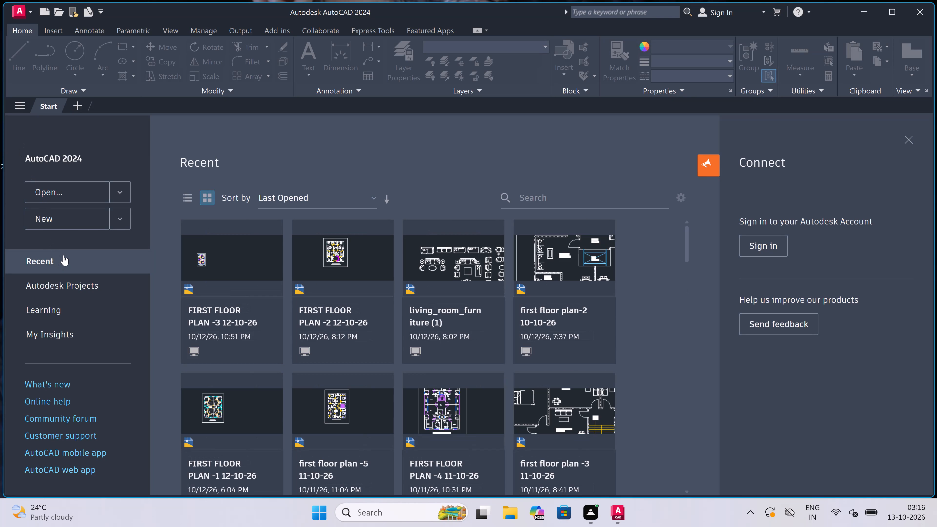
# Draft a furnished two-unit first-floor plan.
# Create a new blank drawing.
pyautogui.tripleClick(80, 222)
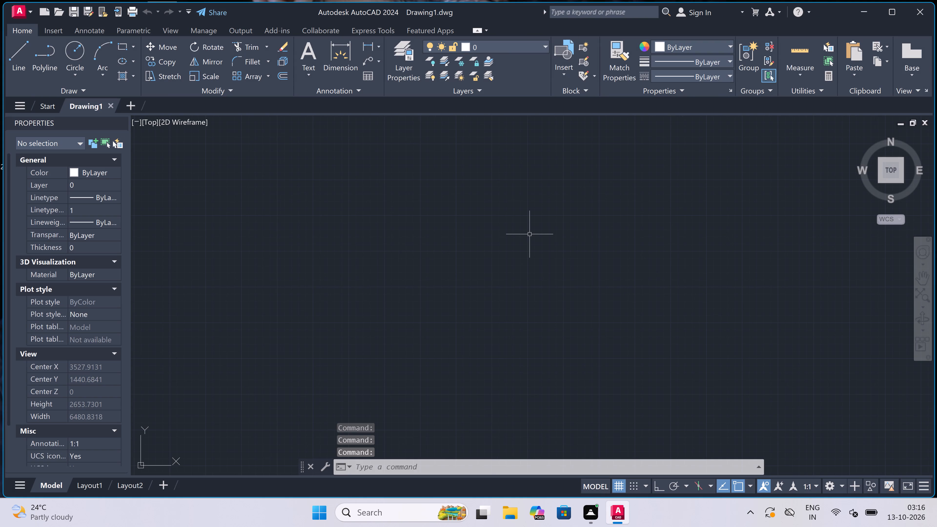
# Configure the drawing units to Engineering length with 0'-0" precision and Inches as the insertion scale.
pyautogui.press('u')
pyautogui.write('n')
pyautogui.press('space')
pyautogui.click(435, 171)
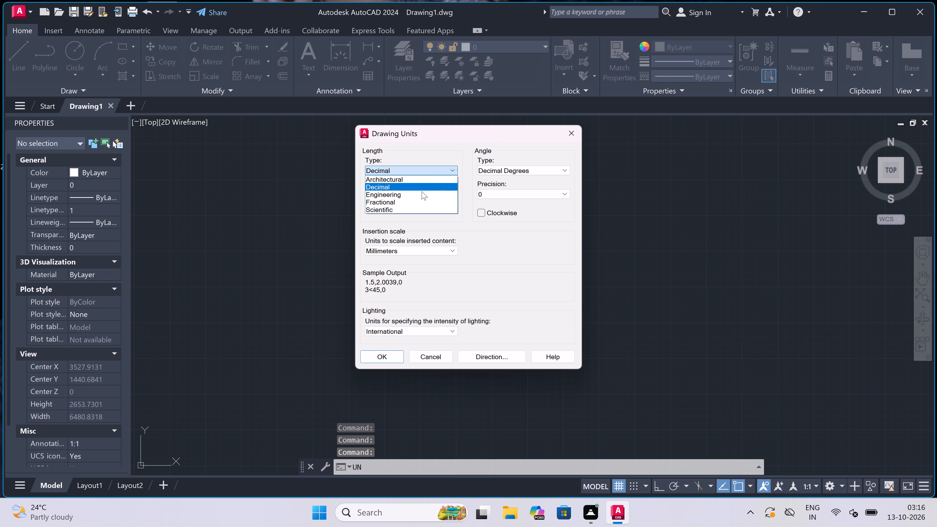
pyautogui.click(421, 192)
pyautogui.click(420, 193)
pyautogui.click(411, 207)
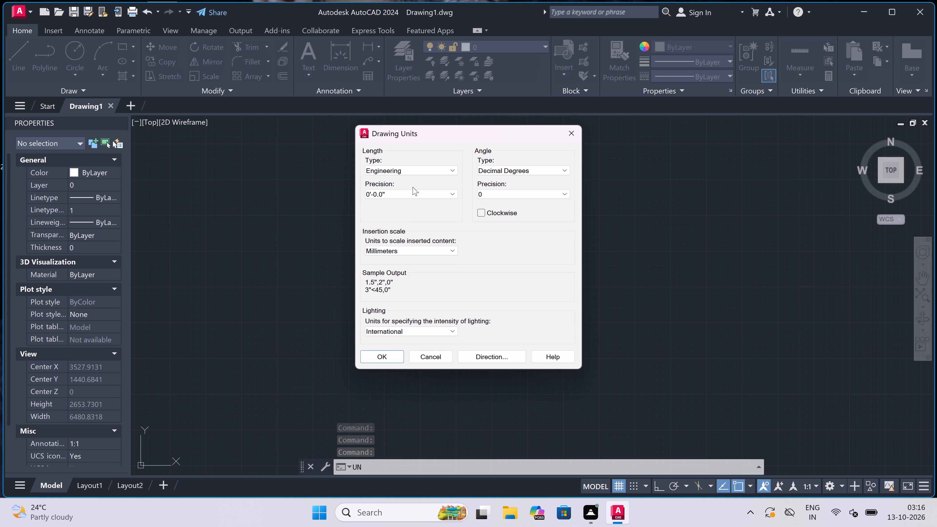
pyautogui.click(411, 193)
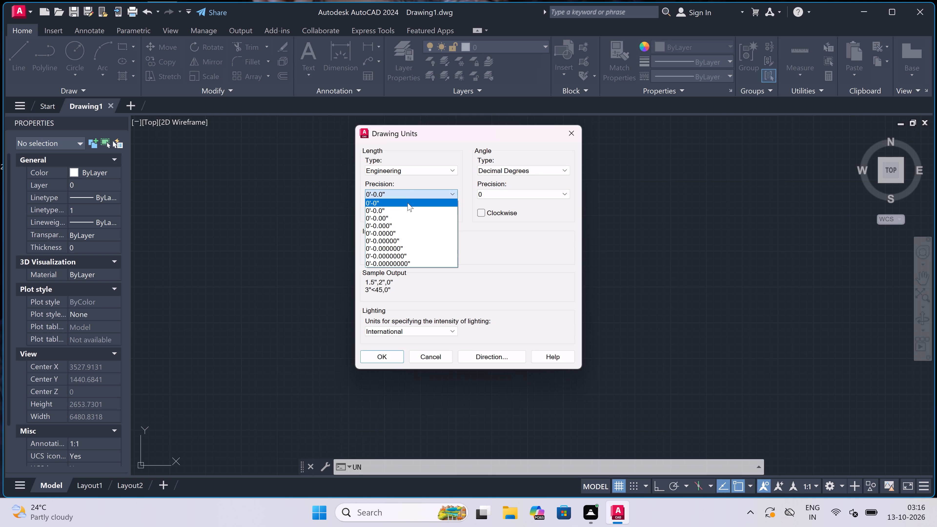
pyautogui.click(407, 203)
pyautogui.click(398, 250)
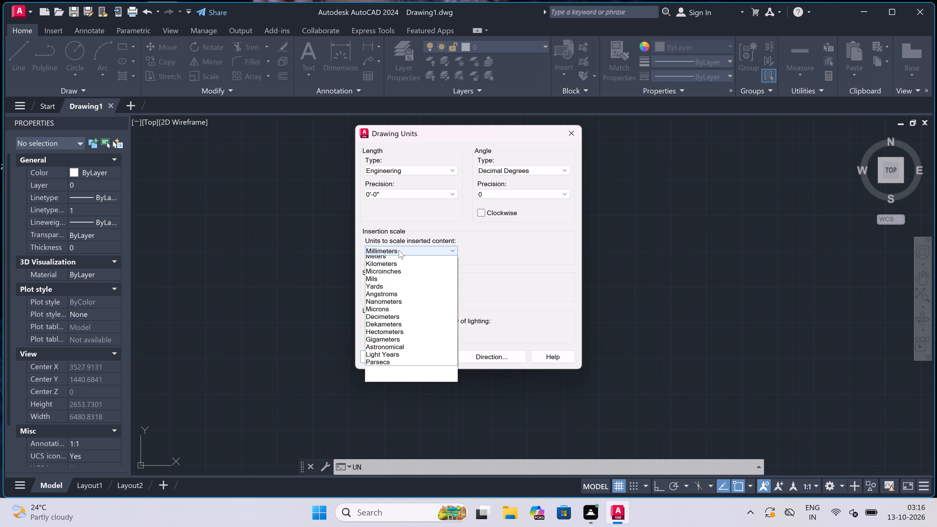
pyautogui.click(395, 264)
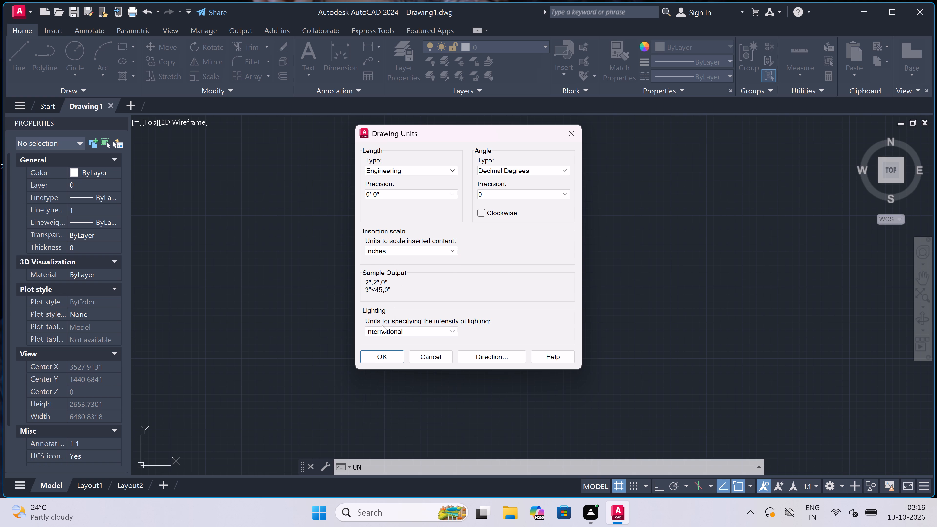
pyautogui.click(375, 357)
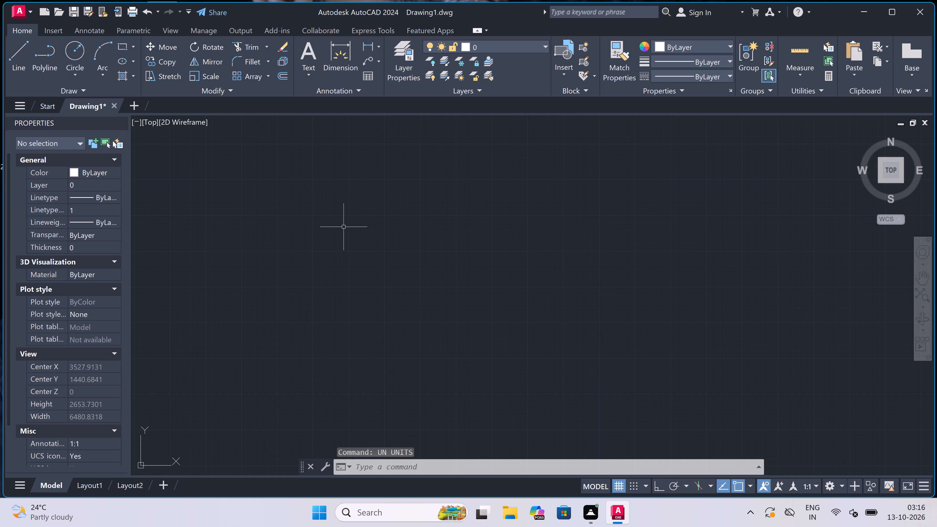
# Draw one horizontal and one vertical construction line through a common point with Ortho on.
pyautogui.write('xl')
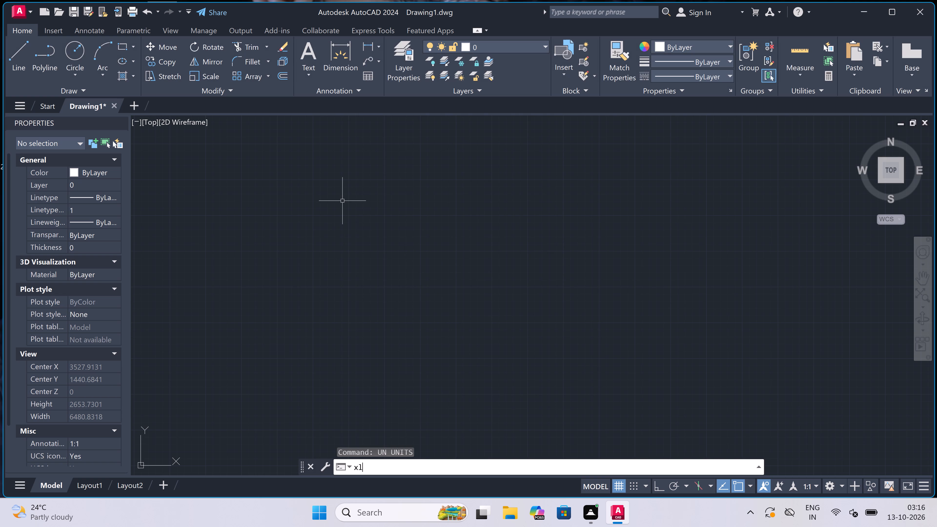
pyautogui.press('space')
pyautogui.click(313, 174)
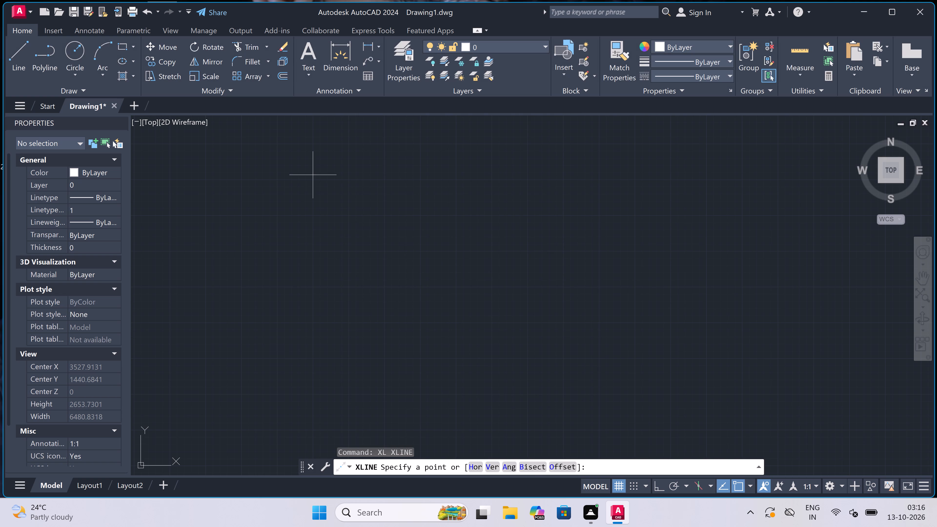
pyautogui.press('F8')
pyautogui.click(406, 168)
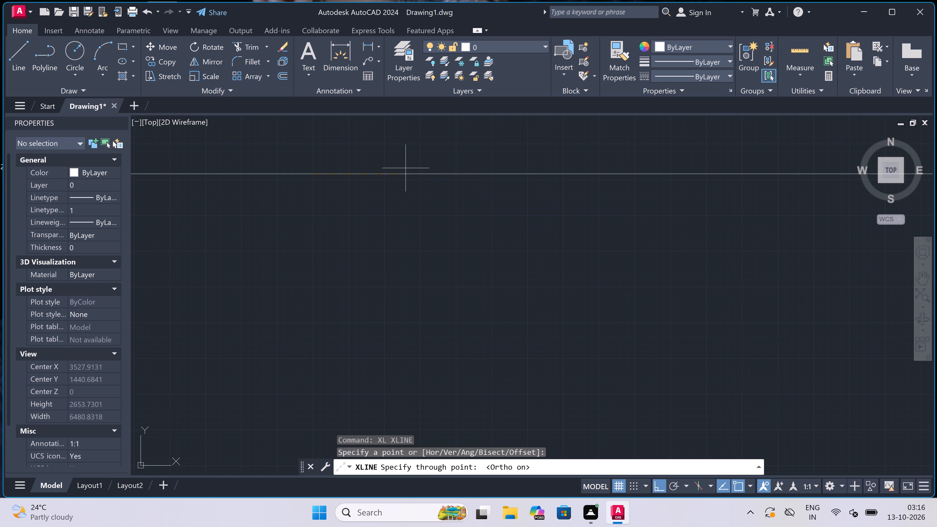
pyautogui.click(372, 284)
pyautogui.press('Escape')
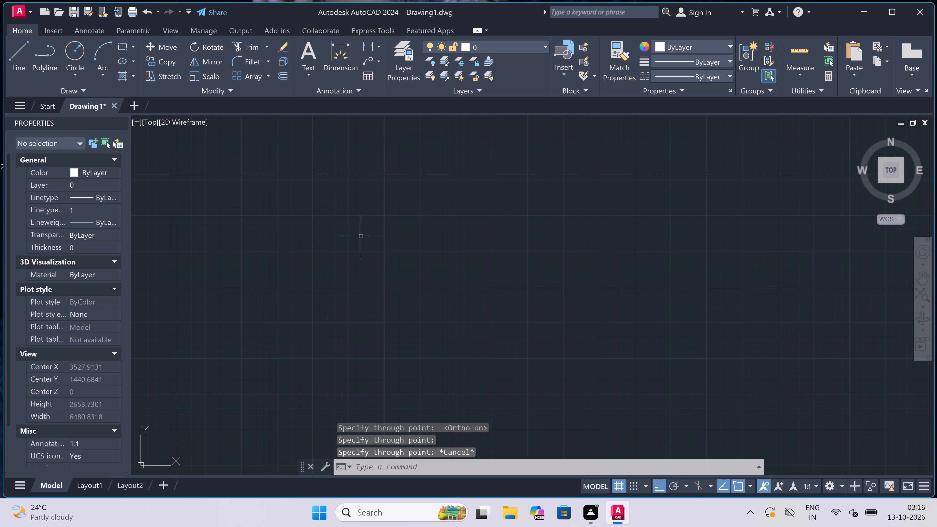
# Trim the construction lines above and to the left of their intersection to form the plan's upper-left corner.
pyautogui.press('t')
pyautogui.press('r')
pyautogui.press('space')
pyautogui.scroll(1, 325, 152)
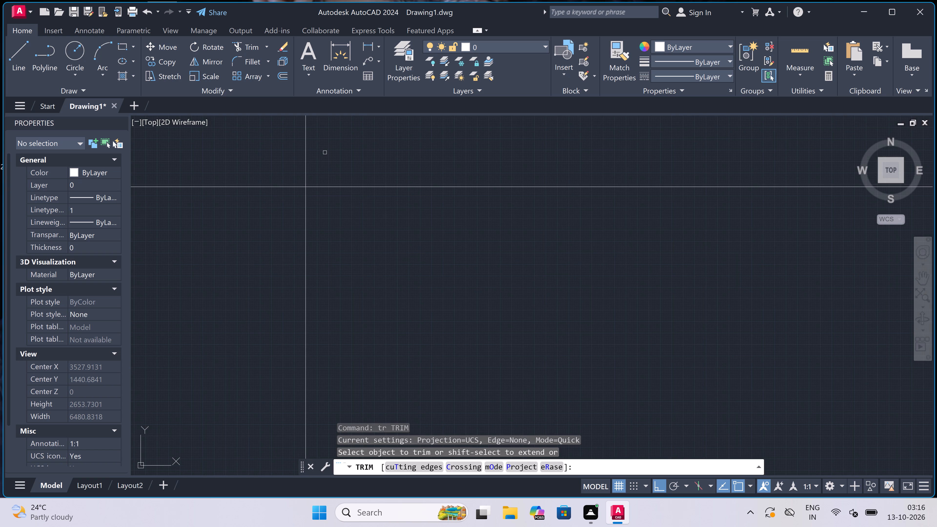
pyautogui.click(323, 147)
pyautogui.click(184, 210)
pyautogui.press('Escape')
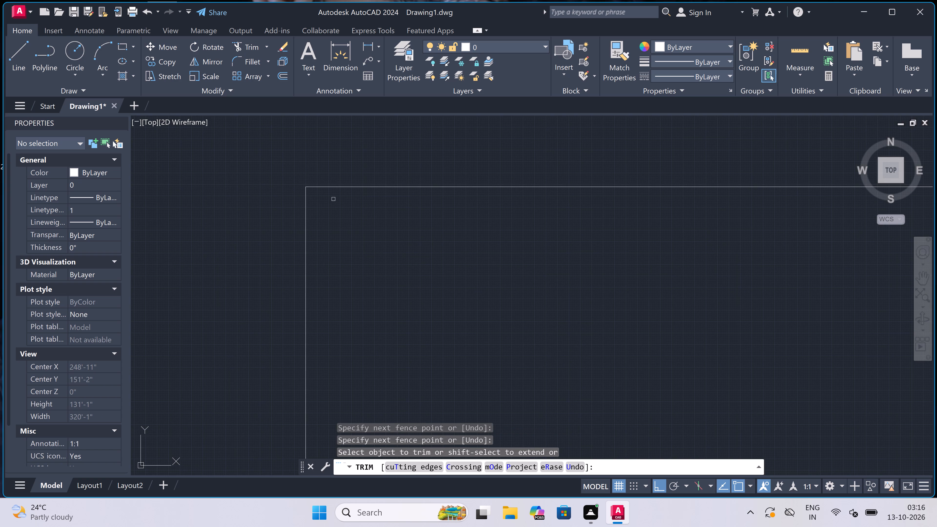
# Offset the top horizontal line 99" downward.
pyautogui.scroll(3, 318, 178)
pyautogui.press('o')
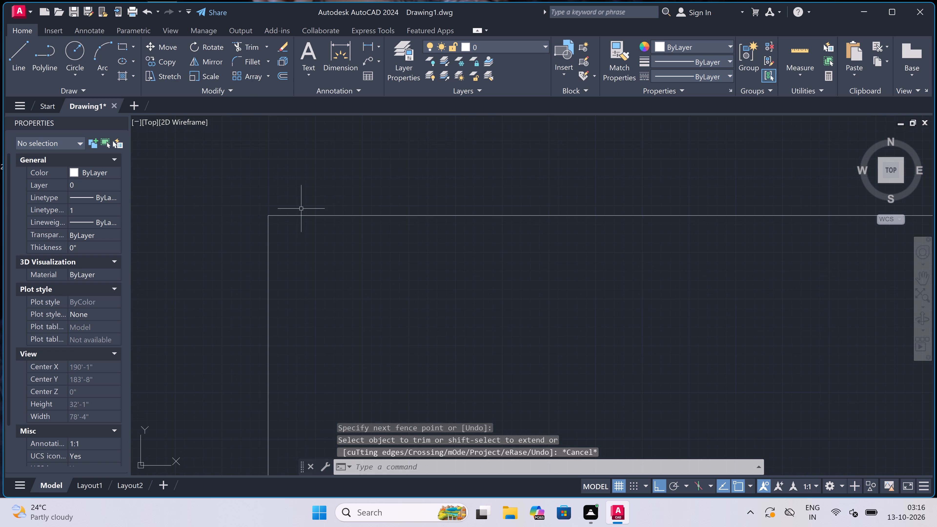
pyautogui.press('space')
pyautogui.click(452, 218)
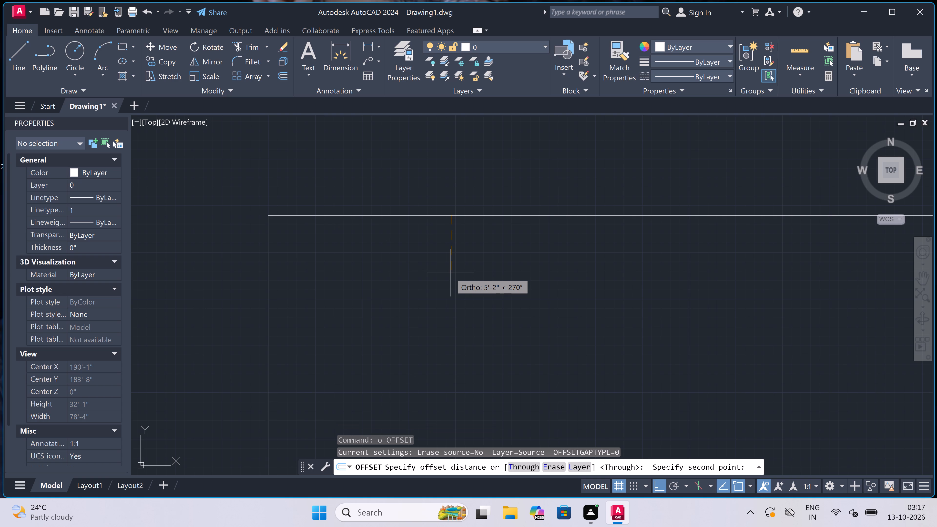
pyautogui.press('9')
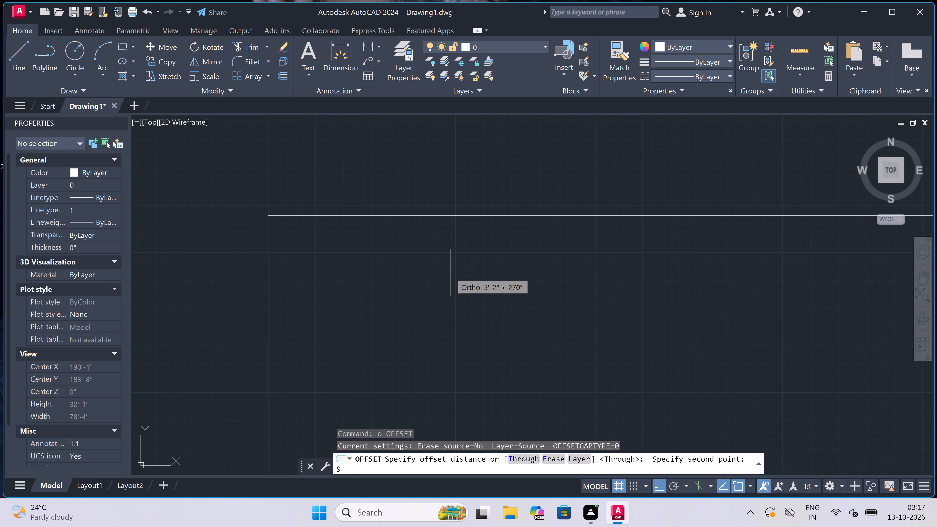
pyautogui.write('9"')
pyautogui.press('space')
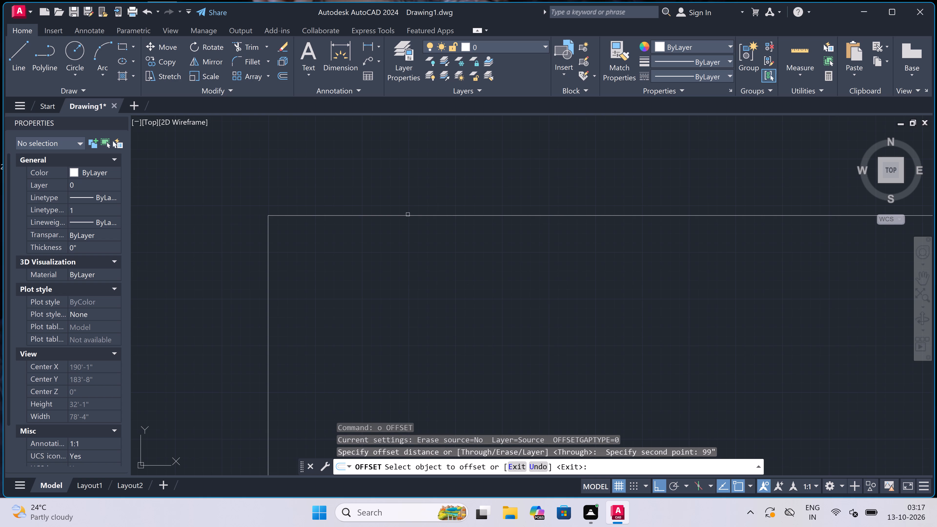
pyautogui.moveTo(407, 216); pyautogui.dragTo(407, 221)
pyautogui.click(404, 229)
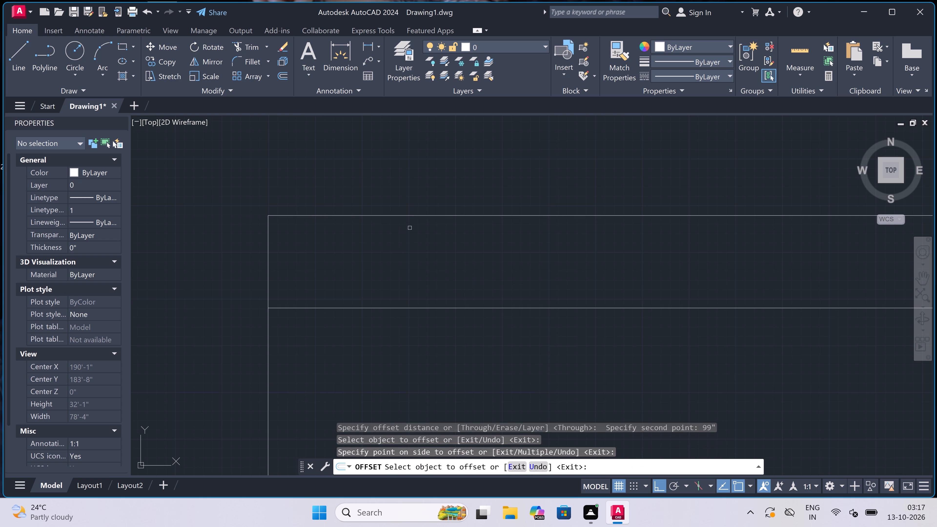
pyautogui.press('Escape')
# Offset the left vertical line 9" inward to form the left wall's thickness.
pyautogui.scroll(-7, 411, 225)
pyautogui.scroll(1, 522, 243)
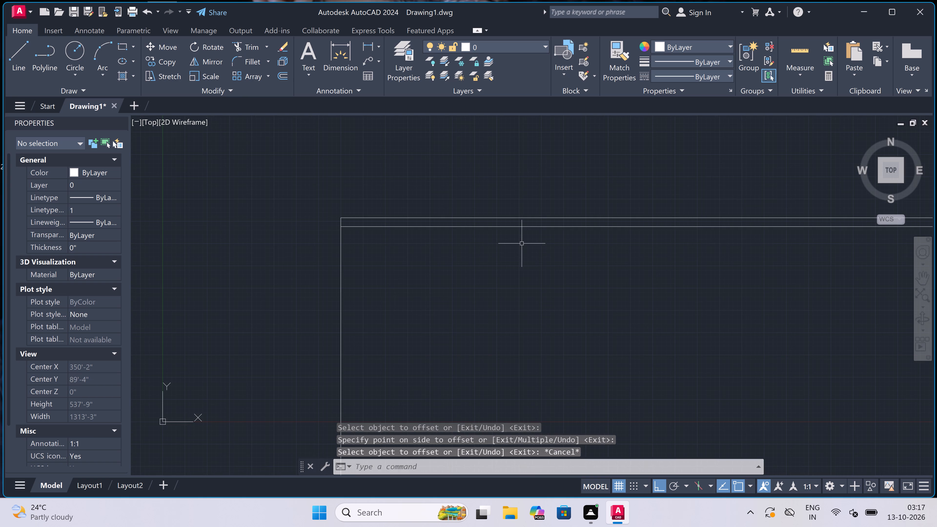
pyautogui.press('space')
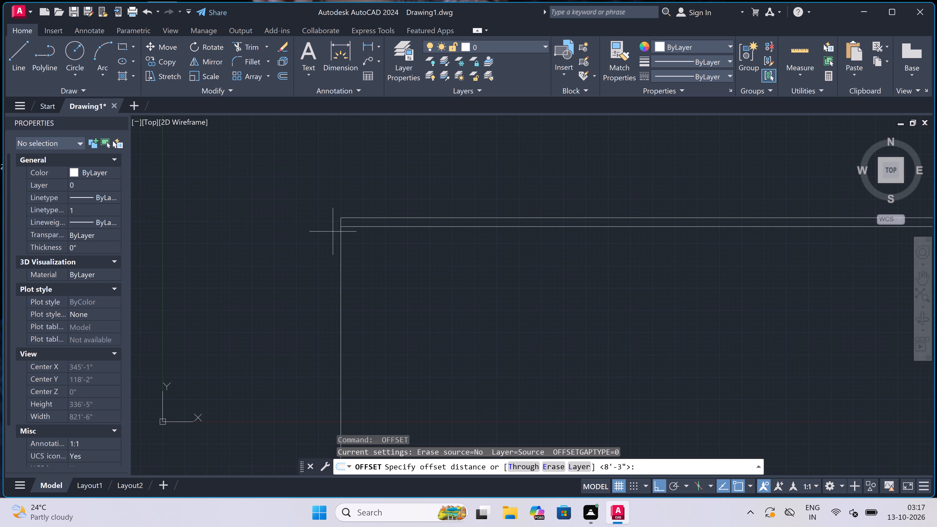
pyautogui.click(341, 248)
pyautogui.write('9"')
pyautogui.press('space')
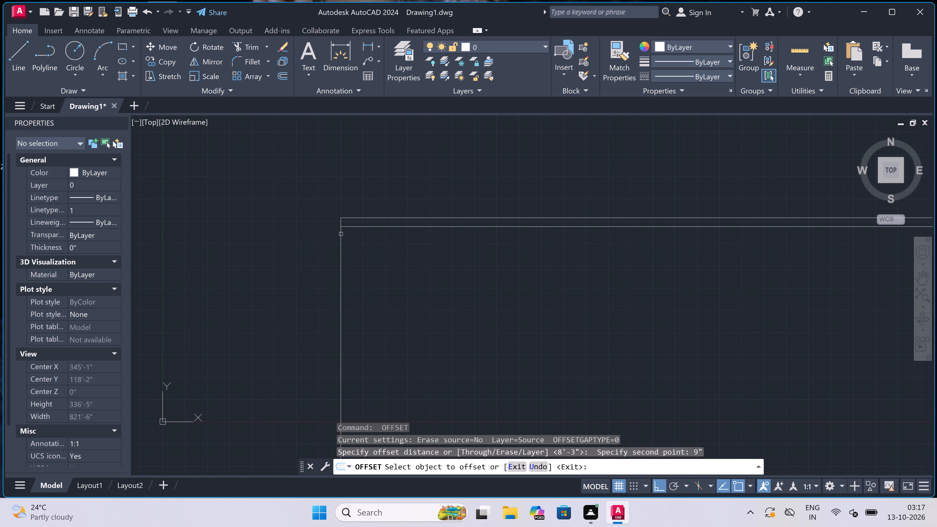
pyautogui.click(341, 234)
pyautogui.click(364, 237)
pyautogui.scroll(3, 338, 211)
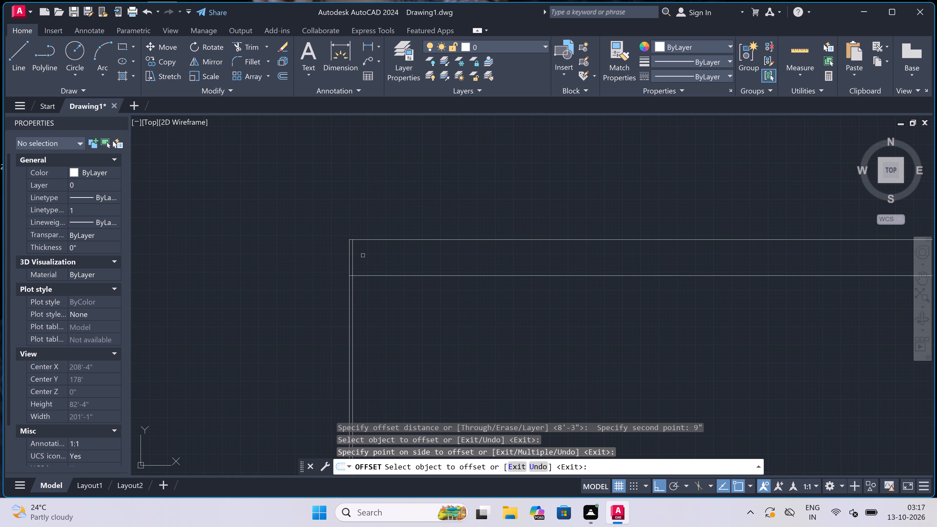
pyautogui.press('Escape')
# Review the length type, precision and insertion scale in the drawing units settings.
pyautogui.press('u')
pyautogui.press('n')
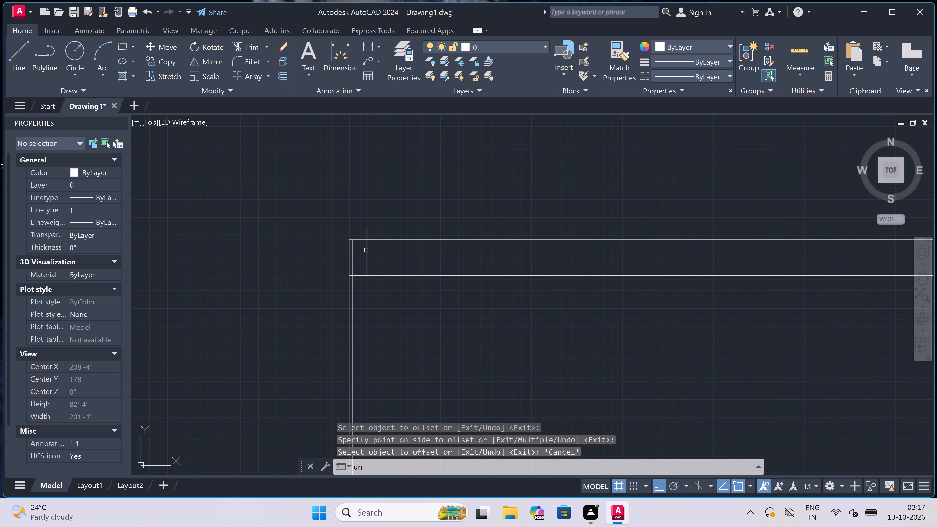
pyautogui.press('space')
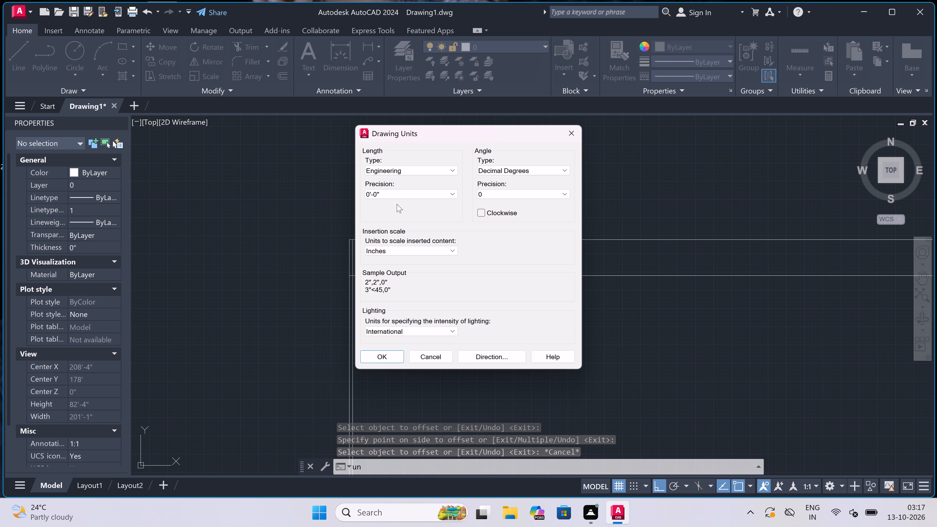
pyautogui.click(380, 355)
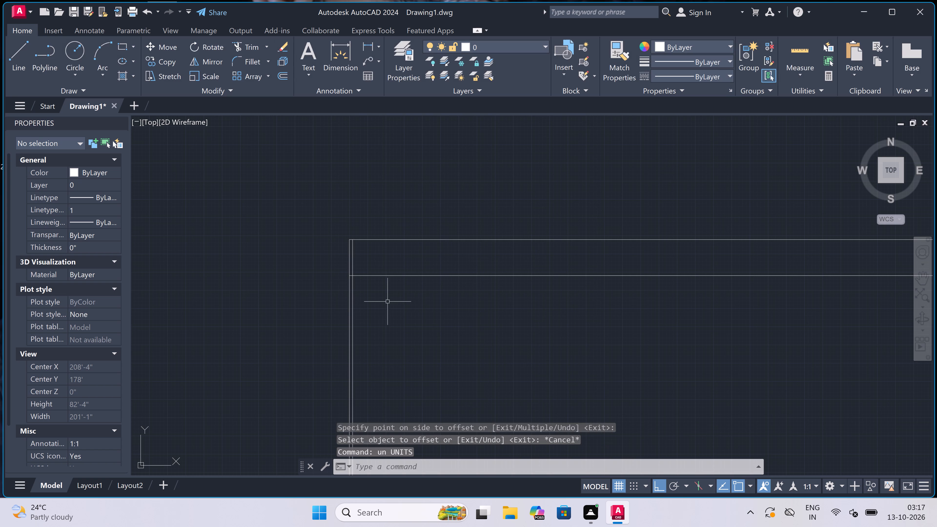
# Offset the top horizontal line 9" downward to form the top wall's thickness.
pyautogui.press('o')
pyautogui.press('space')
pyautogui.click(408, 242)
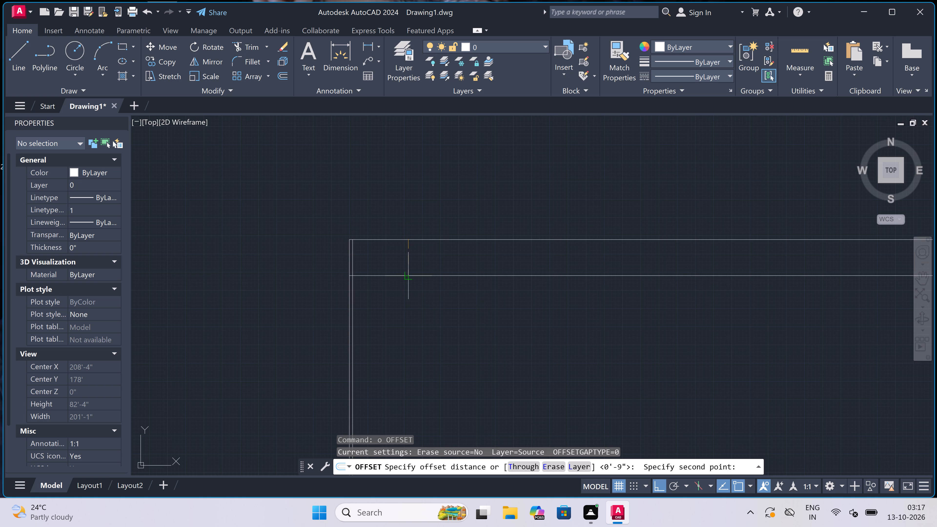
pyautogui.press('9')
pyautogui.hotkey('shift', '"')
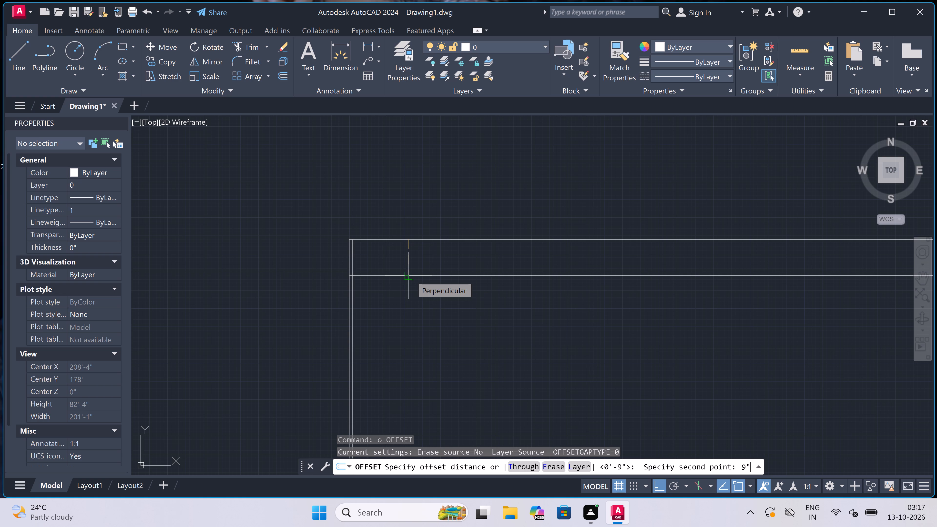
pyautogui.press('space')
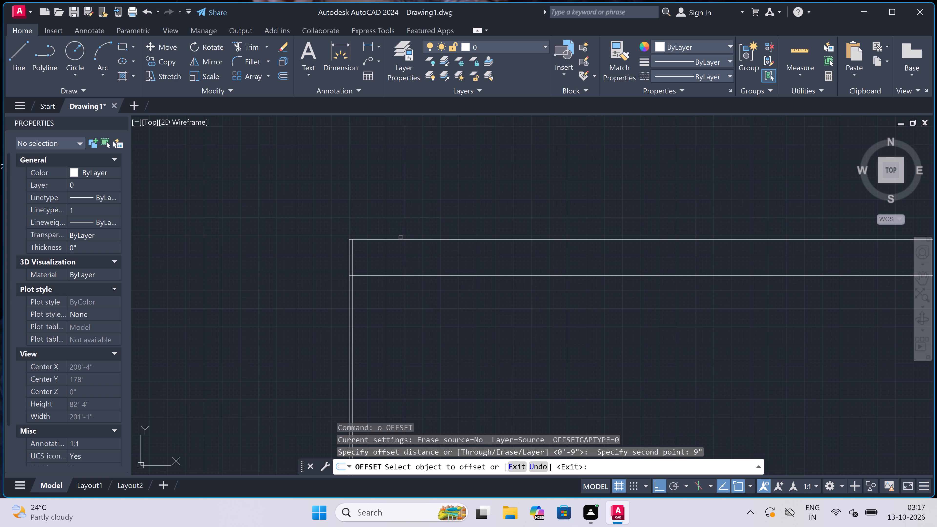
pyautogui.moveTo(400, 239); pyautogui.dragTo(399, 243)
pyautogui.click(398, 255)
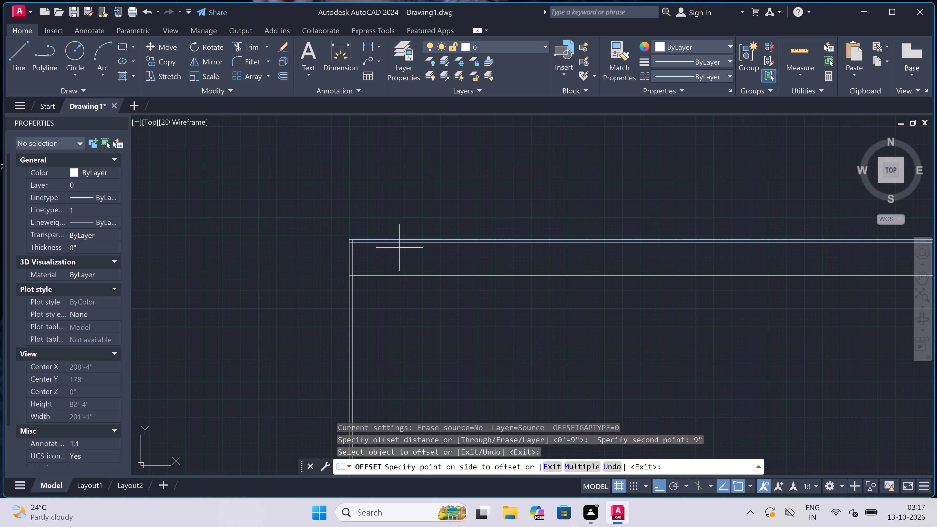
pyautogui.press('Escape')
# Erase the stray horizontal line lying 99" below the top outer wall line.
pyautogui.click(398, 253)
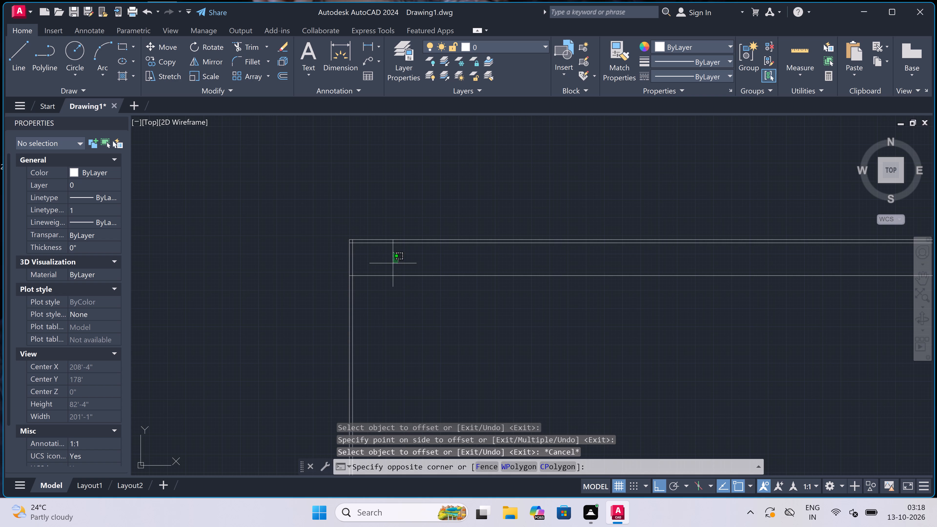
pyautogui.click(369, 306)
pyautogui.press('Delete')
pyautogui.scroll(2, 353, 228)
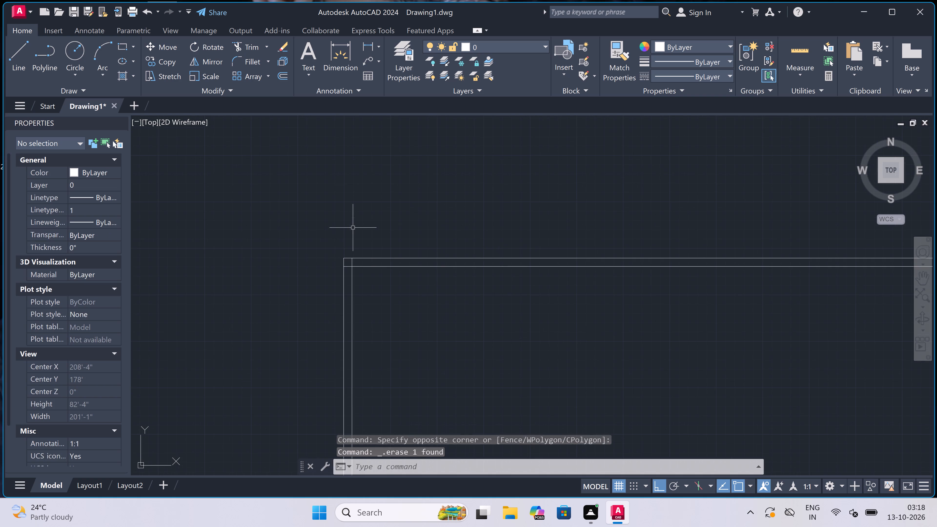
pyautogui.press('space')
pyautogui.press('Escape')
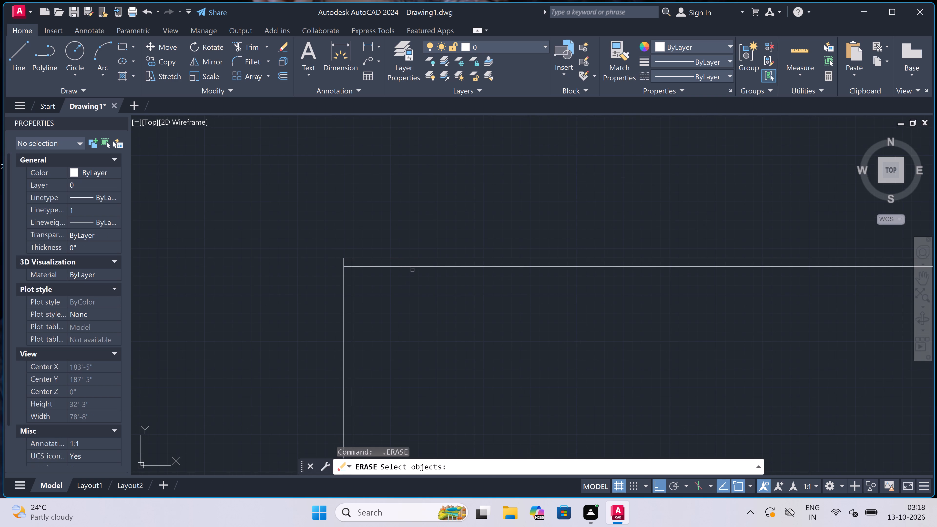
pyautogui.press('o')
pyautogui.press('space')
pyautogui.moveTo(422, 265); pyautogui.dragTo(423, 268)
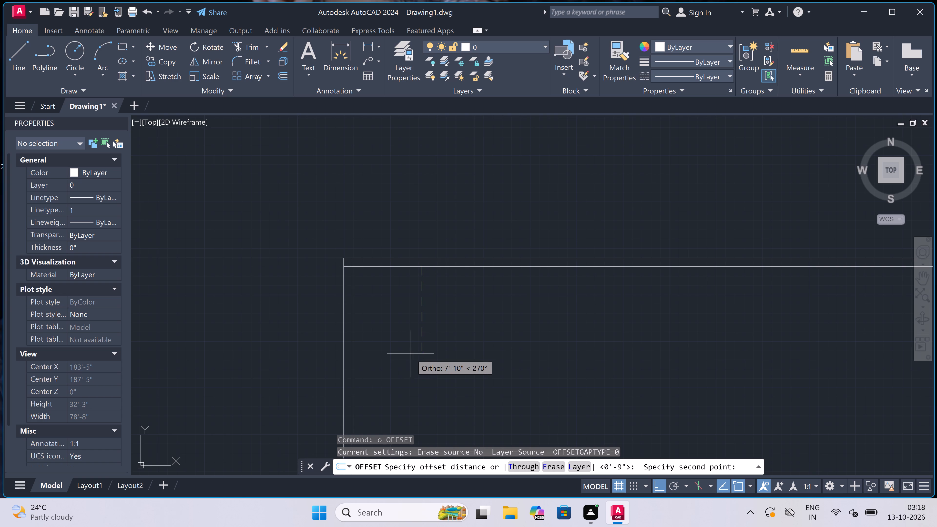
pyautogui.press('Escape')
# Offset the left wall's inner vertical line 4'6" to the right to set the first partition's near face.
pyautogui.press('space')
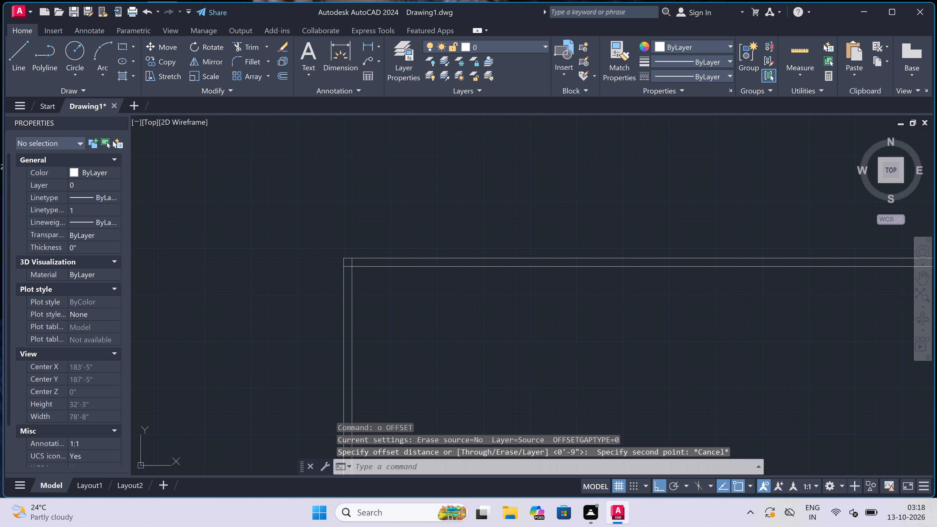
pyautogui.moveTo(355, 348); pyautogui.dragTo(358, 348)
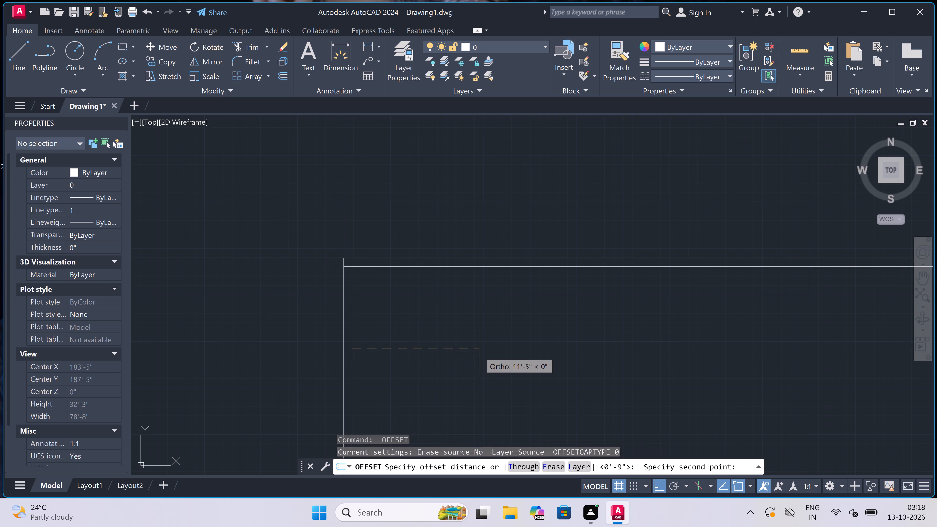
pyautogui.write('4\'6"')
pyautogui.press('space')
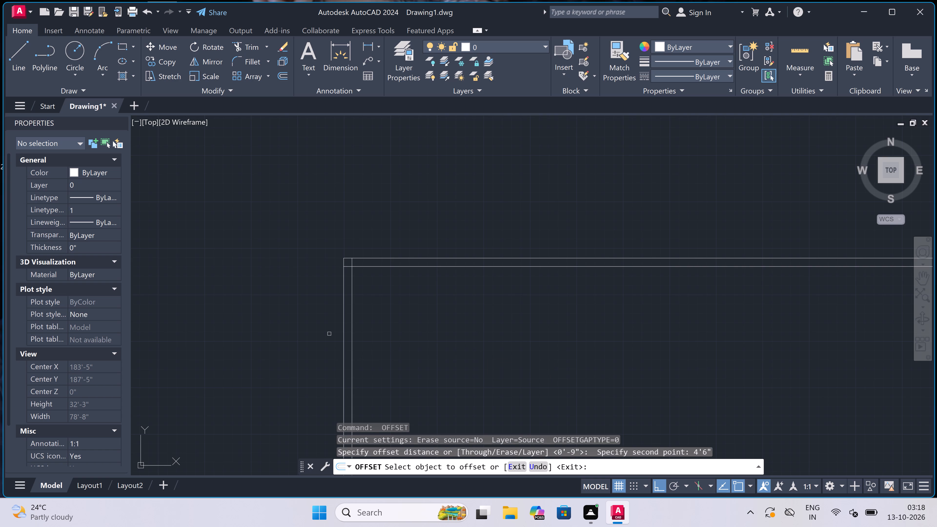
pyautogui.click(350, 305)
pyautogui.click(385, 308)
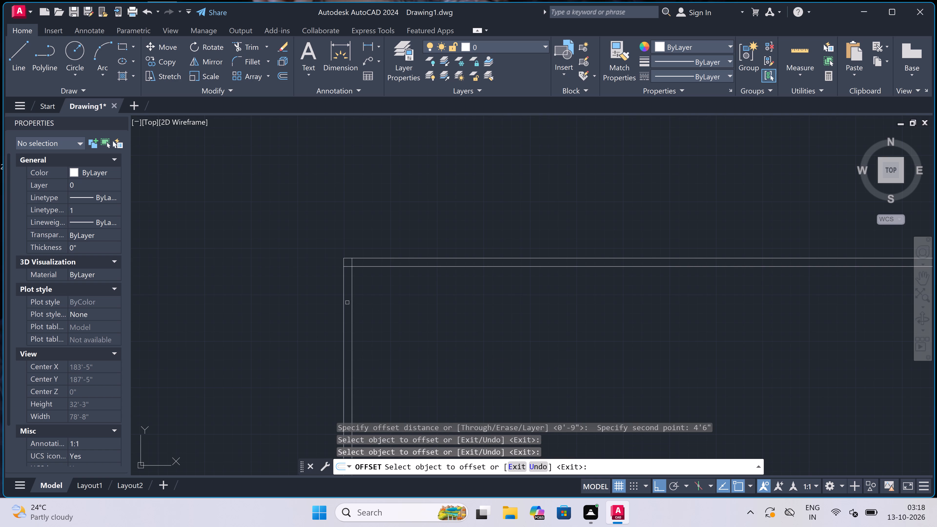
pyautogui.scroll(-3, 347, 302)
pyautogui.scroll(5, 347, 302)
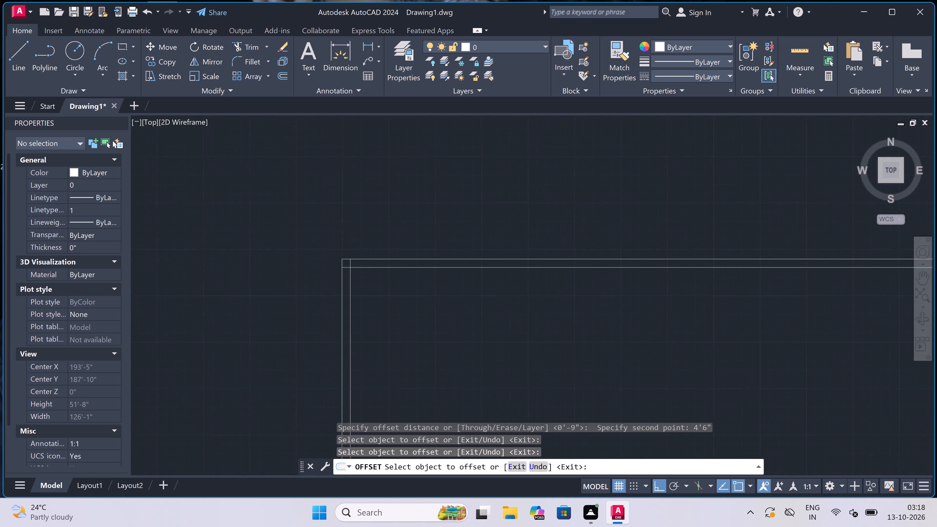
pyautogui.click(352, 301)
pyautogui.click(475, 317)
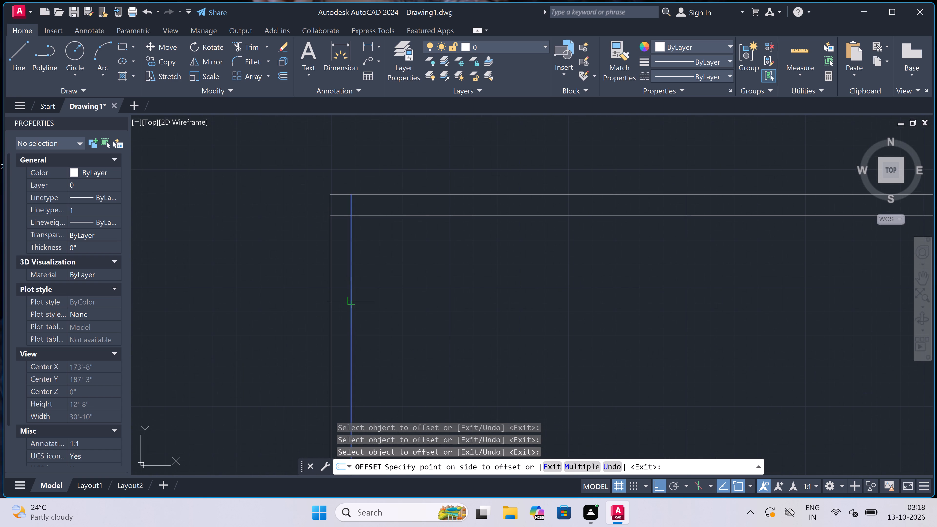
pyautogui.press('Escape')
# Offset the new vertical partition line 9" to the right to form the first partition's thickness.
pyautogui.press('space')
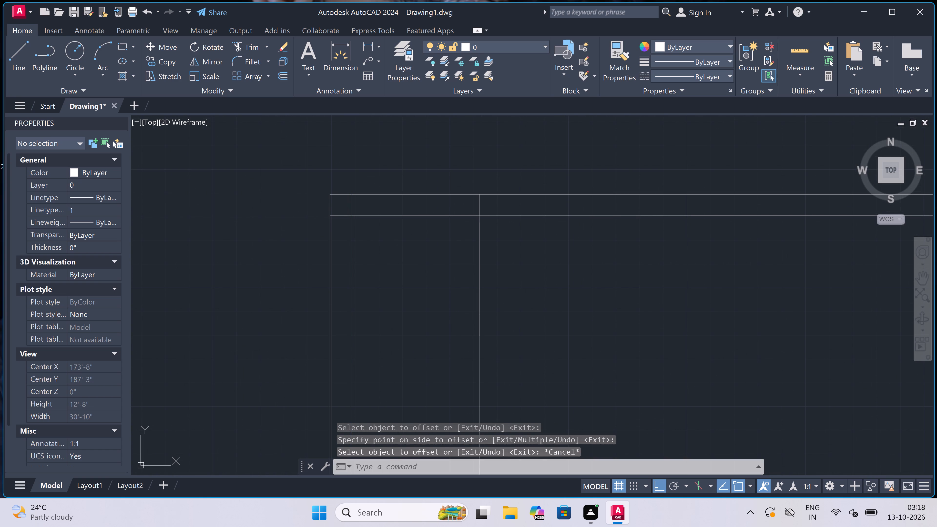
pyautogui.click(480, 311)
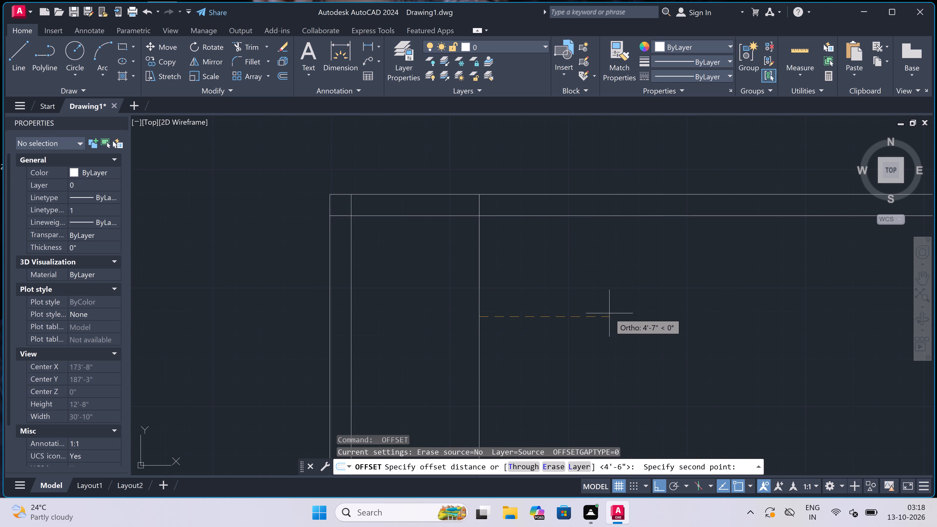
pyautogui.write('9"')
pyautogui.press('space')
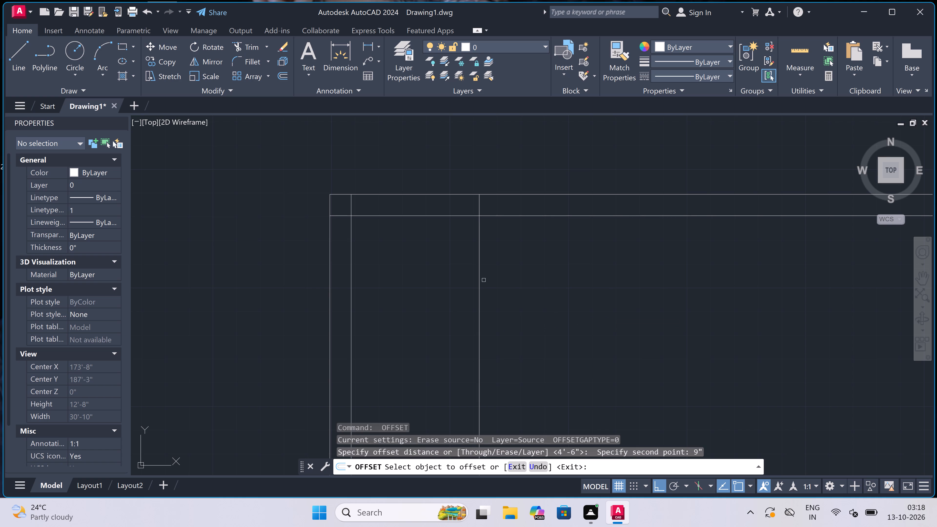
pyautogui.click(479, 269)
pyautogui.click(548, 267)
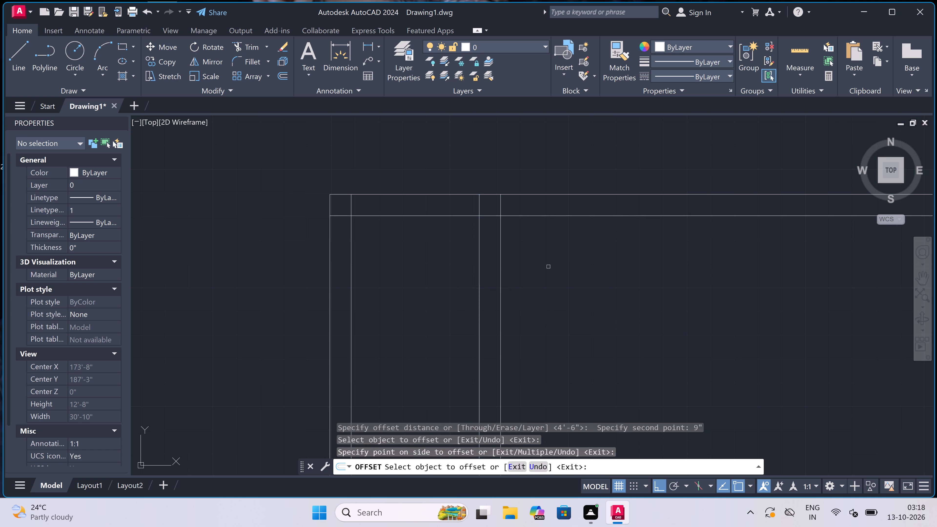
pyautogui.press('Escape')
# Offset the right face of the first partition 10' to the right to mark the second partition's near face.
pyautogui.press('space')
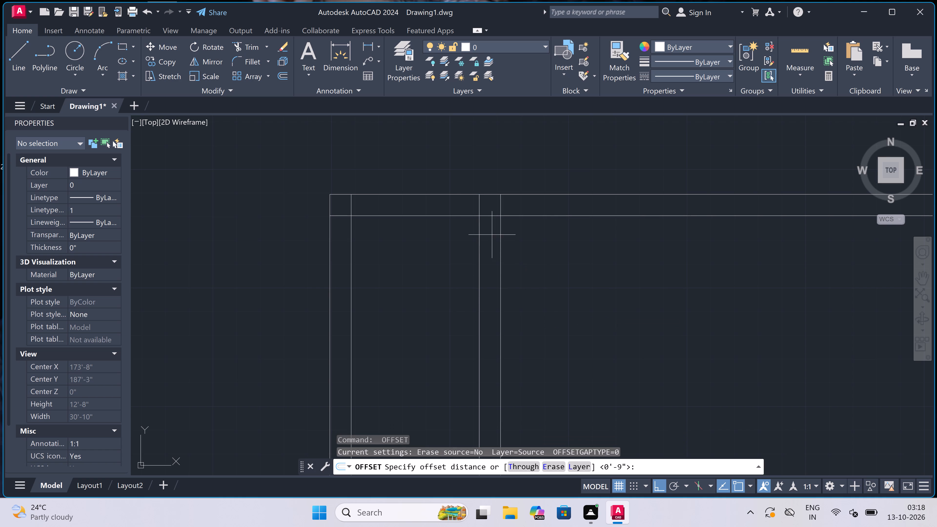
pyautogui.click(502, 264)
pyautogui.write("10'")
pyautogui.press('space')
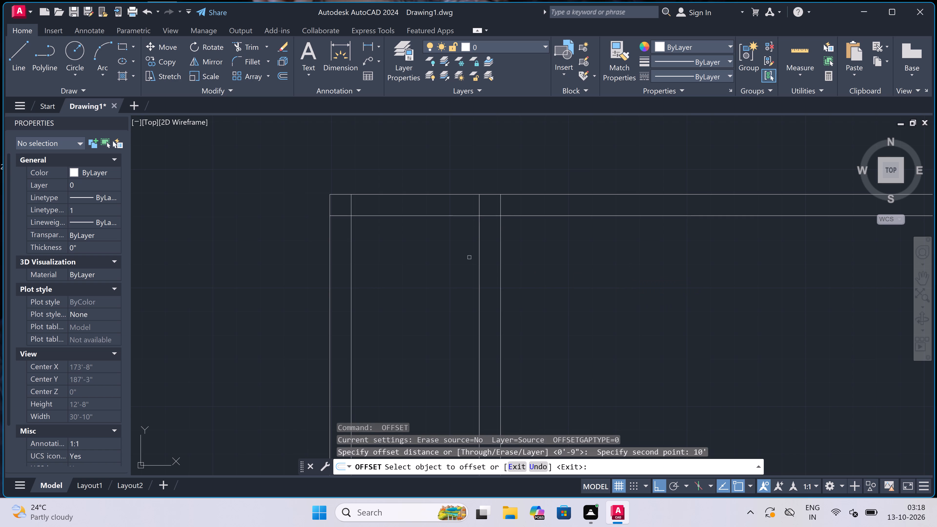
pyautogui.click(500, 255)
pyautogui.click(553, 257)
pyautogui.press('Escape')
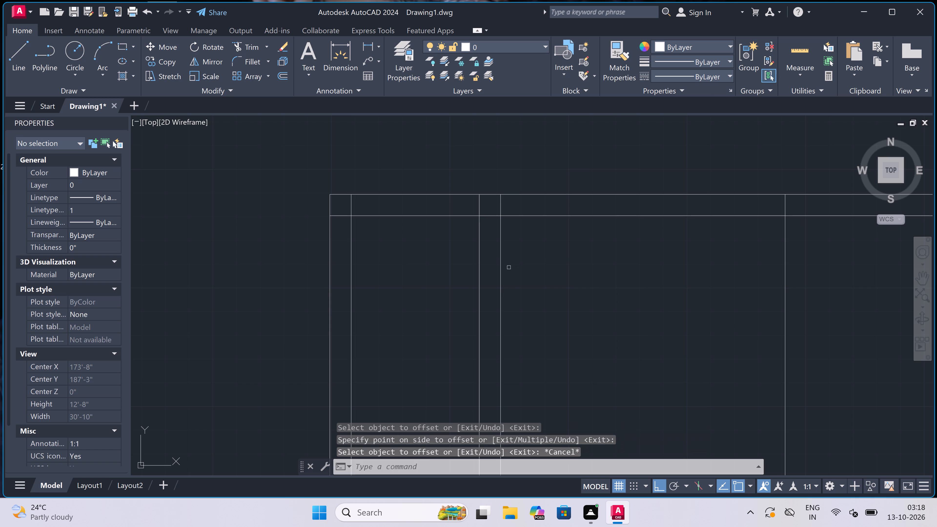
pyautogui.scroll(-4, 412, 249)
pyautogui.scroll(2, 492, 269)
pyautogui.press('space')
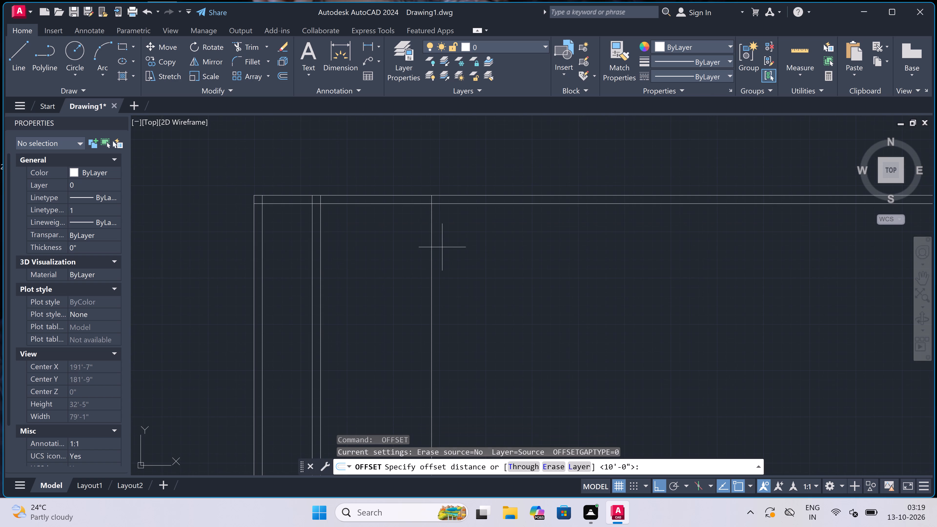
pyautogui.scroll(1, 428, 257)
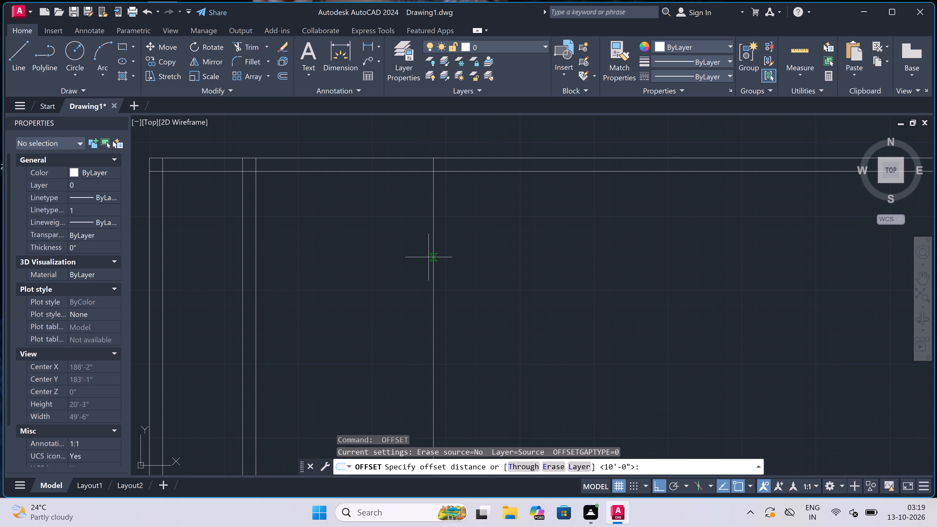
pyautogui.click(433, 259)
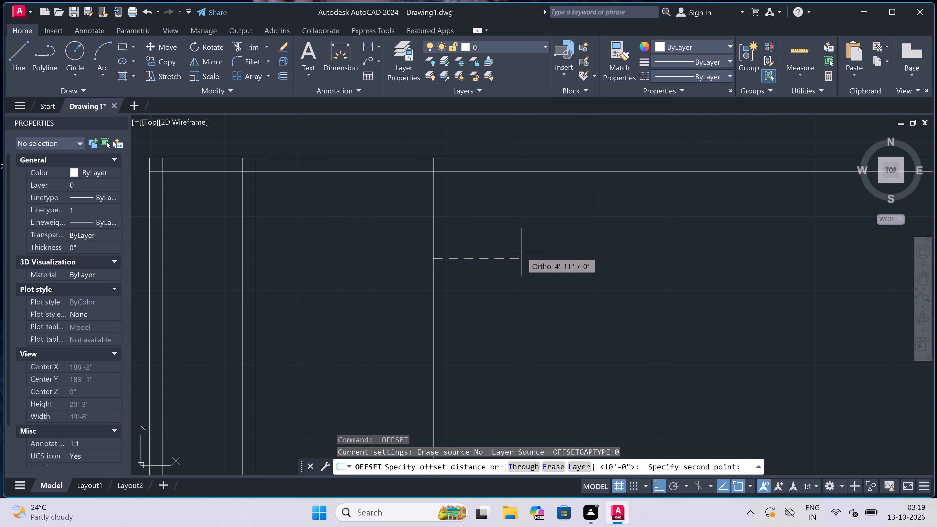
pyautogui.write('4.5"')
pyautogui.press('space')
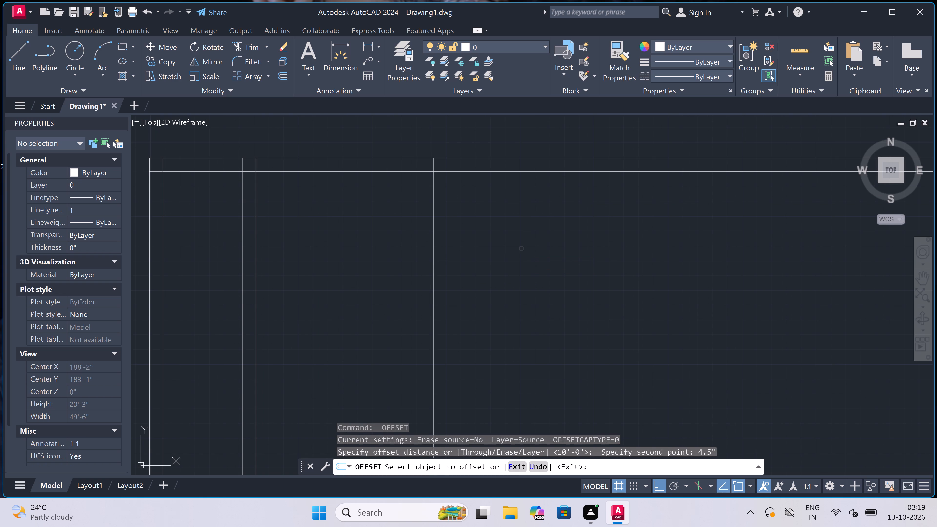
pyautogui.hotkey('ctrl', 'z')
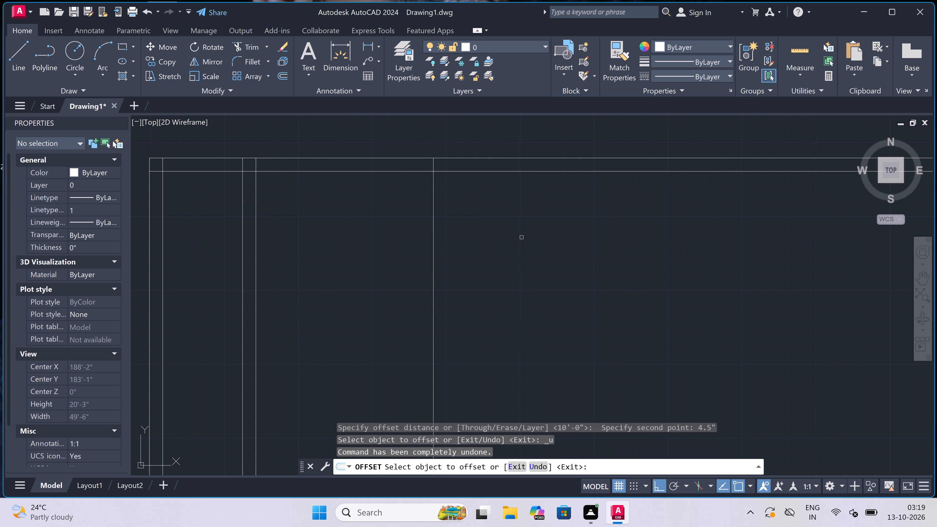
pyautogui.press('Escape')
# Offset the second partition's vertical line 9" to the right to form that partition's thickness.
pyautogui.press('o')
pyautogui.press('space')
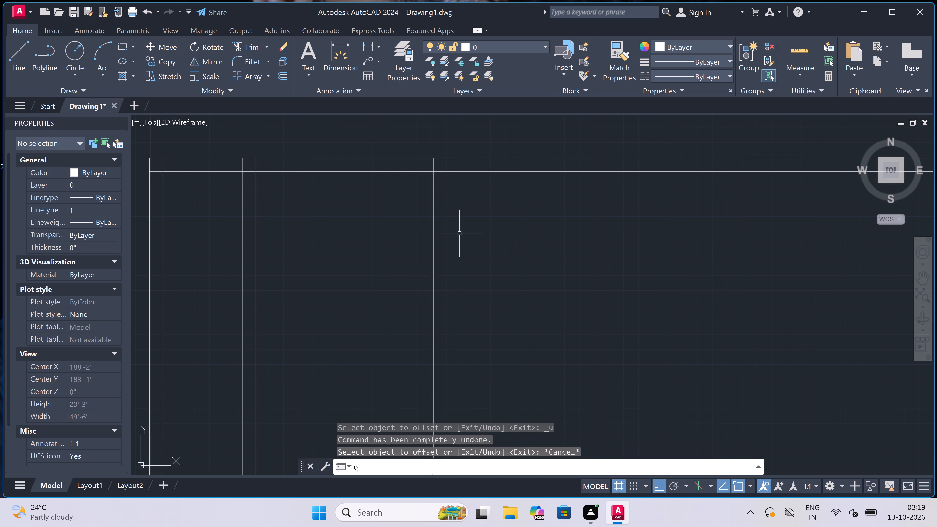
pyautogui.click(434, 227)
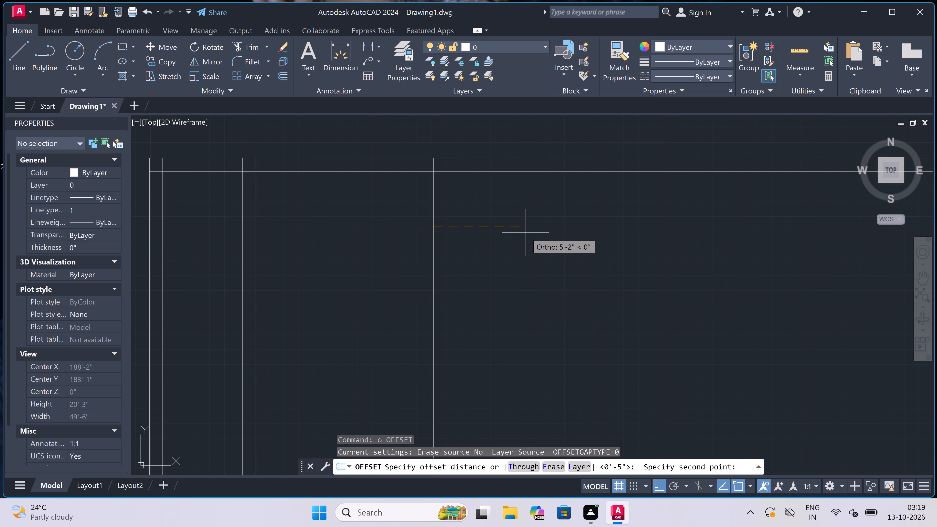
pyautogui.press('9')
pyautogui.hotkey('shift', '"')
pyautogui.press('space')
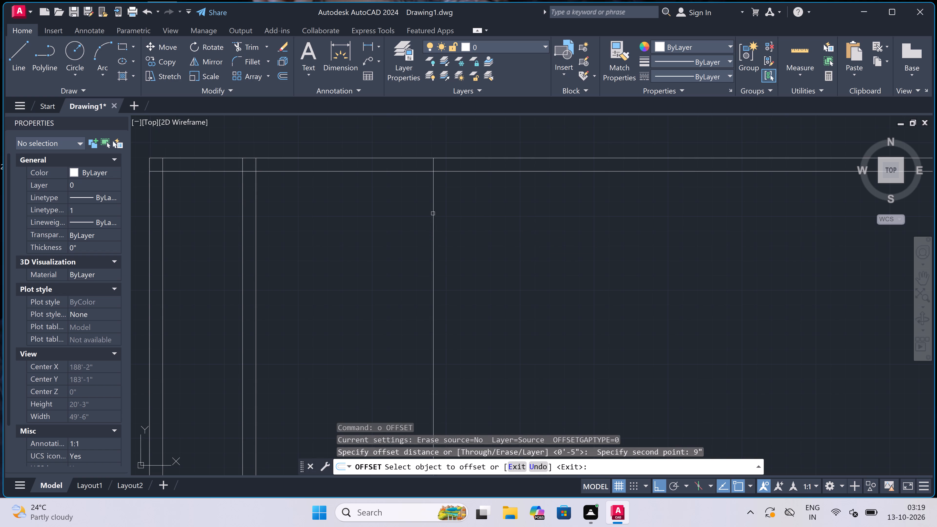
pyautogui.moveTo(433, 213); pyautogui.dragTo(435, 214)
pyautogui.doubleClick(479, 222)
pyautogui.press('Escape')
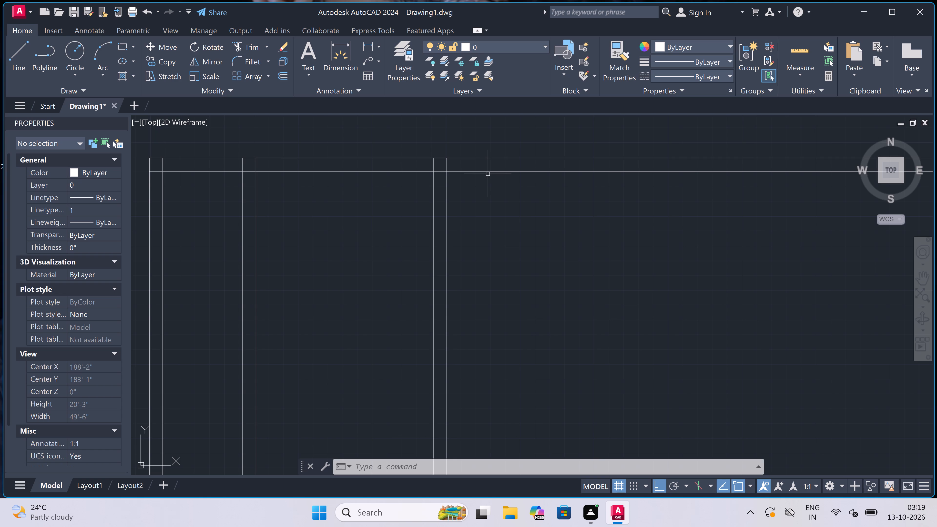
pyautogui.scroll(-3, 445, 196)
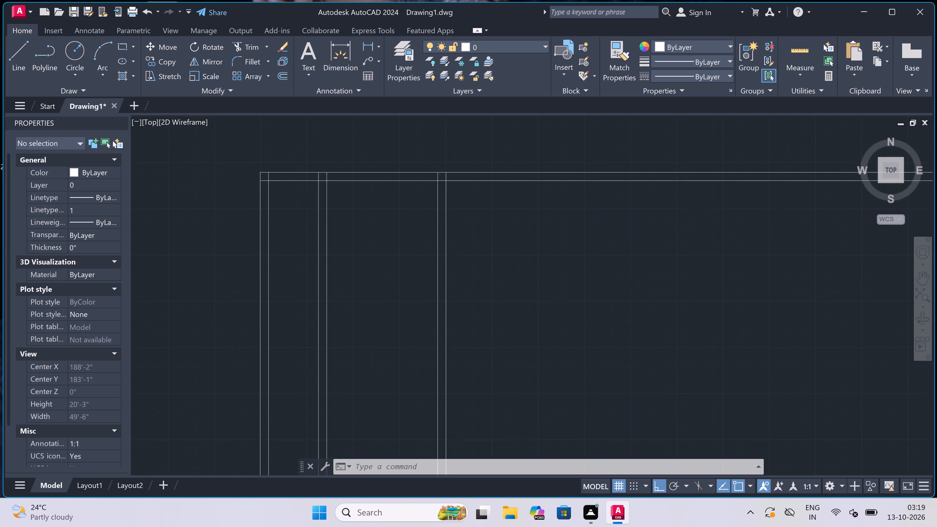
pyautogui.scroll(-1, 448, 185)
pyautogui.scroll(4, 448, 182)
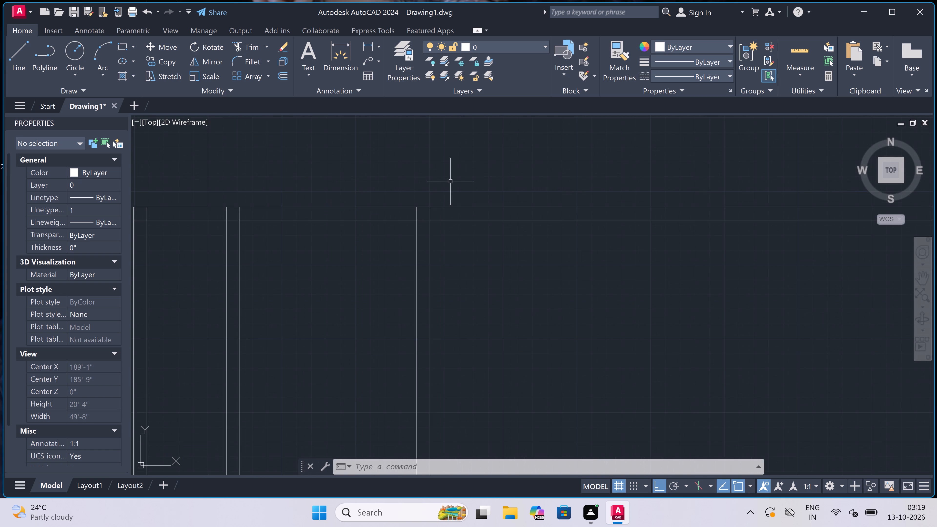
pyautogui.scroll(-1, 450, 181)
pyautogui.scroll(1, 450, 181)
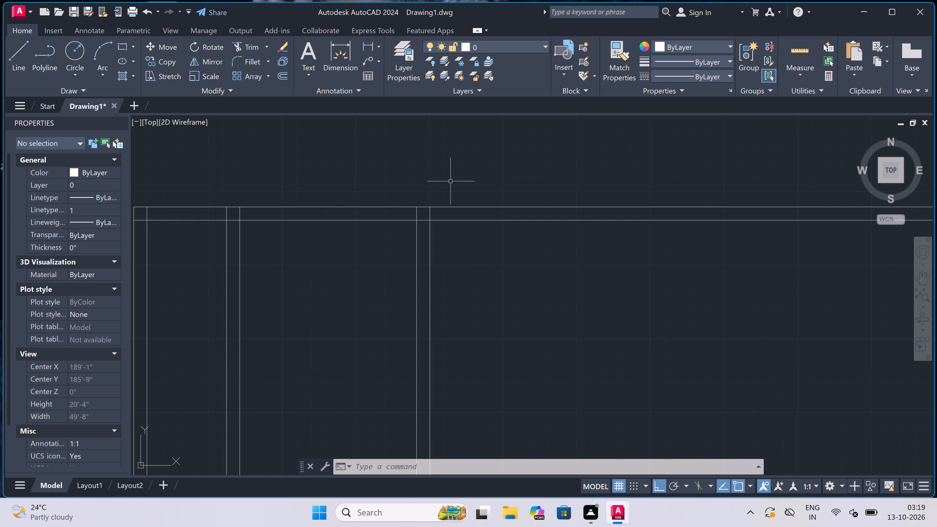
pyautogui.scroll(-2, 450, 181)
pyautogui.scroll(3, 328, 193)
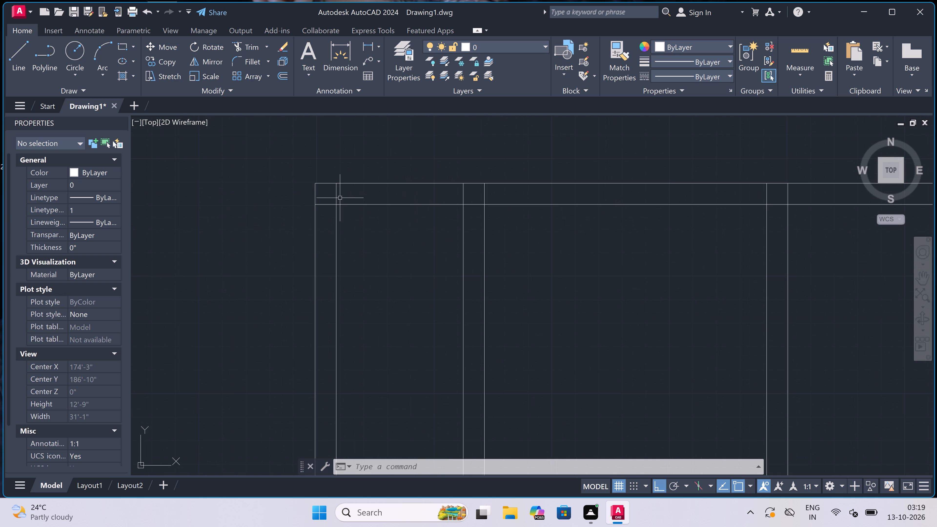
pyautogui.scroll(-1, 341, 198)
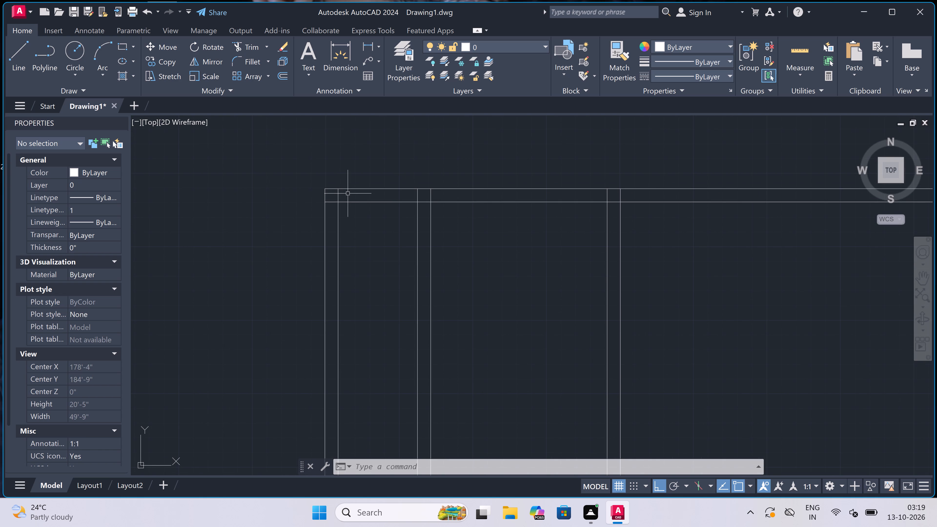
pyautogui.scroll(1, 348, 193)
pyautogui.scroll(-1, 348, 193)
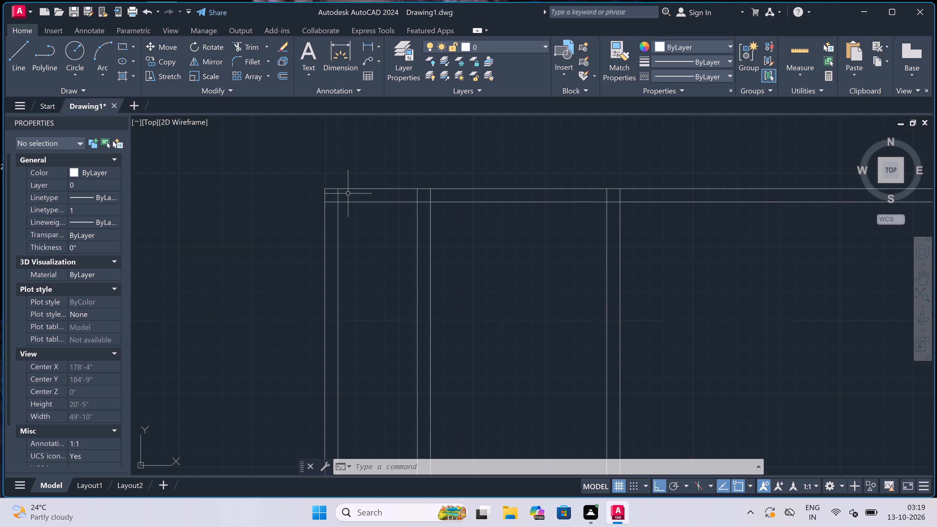
# Trim the left wall's inner line above the top wall's inner line, and that inner horizontal line through the first partition's right face.
pyautogui.scroll(1, 348, 193)
pyautogui.write('tr')
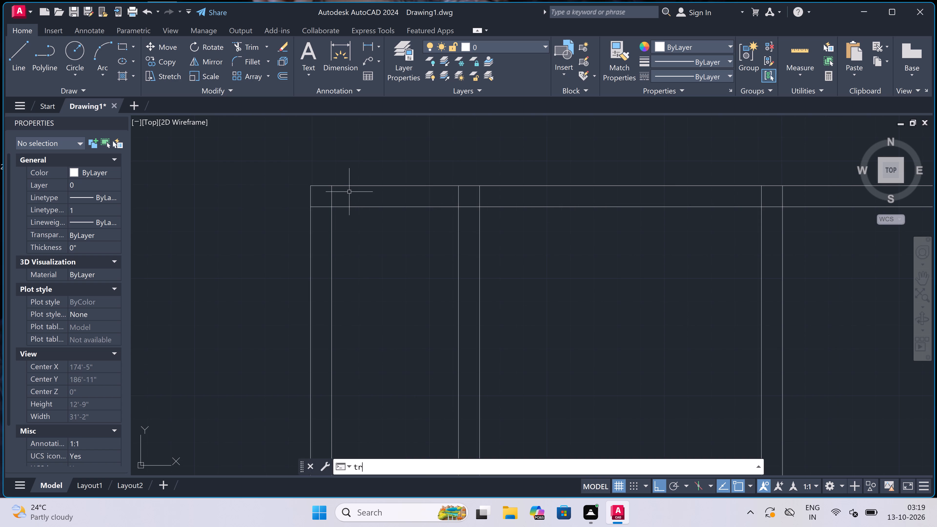
pyautogui.press('space')
pyautogui.scroll(1, 336, 191)
pyautogui.moveTo(335, 193); pyautogui.dragTo(335, 195)
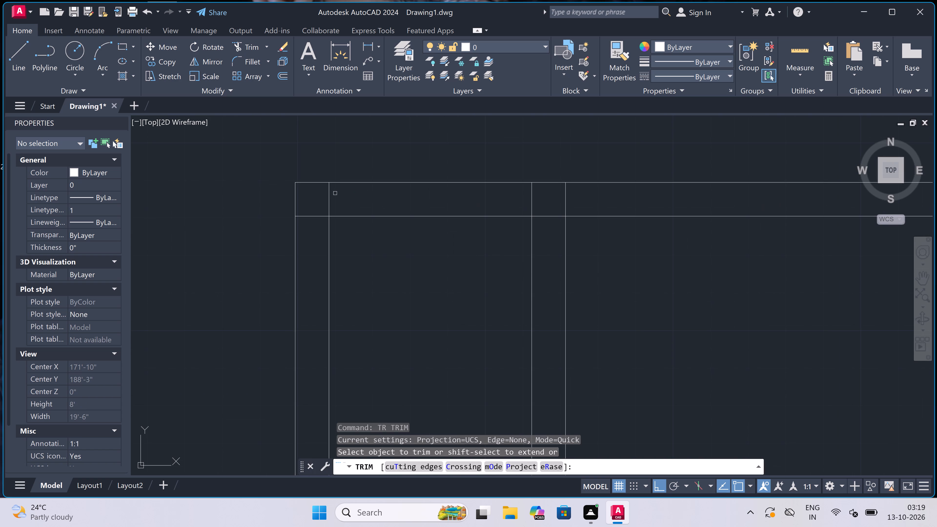
pyautogui.moveTo(335, 195); pyautogui.dragTo(334, 197)
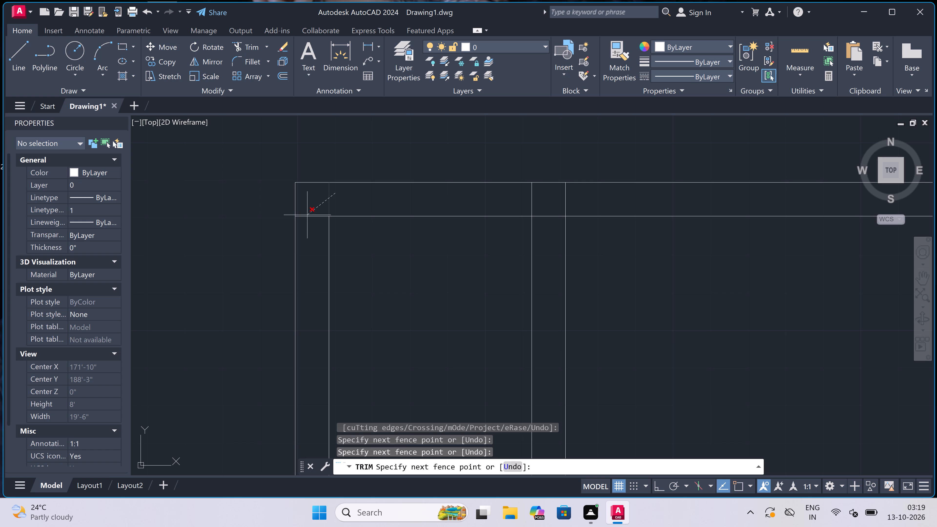
pyautogui.click(307, 217)
pyautogui.click(403, 221)
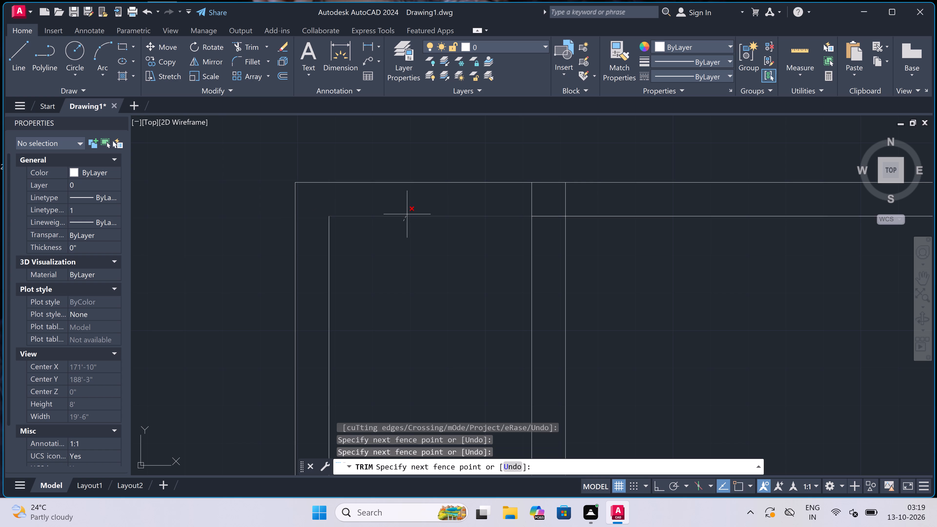
pyautogui.click(407, 214)
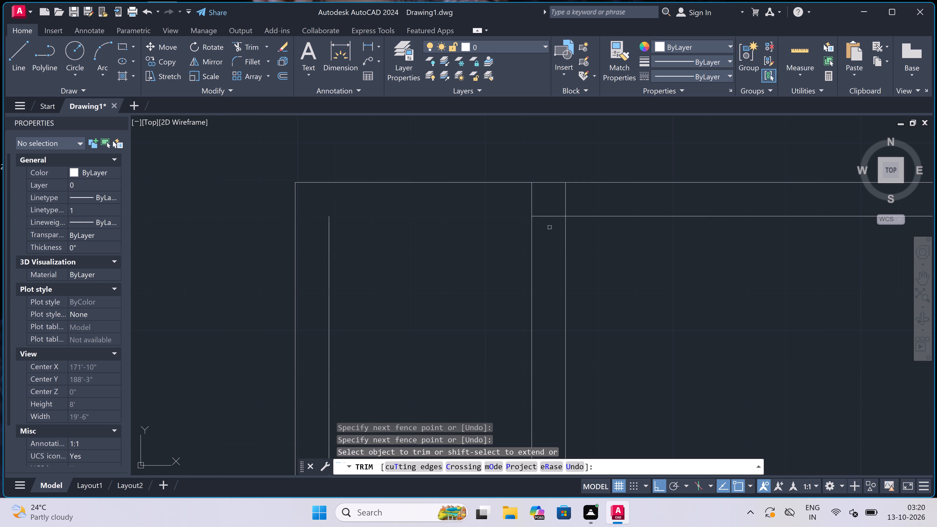
pyautogui.click(553, 222)
pyautogui.click(551, 207)
pyautogui.press('Escape')
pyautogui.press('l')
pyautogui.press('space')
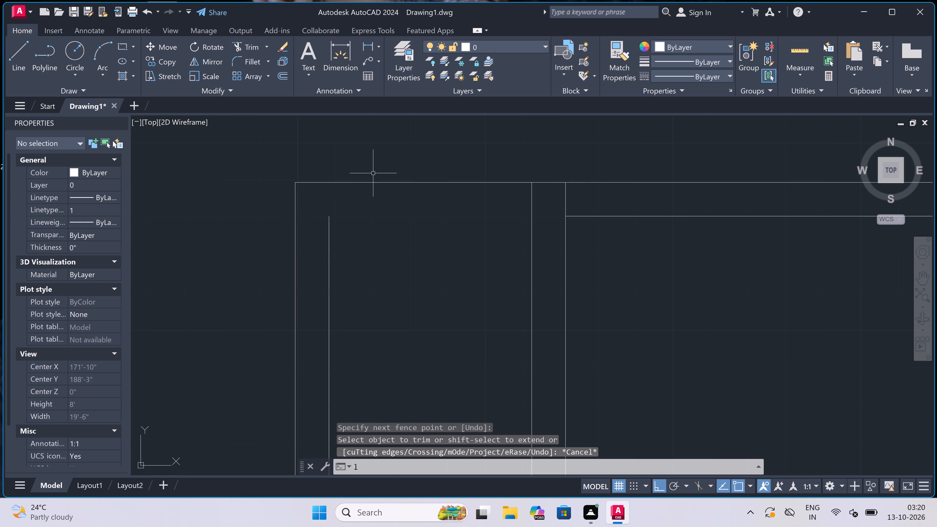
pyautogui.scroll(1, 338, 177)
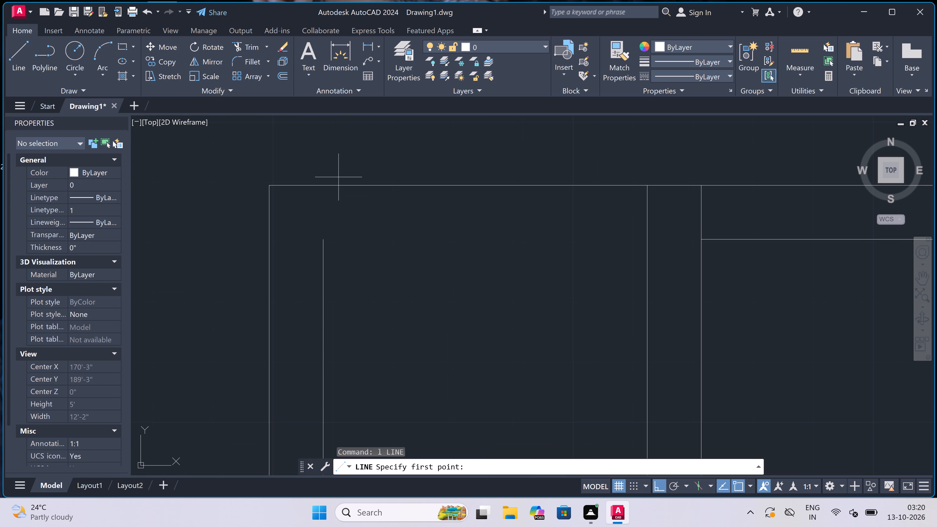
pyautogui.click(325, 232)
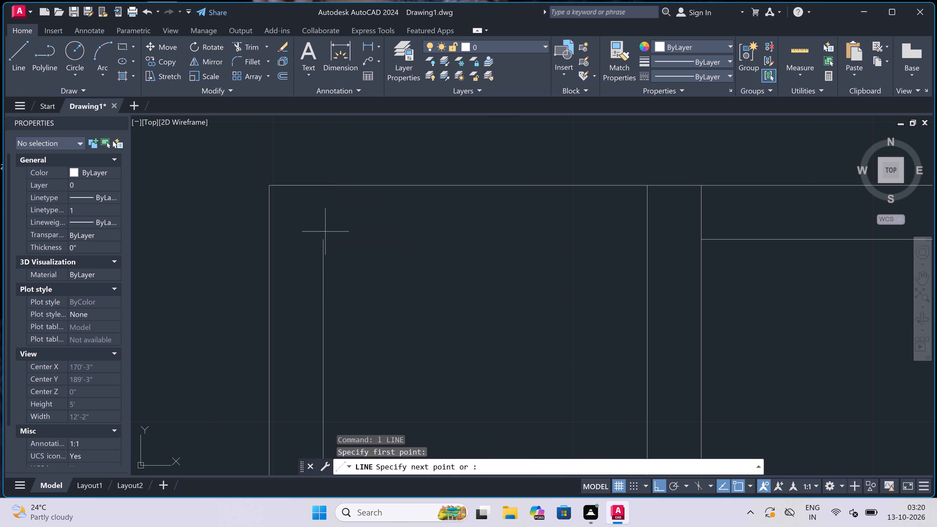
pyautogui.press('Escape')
# Draw a line from the left wall's inner line end up to the outer top line, 4.5" back down, and across to the first partition.
pyautogui.press('space')
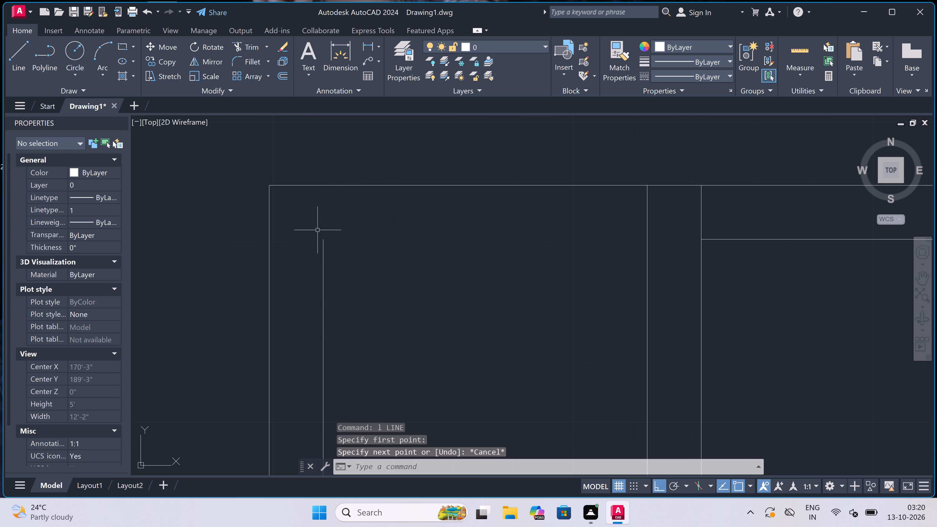
pyautogui.click(322, 240)
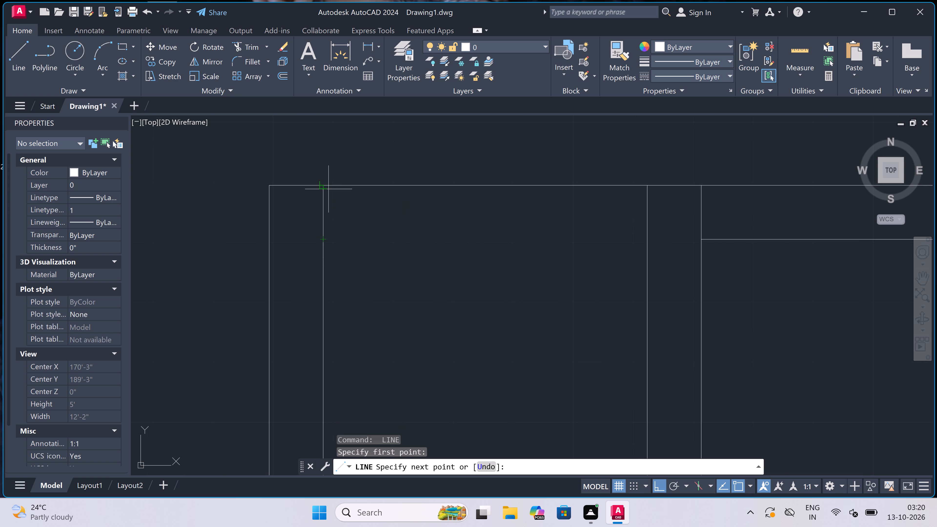
pyautogui.click(326, 188)
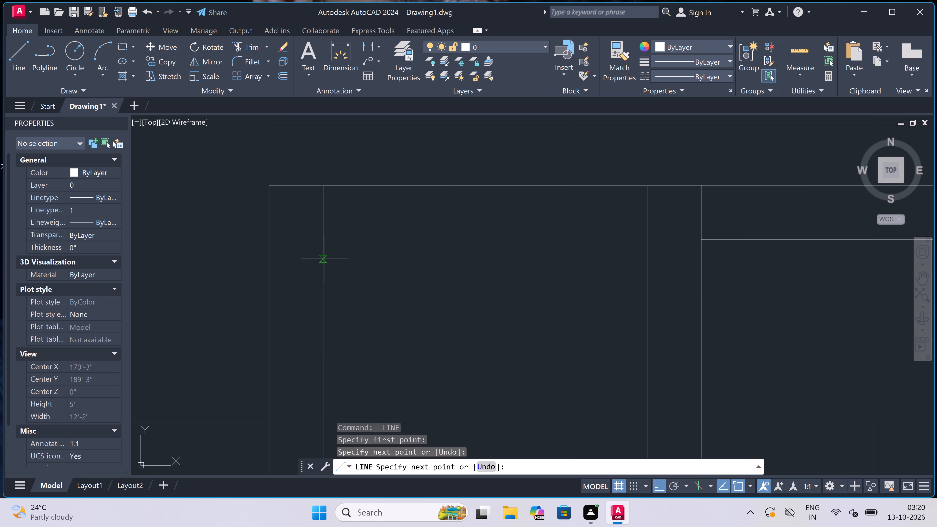
pyautogui.write('4.5"')
pyautogui.press('space')
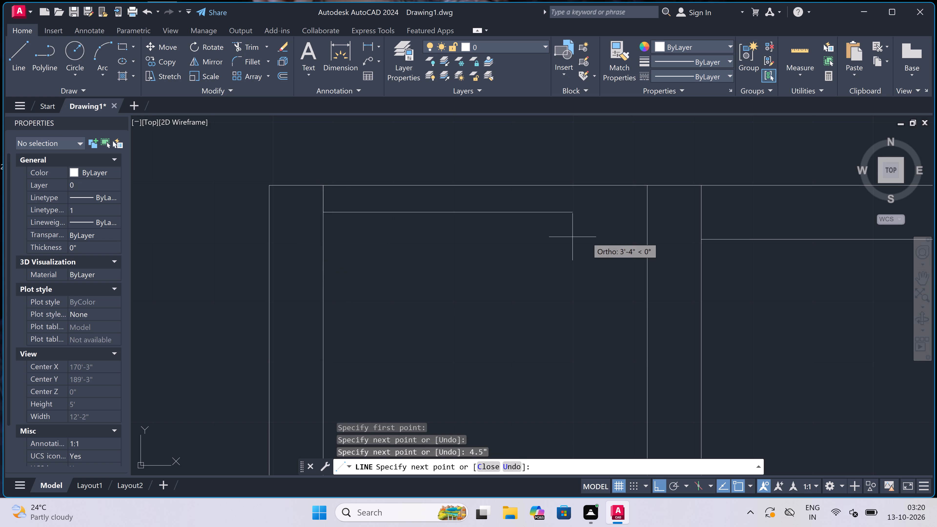
pyautogui.click(643, 213)
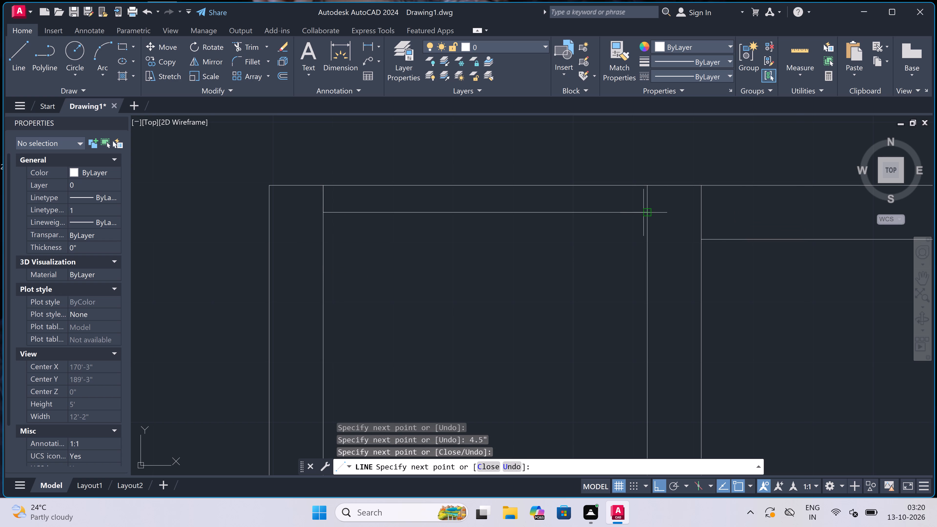
pyautogui.press('Escape')
# Draw a line from the outer top-left corner 4.5" right along the top wall and 4'6" down inside the left wall.
pyautogui.press('space')
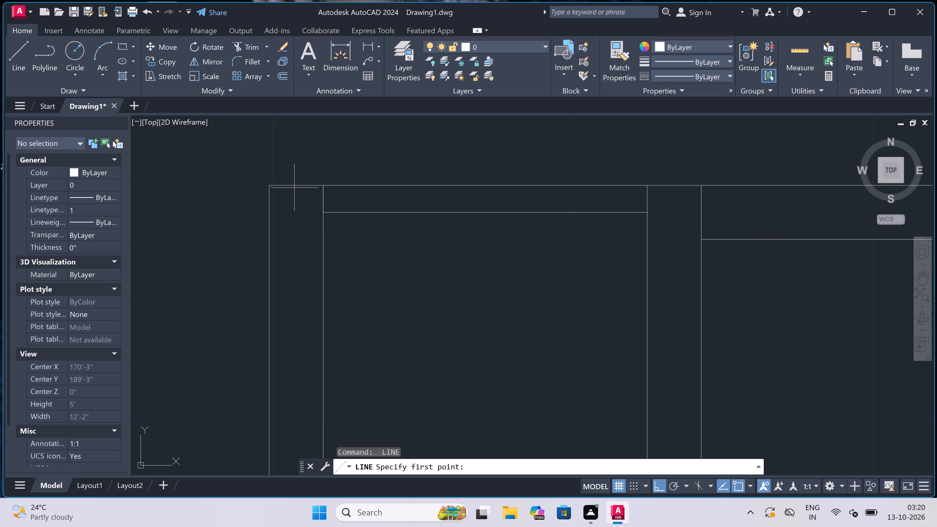
pyautogui.click(270, 185)
pyautogui.write('4,')
pyautogui.press('BackSpace')
pyautogui.write('.5"')
pyautogui.press('space')
pyautogui.scroll(-1, 379, 185)
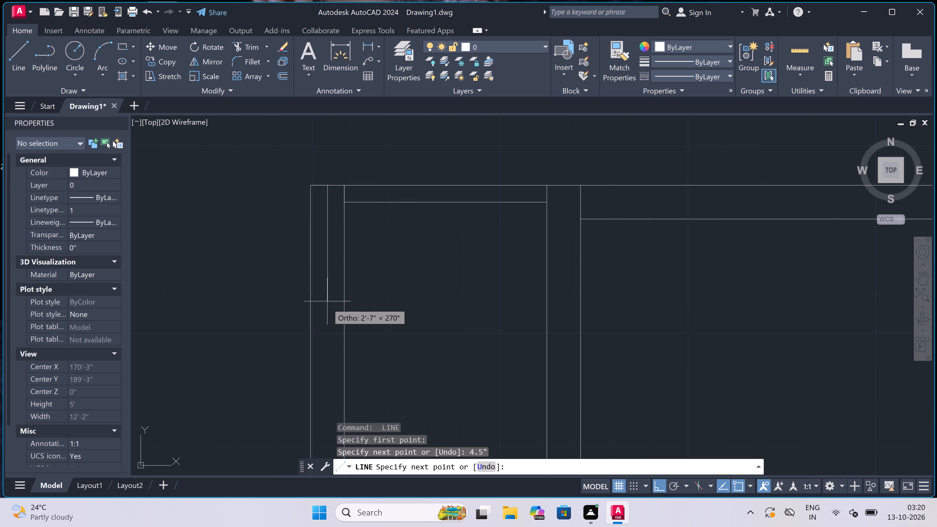
pyautogui.scroll(-3, 327, 305)
pyautogui.scroll(2, 325, 318)
pyautogui.scroll(-3, 325, 318)
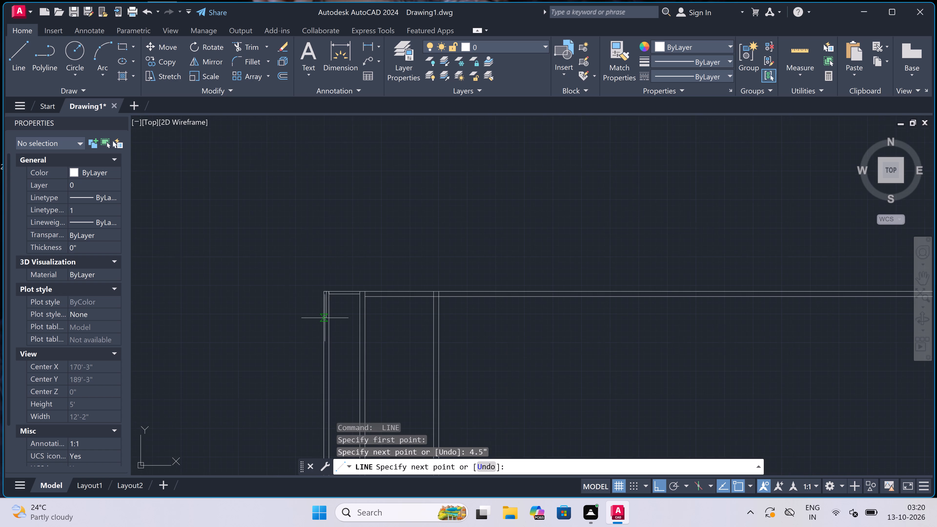
pyautogui.scroll(-2, 325, 319)
pyautogui.scroll(4, 325, 319)
pyautogui.scroll(1, 333, 281)
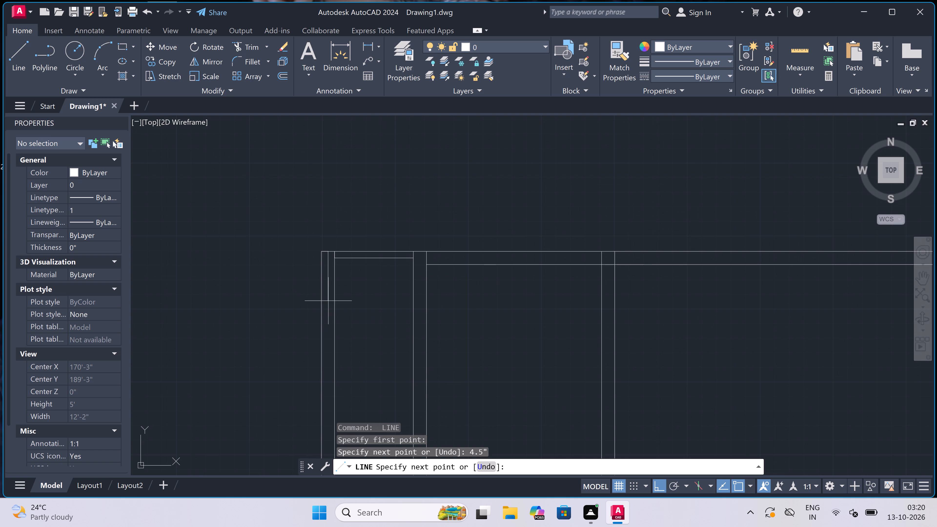
pyautogui.scroll(2, 332, 282)
pyautogui.scroll(-1, 332, 281)
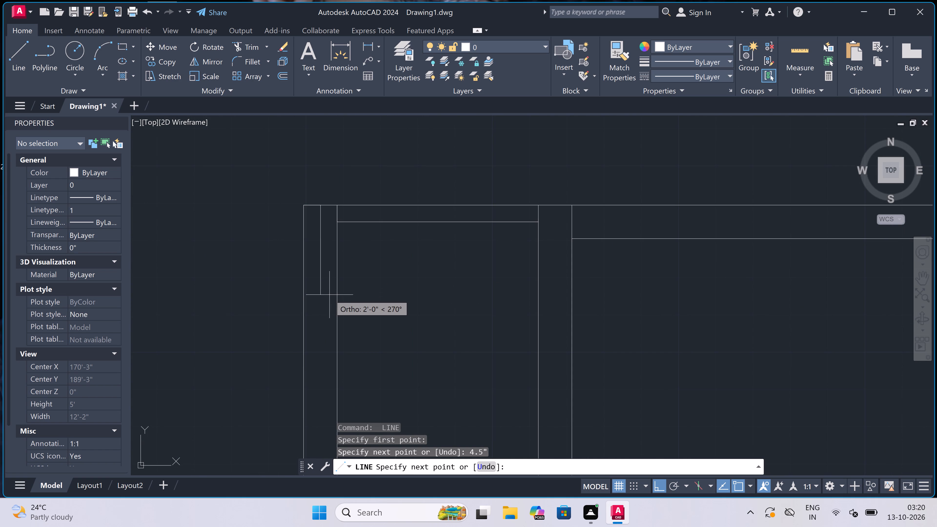
pyautogui.write('4\'6"')
pyautogui.press('space')
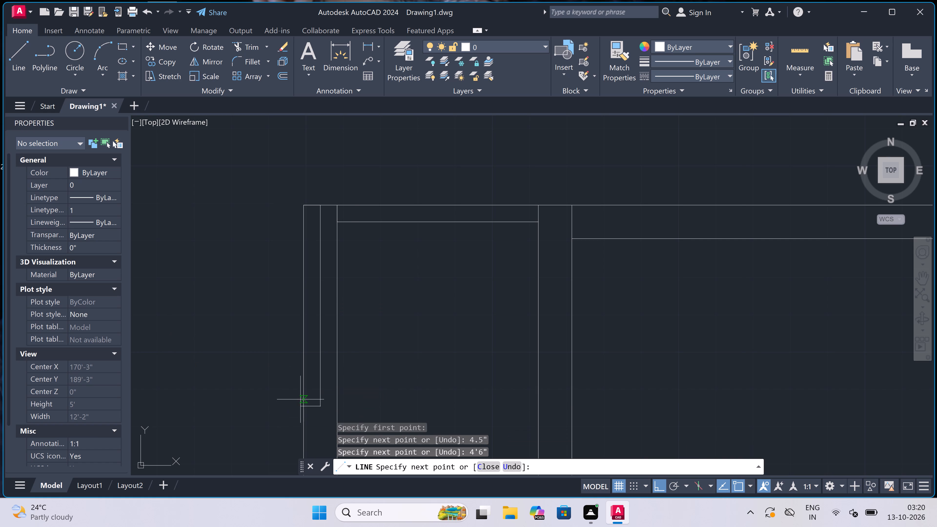
# Continue the line left to the outer wall face and back horizontally across to the second partition's right face.
pyautogui.click(302, 410)
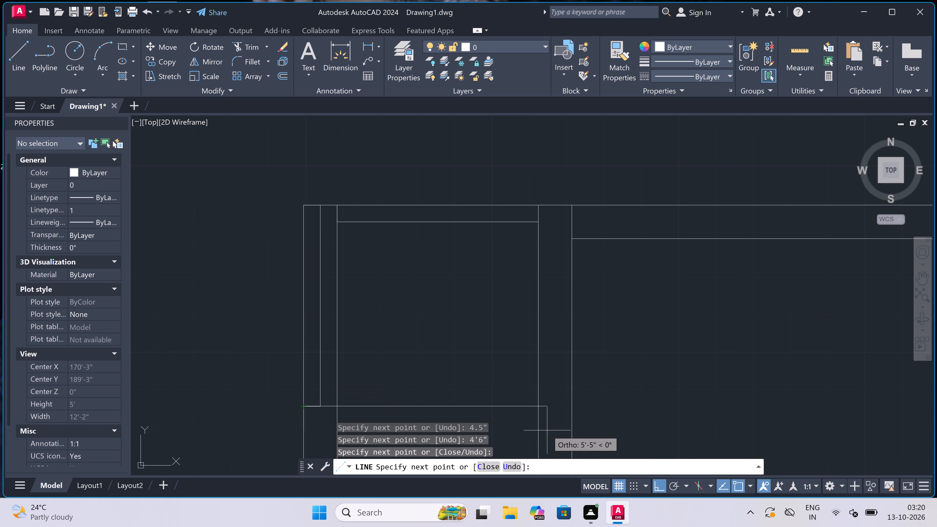
pyautogui.scroll(-2, 534, 394)
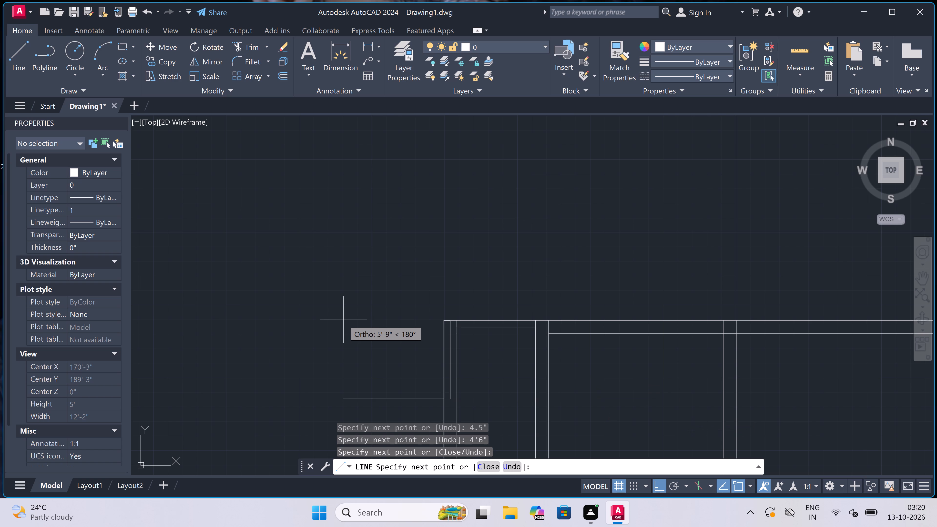
pyautogui.scroll(-1, 344, 313)
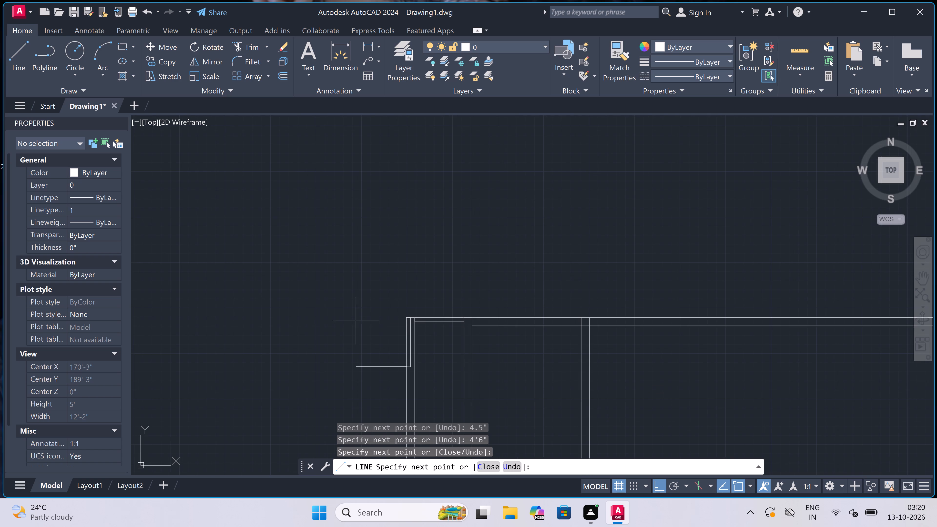
pyautogui.scroll(2, 588, 377)
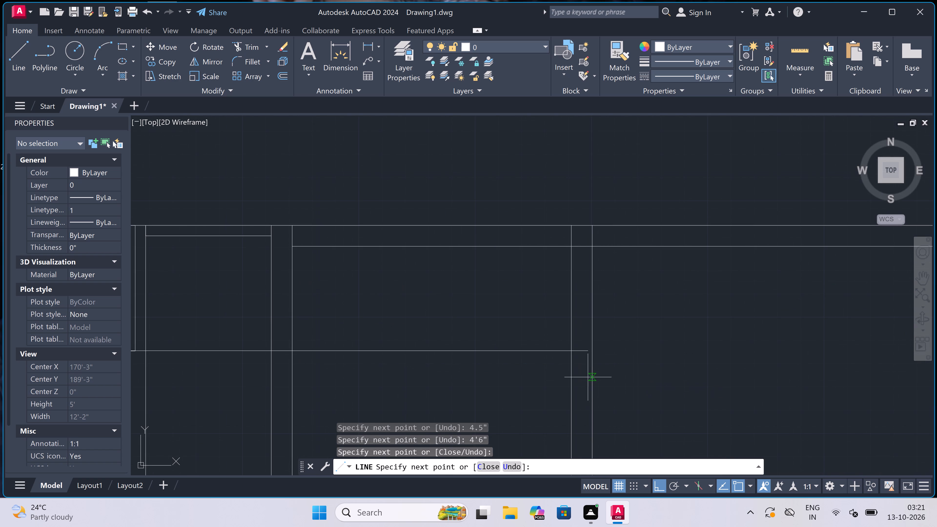
pyautogui.click(593, 354)
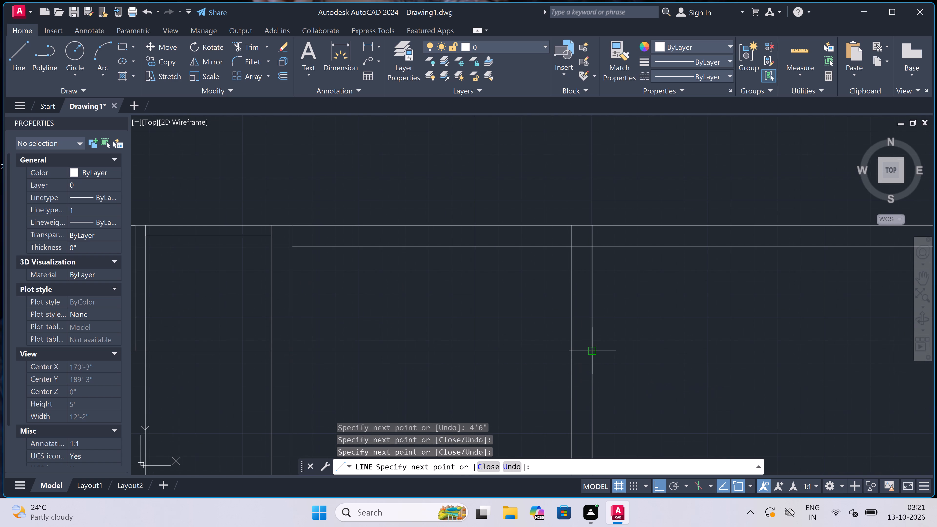
pyautogui.press('Escape')
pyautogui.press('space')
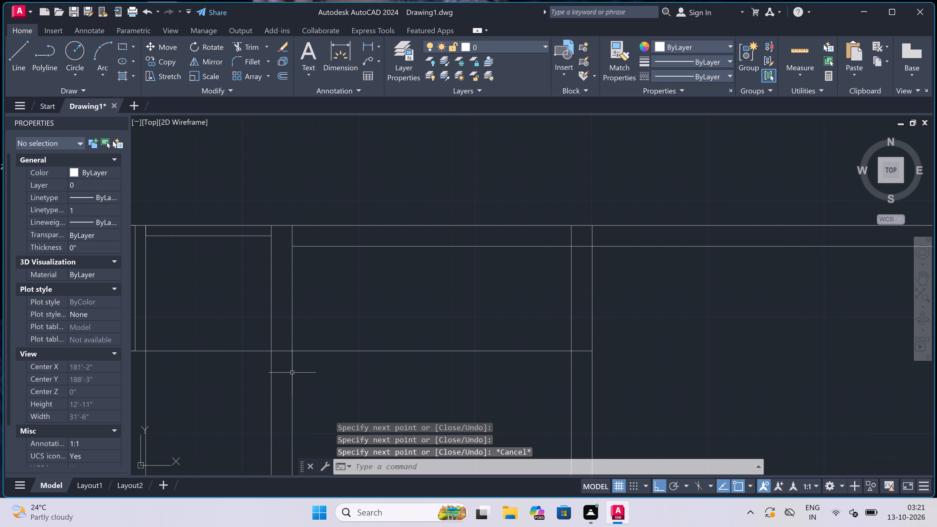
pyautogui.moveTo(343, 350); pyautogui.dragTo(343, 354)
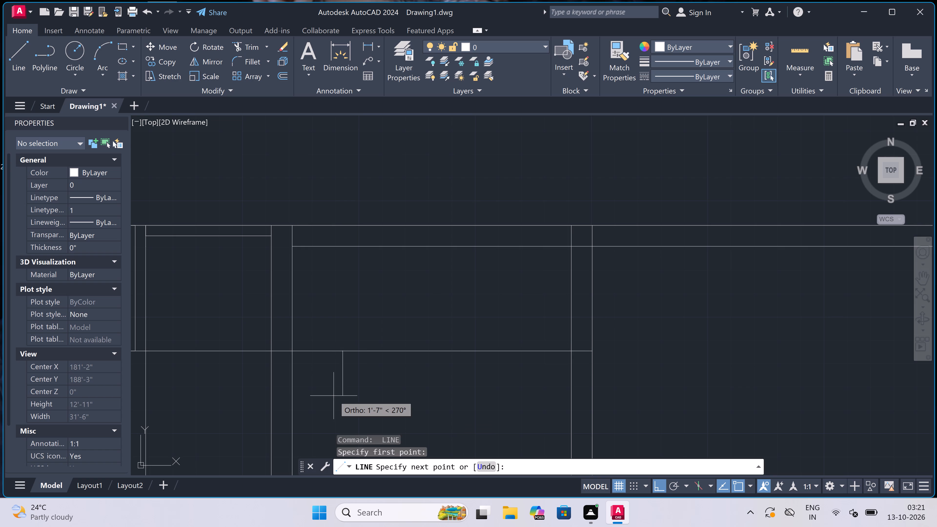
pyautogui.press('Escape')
# Offset the new horizontal line that crosses from the left wall to the second partition.
pyautogui.press('o')
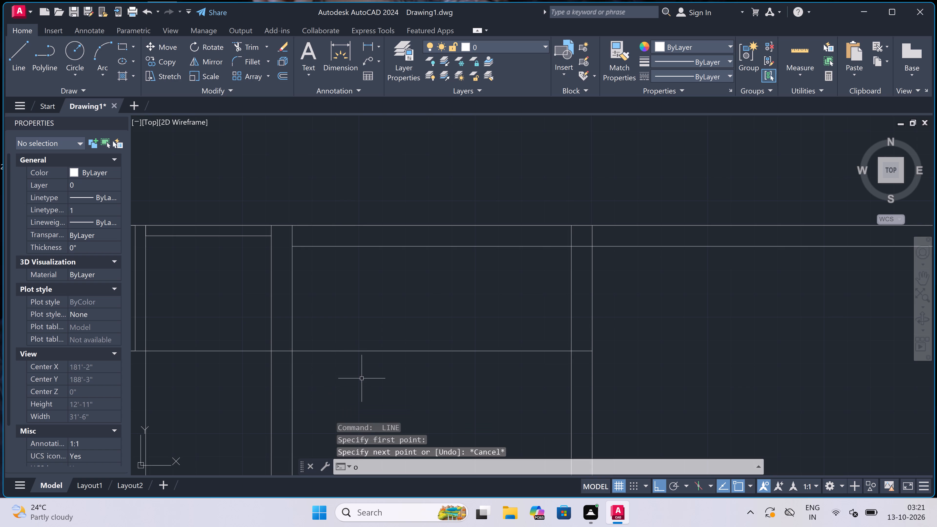
pyautogui.press('space')
pyautogui.moveTo(371, 354); pyautogui.dragTo(371, 363)
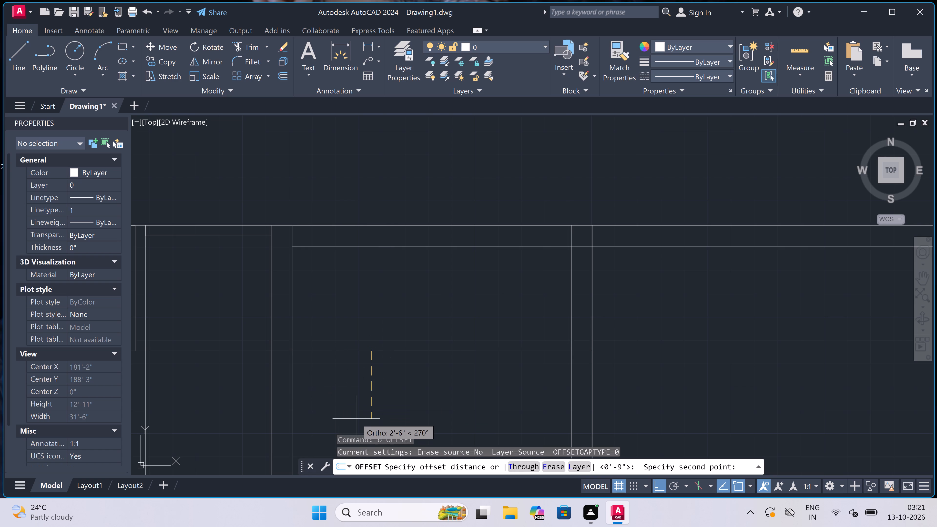
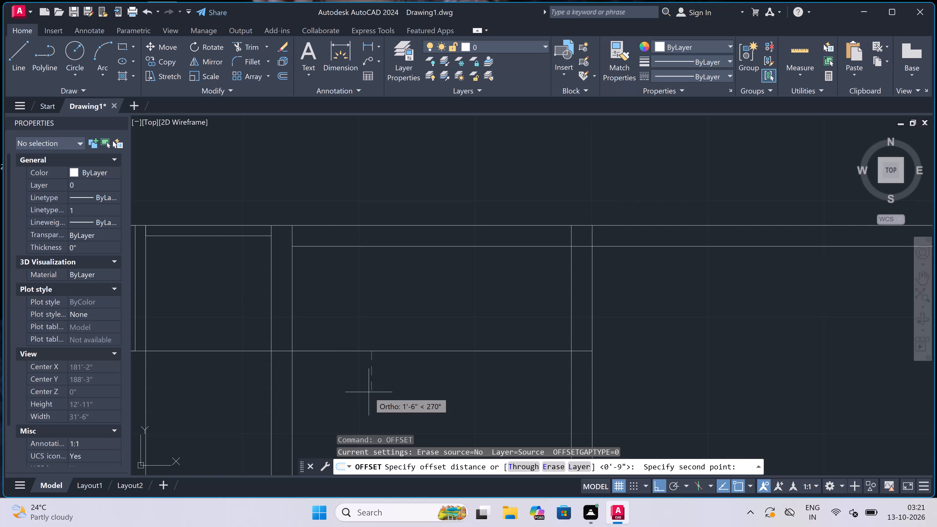
# Offset the horizontal cross line 4.5" downward to form the cross partition's second face.
pyautogui.write('4.5"')
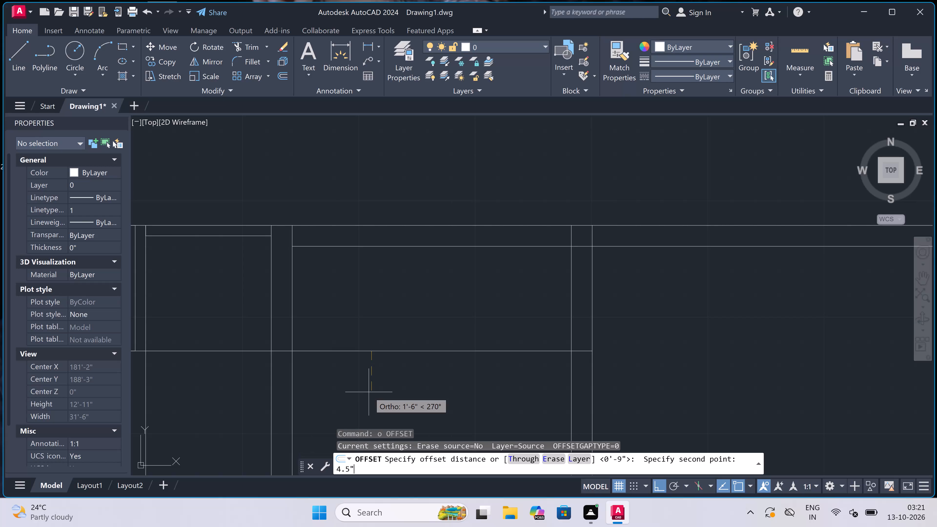
pyautogui.press('space')
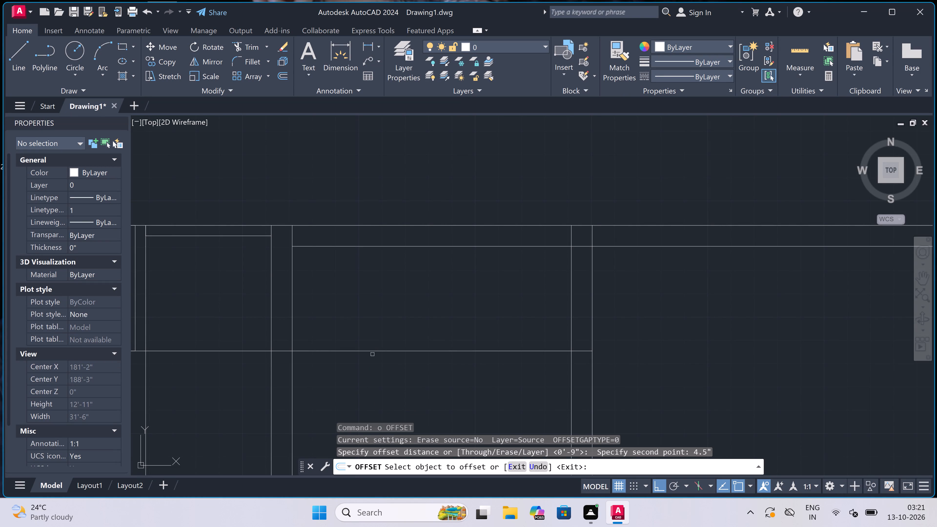
pyautogui.moveTo(372, 352); pyautogui.dragTo(373, 363)
pyautogui.click(363, 396)
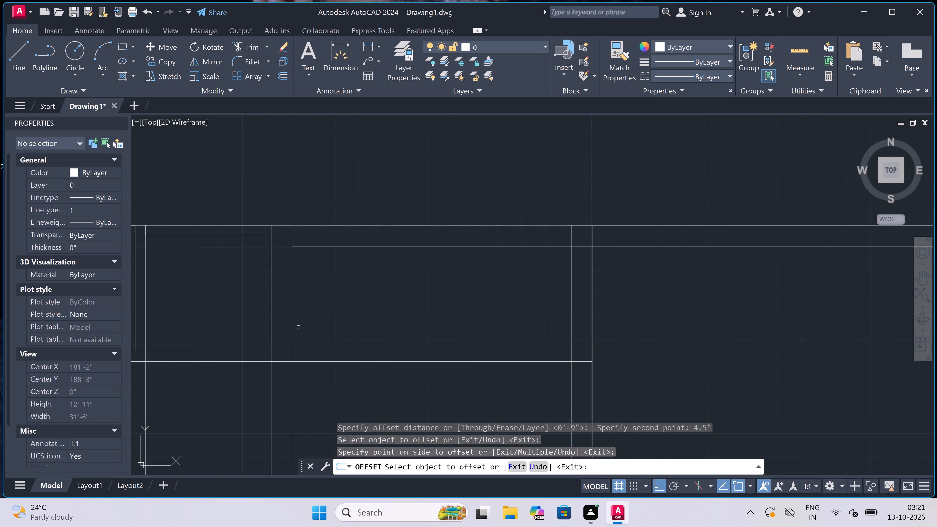
pyautogui.scroll(-1, 223, 275)
pyautogui.scroll(2, 157, 267)
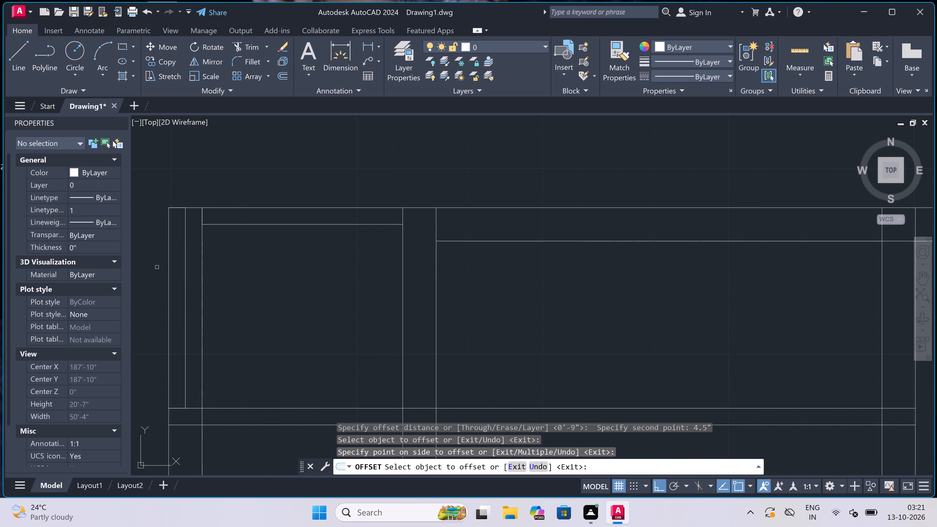
pyautogui.press('Escape')
# Trim away the original left wall's 9" inner line above the cross partition, including its stub inside the top wall.
pyautogui.press('t')
pyautogui.press('r')
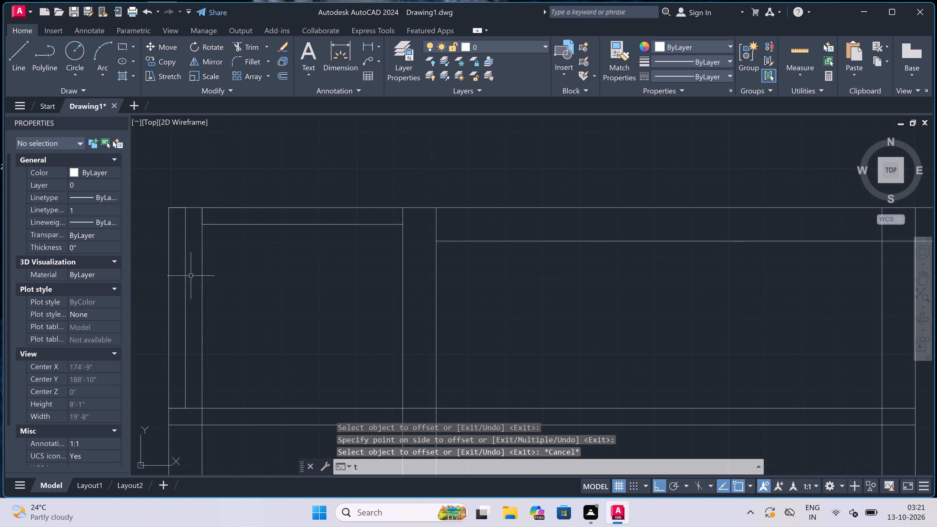
pyautogui.press('space')
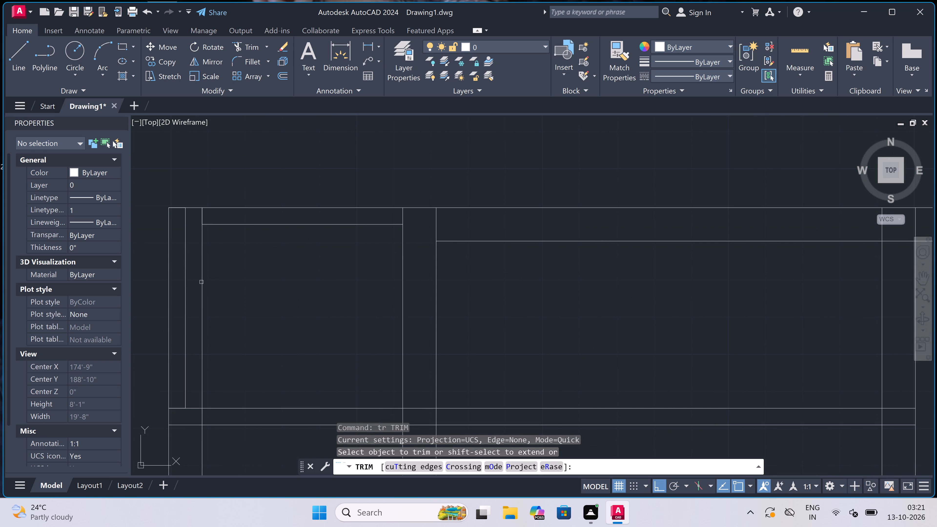
pyautogui.click(200, 281)
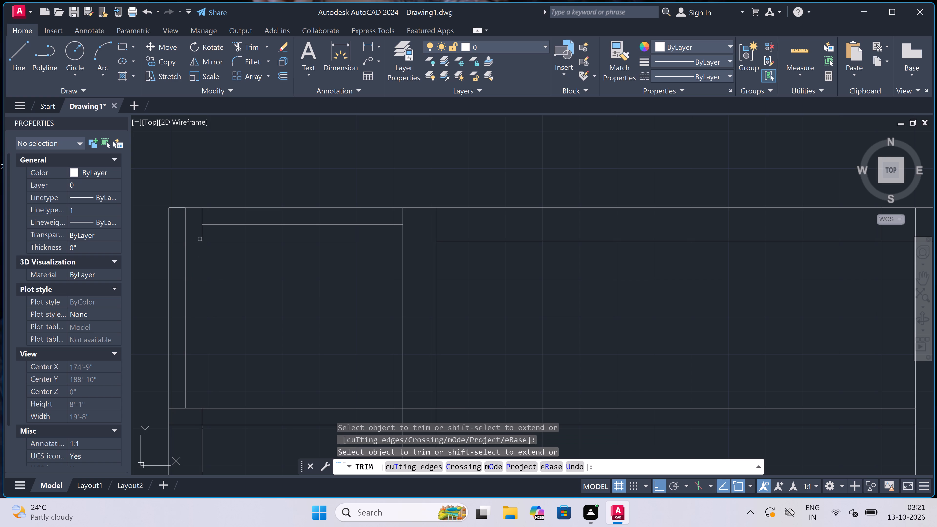
pyautogui.click(200, 236)
pyautogui.doubleClick(209, 241)
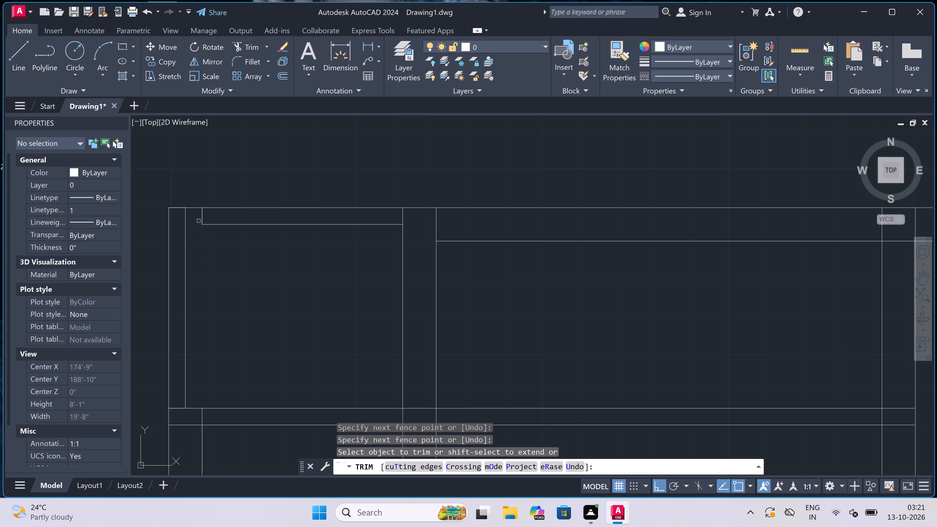
pyautogui.click(199, 218)
pyautogui.click(206, 219)
pyautogui.press('Escape')
# Extend the thin top wall's inner line left to the thin left wall's inner line.
pyautogui.write('ex')
pyautogui.press('space')
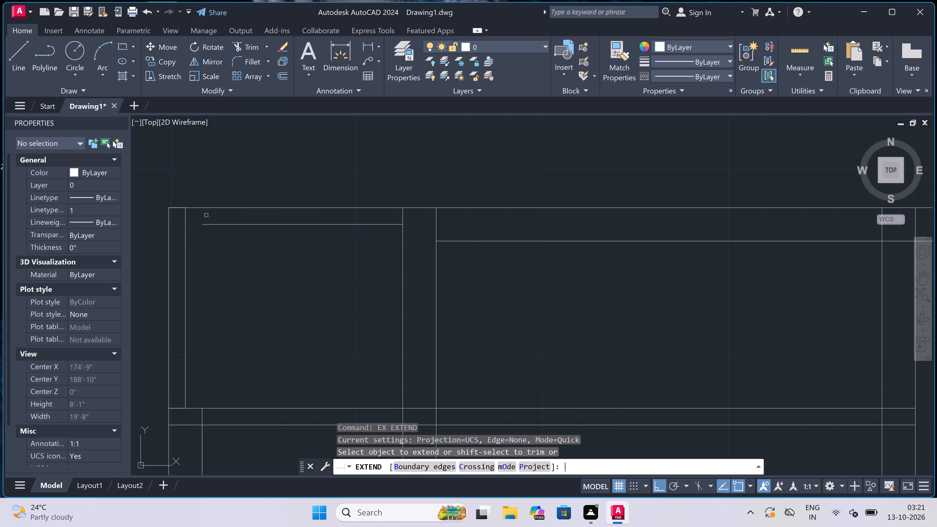
pyautogui.click(207, 215)
pyautogui.click(210, 279)
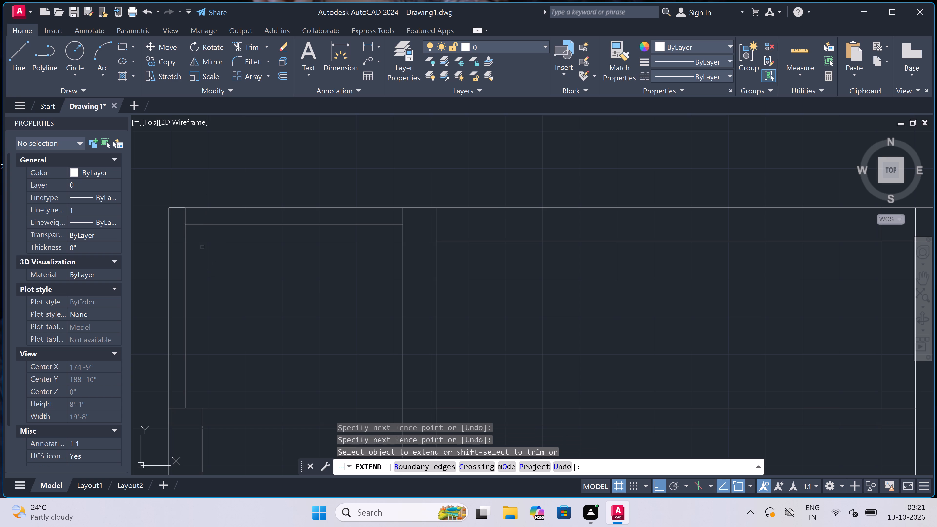
pyautogui.press('Escape')
# Trim the thin left wall's inner line where it overshoots the top wall's inner line at the top-left corner.
pyautogui.press('t')
pyautogui.press('r')
pyautogui.press('space')
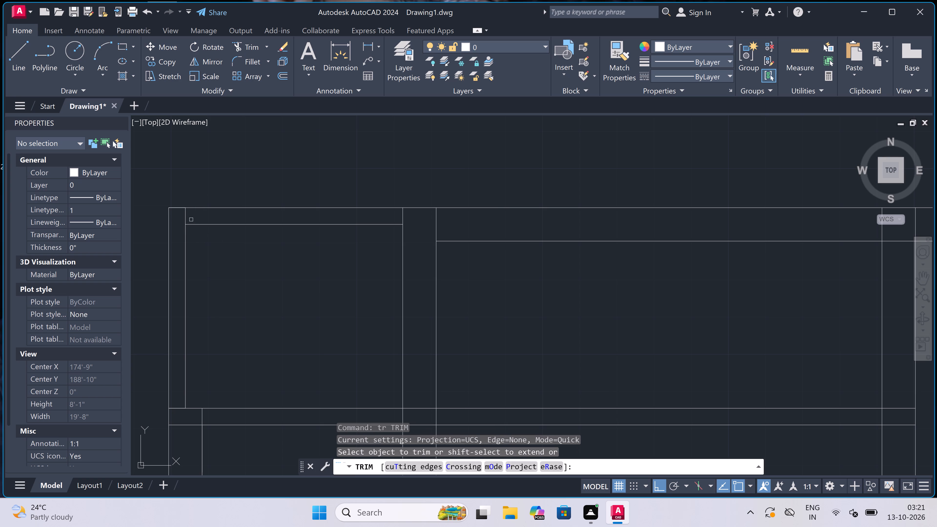
pyautogui.click(183, 216)
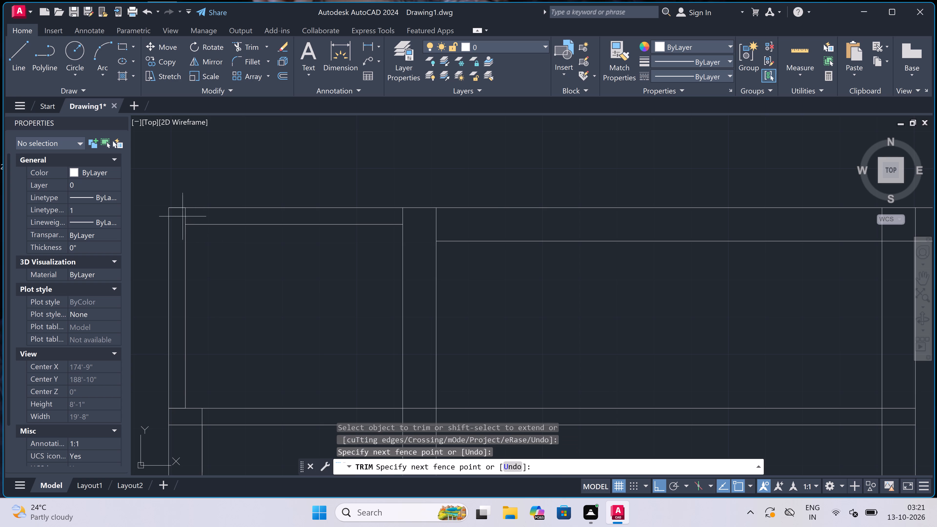
pyautogui.click(189, 215)
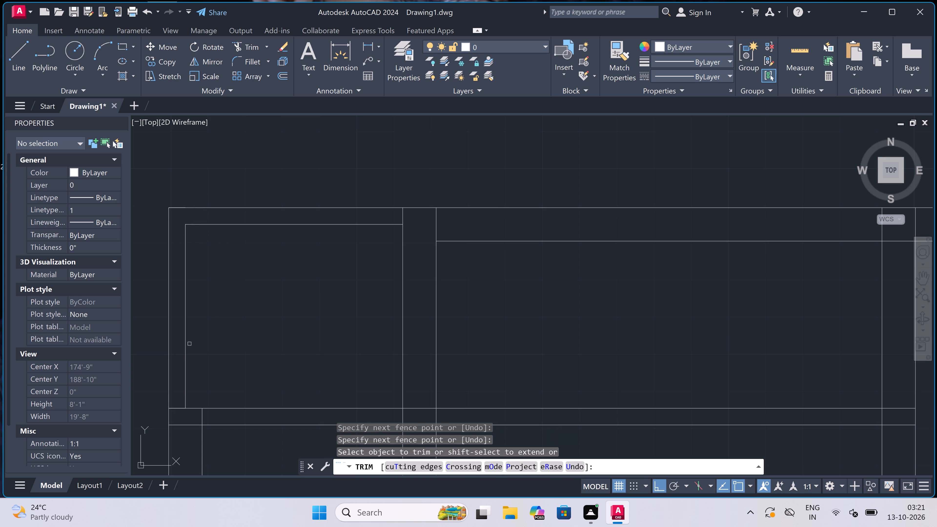
# Trim the cross partition's junctions with the left wall and first partition, opening its upper line between the first partition's faces.
pyautogui.scroll(-2, 255, 318)
pyautogui.scroll(2, 235, 353)
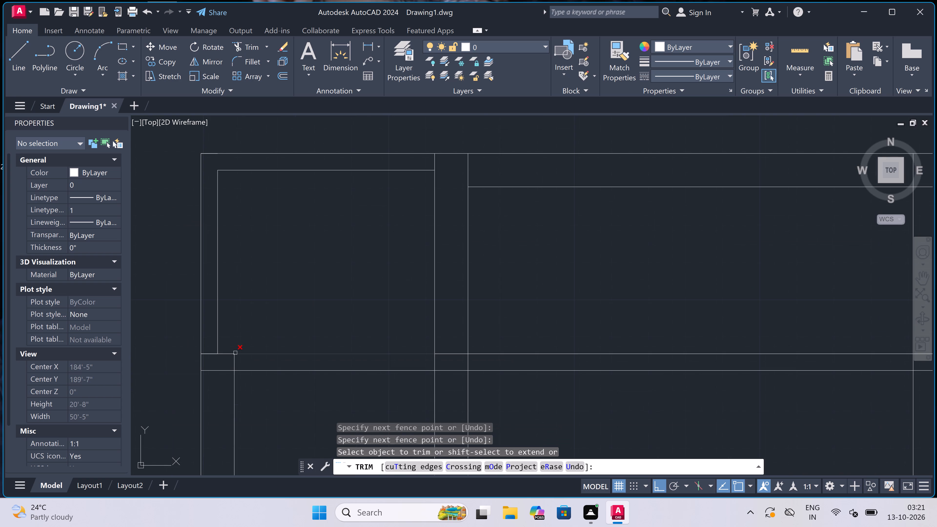
pyautogui.click(219, 367)
pyautogui.click(217, 384)
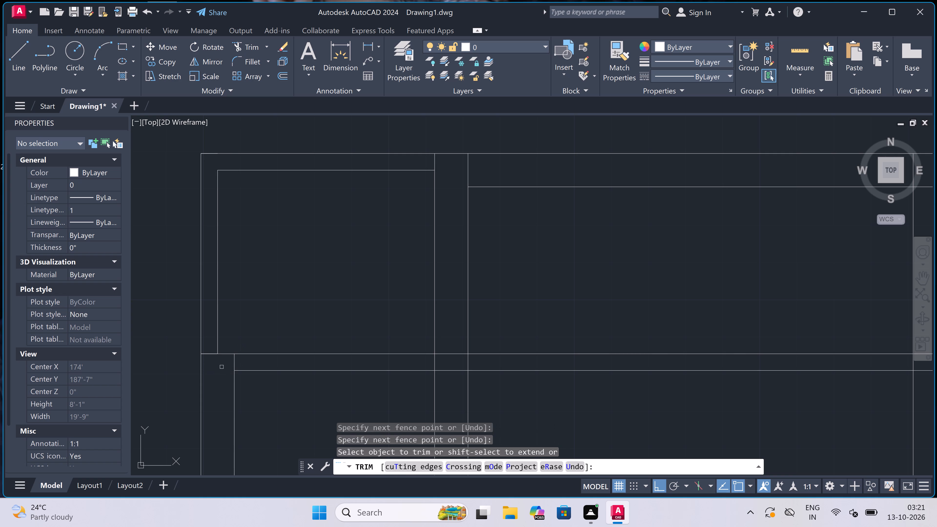
pyautogui.click(222, 367)
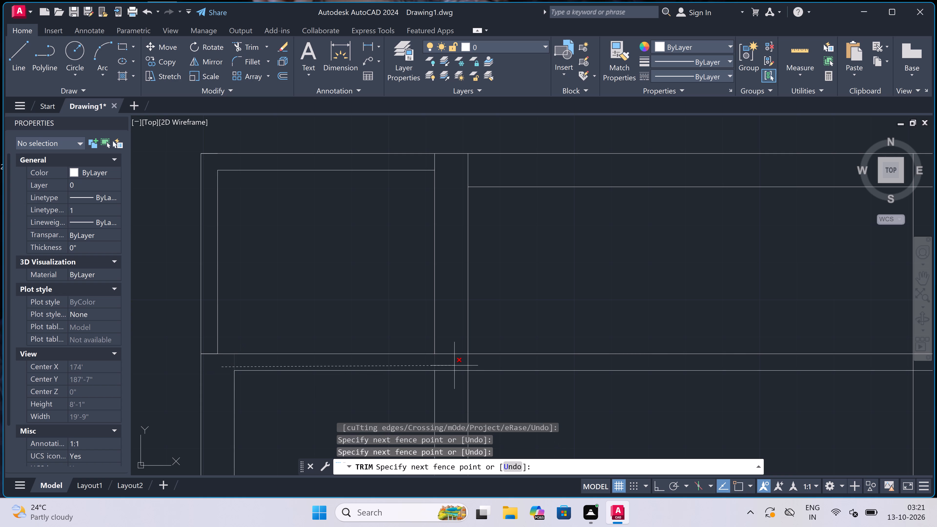
pyautogui.click(454, 365)
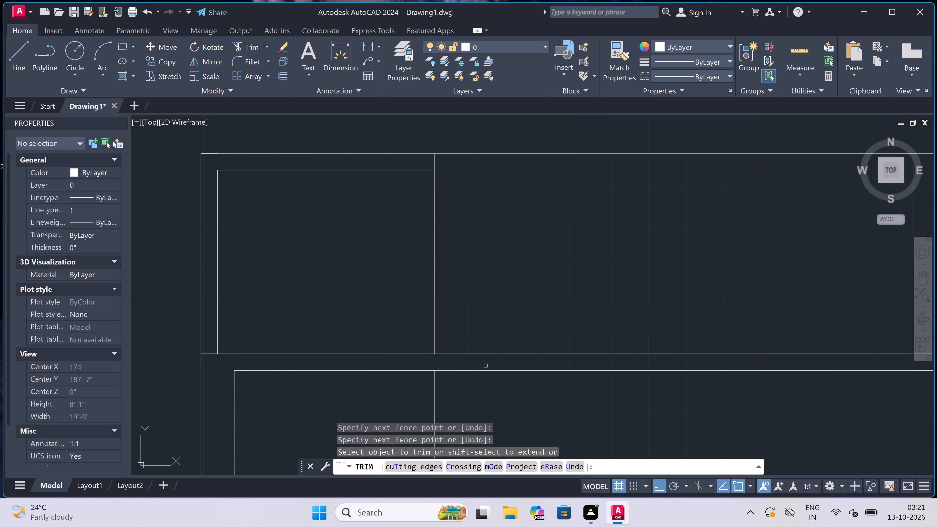
pyautogui.click(483, 366)
pyautogui.click(456, 366)
pyautogui.click(454, 368)
pyautogui.click(456, 347)
# Trim both faces of the first partition where they run inside the top wall.
pyautogui.scroll(1, 444, 165)
pyautogui.click(422, 161)
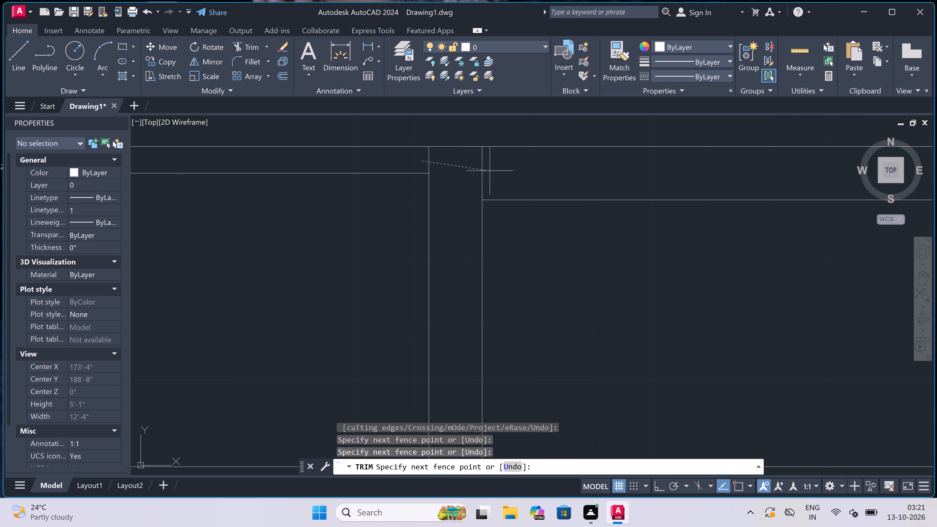
pyautogui.click(503, 170)
pyautogui.scroll(-2, 447, 162)
pyautogui.scroll(1, 447, 163)
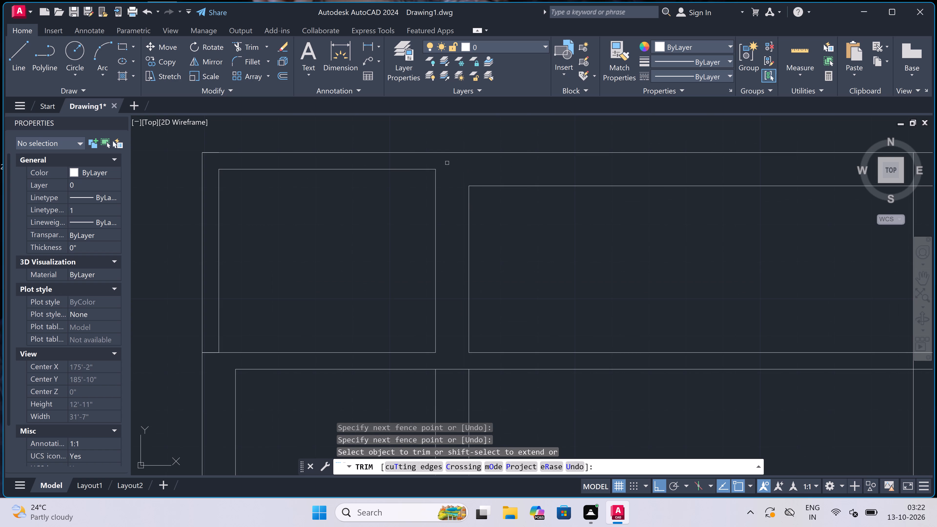
pyautogui.press('Escape')
# Draw two horizontal lines across the first partition, above the cross partition, to mark an opening's jambs.
pyautogui.press('l')
pyautogui.press('space')
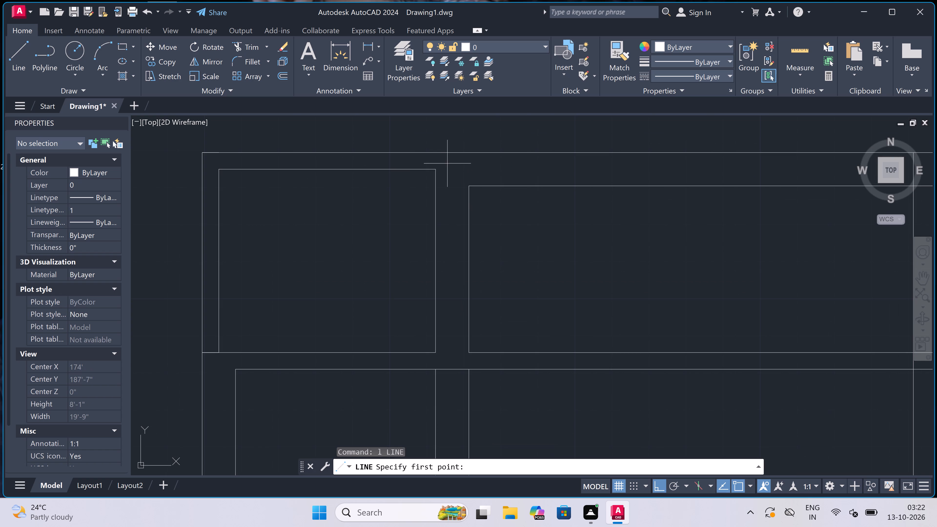
pyautogui.click(438, 224)
pyautogui.click(468, 227)
pyautogui.press('Escape')
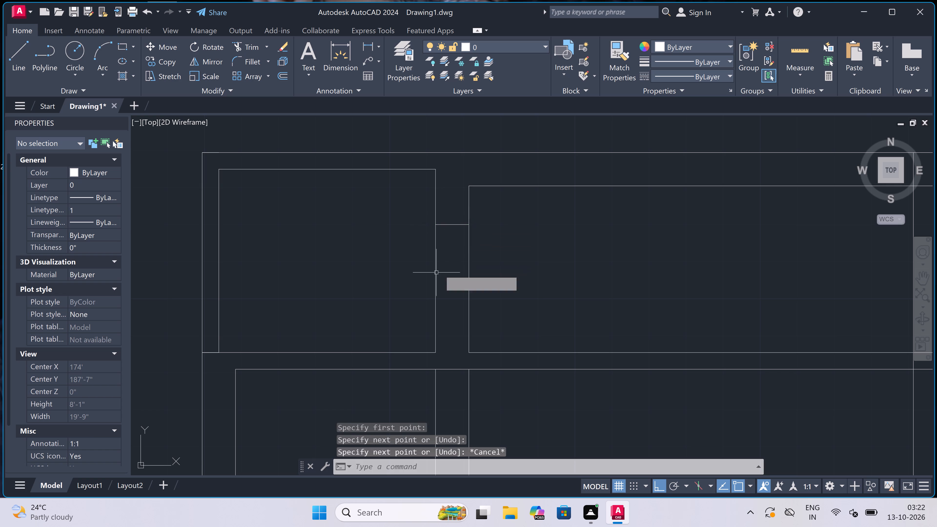
pyautogui.press('space')
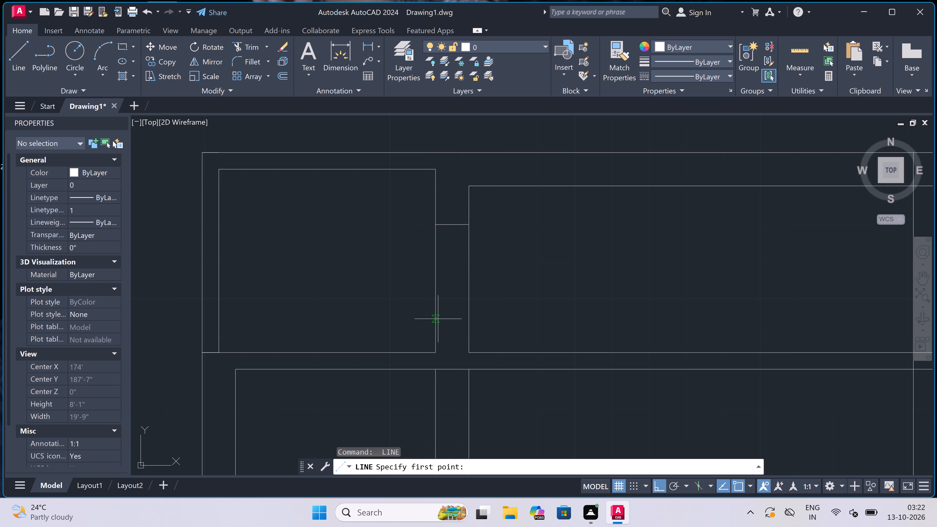
pyautogui.click(438, 311)
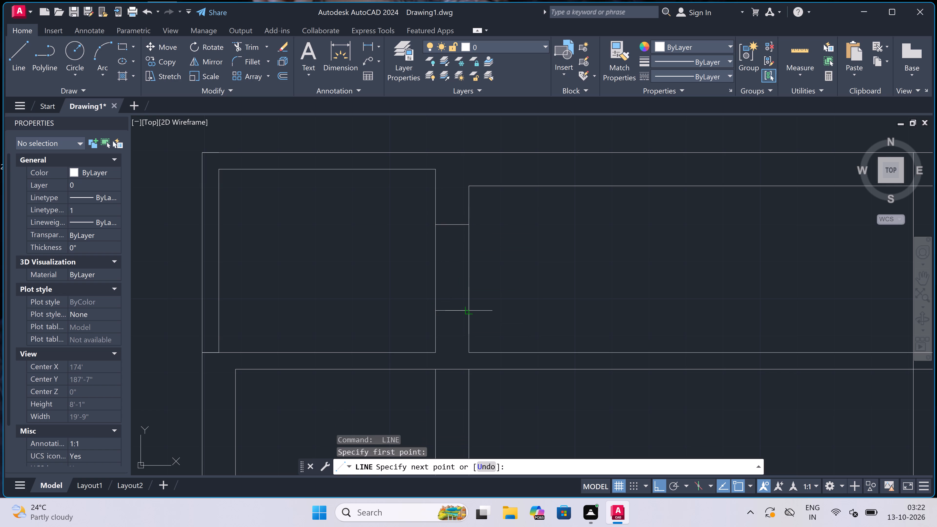
pyautogui.click(469, 310)
pyautogui.press('Escape')
# Trim both first-partition faces between the two jamb lines to open the doorway.
pyautogui.press('t')
pyautogui.press('r')
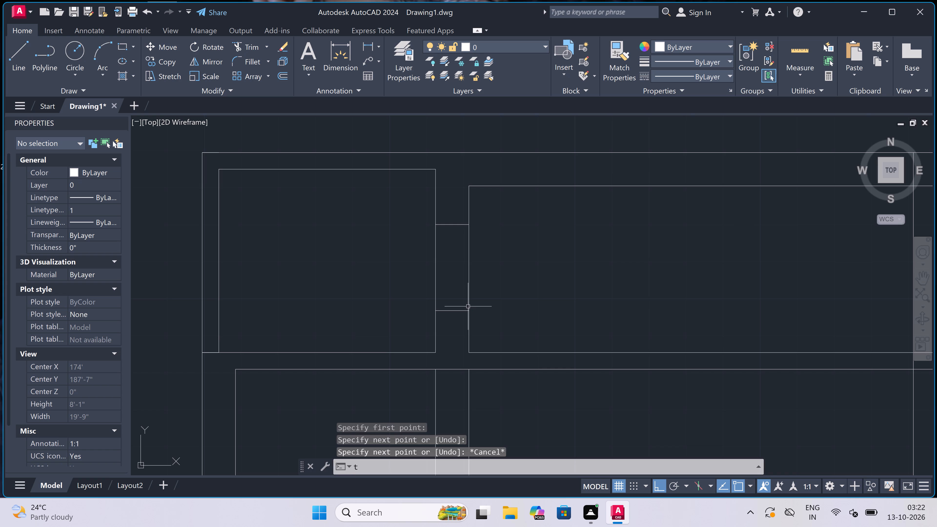
pyautogui.press('space')
pyautogui.click(499, 283)
pyautogui.click(354, 266)
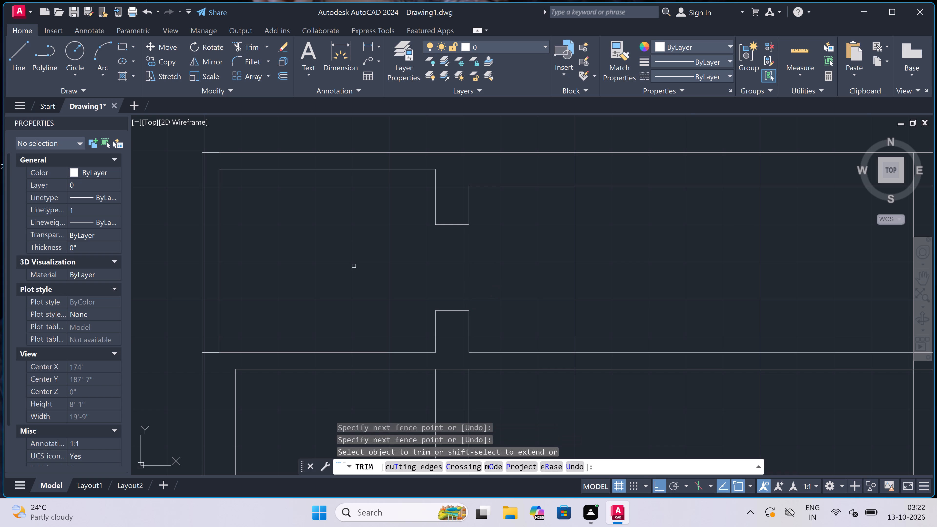
pyautogui.press('Escape')
# Trim the second partition's faces inside the top wall and the top wall's inner line between those faces.
pyautogui.scroll(-3, 355, 266)
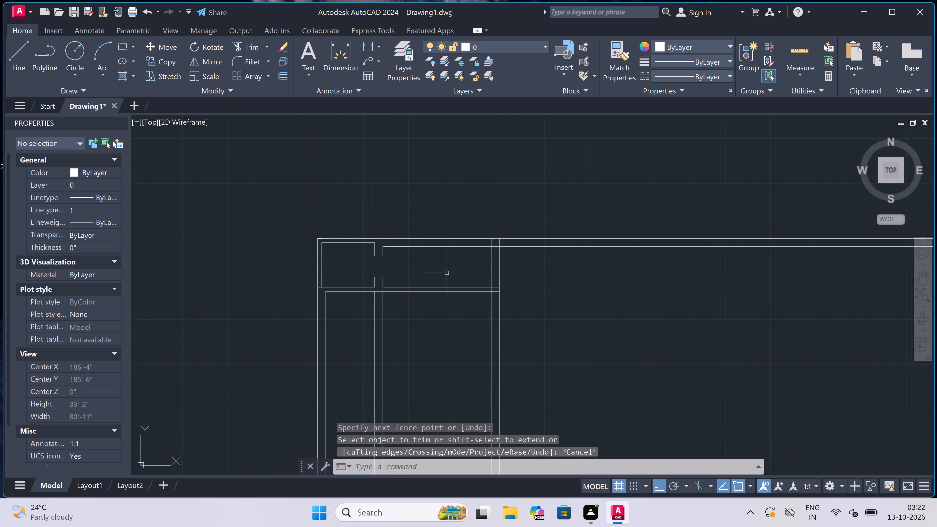
pyautogui.scroll(2, 508, 258)
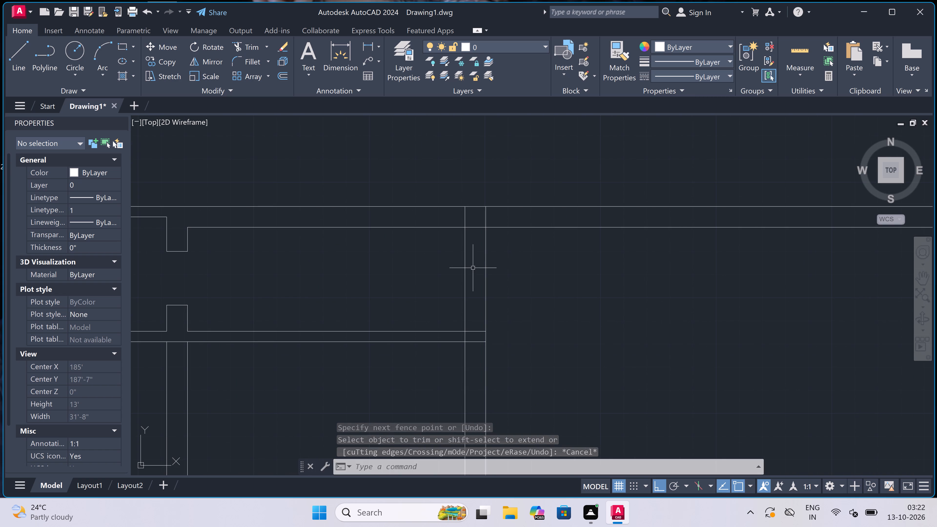
pyautogui.press('t')
pyautogui.press('r')
pyautogui.press('space')
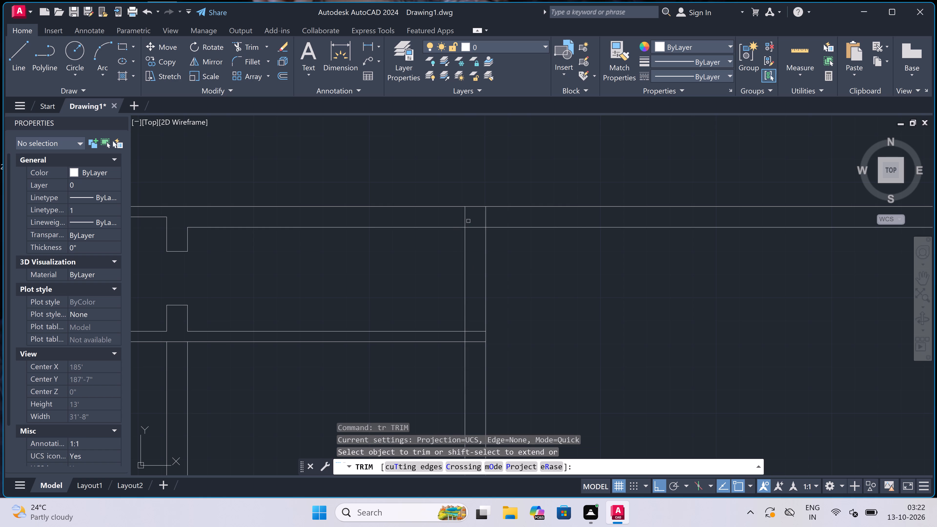
pyautogui.scroll(1, 469, 219)
pyautogui.click(456, 214)
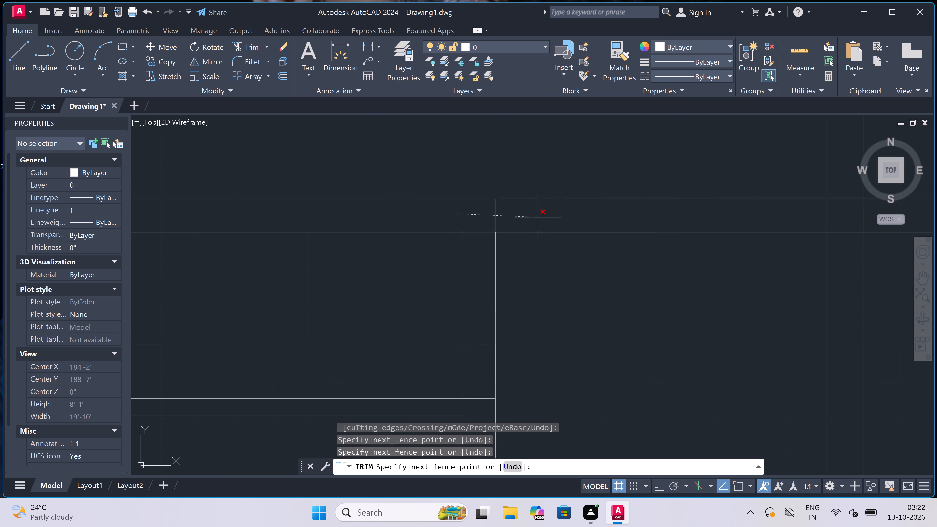
pyautogui.click(538, 217)
pyautogui.click(481, 216)
pyautogui.click(482, 276)
# Trim the second partition's left face between the cross partition's two lines and below the cross partition.
pyautogui.scroll(-2, 482, 276)
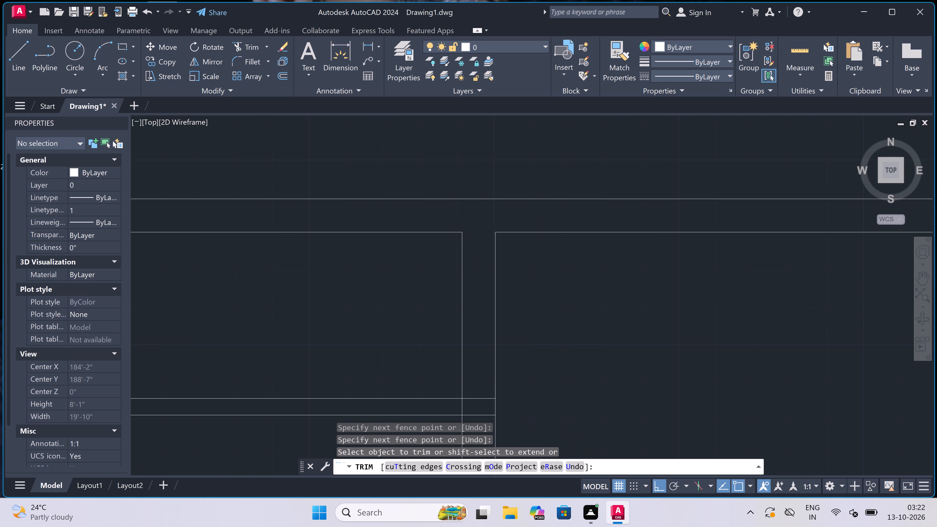
pyautogui.scroll(-1, 482, 276)
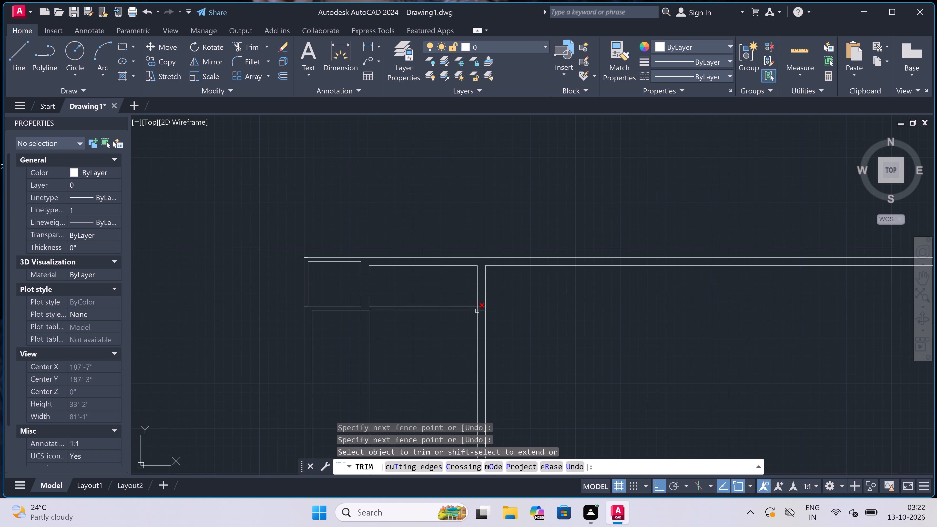
pyautogui.scroll(3, 477, 311)
pyautogui.click(470, 306)
pyautogui.click(502, 305)
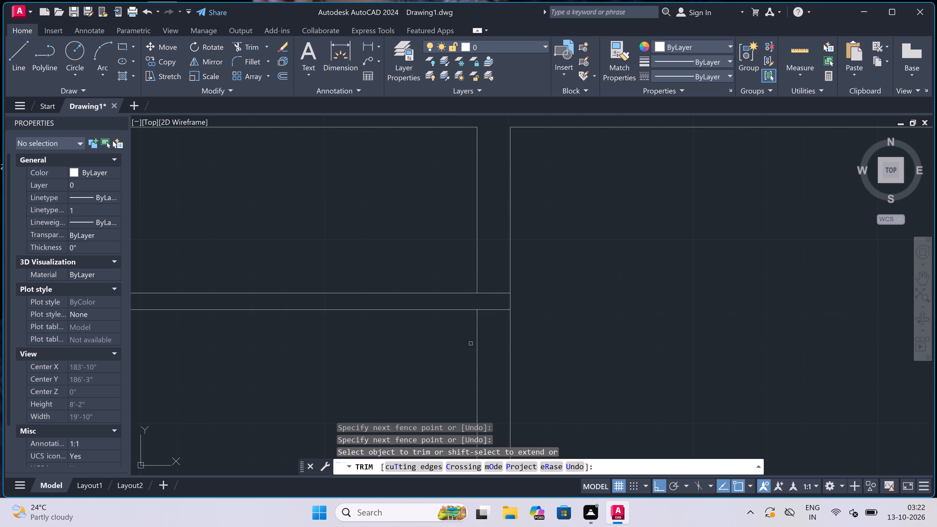
pyautogui.click(479, 372)
pyautogui.click(386, 372)
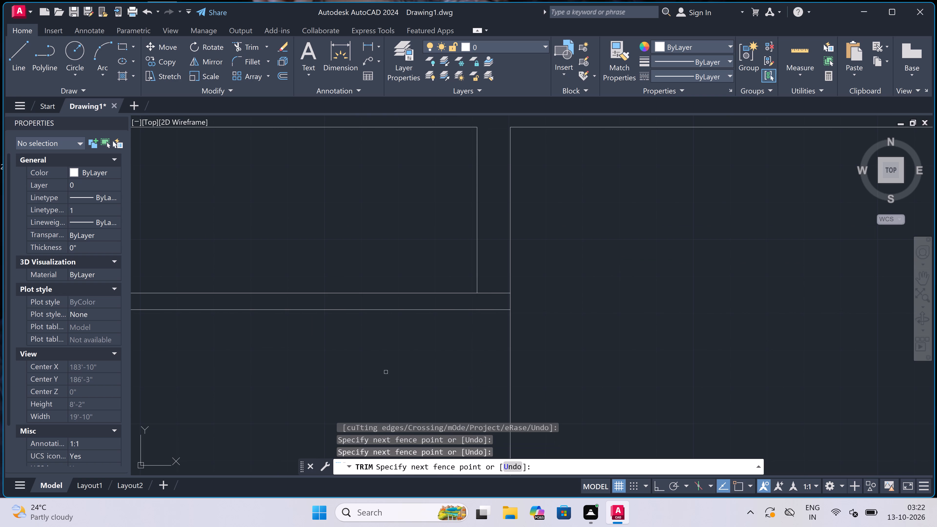
# Draw a horizontal jamb line across the second partition, between the top wall and the cross partition.
pyautogui.scroll(-4, 386, 372)
pyautogui.scroll(3, 397, 336)
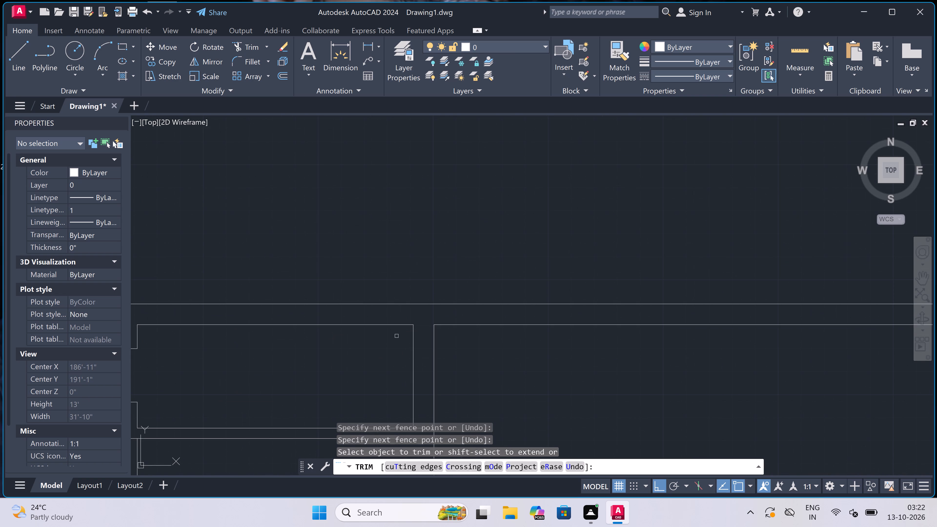
pyautogui.press('Escape')
pyautogui.press('l')
pyautogui.press('space')
pyautogui.scroll(-1, 403, 344)
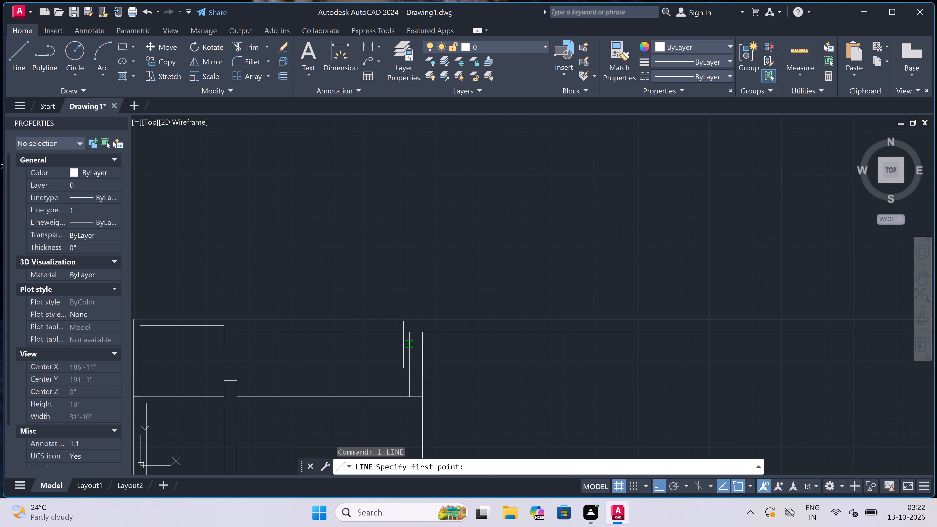
pyautogui.scroll(2, 407, 356)
pyautogui.scroll(-1, 407, 356)
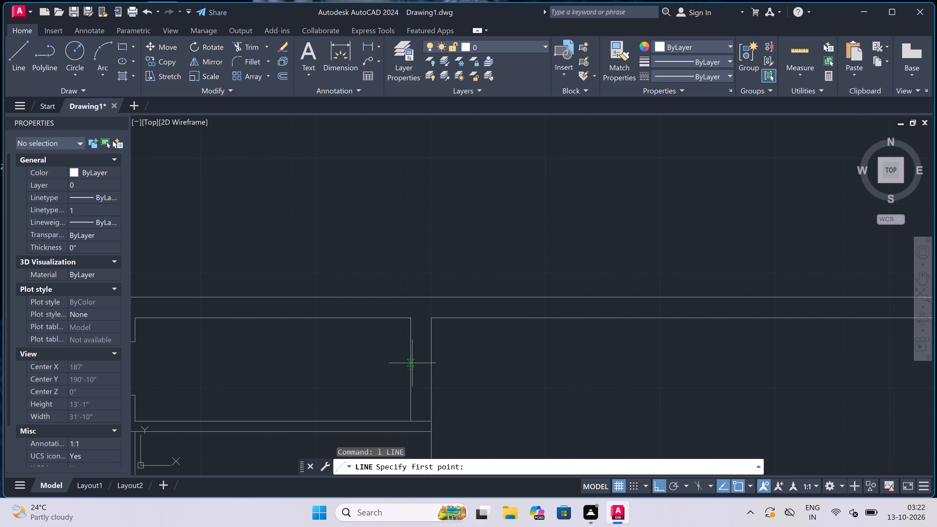
pyautogui.doubleClick(414, 351)
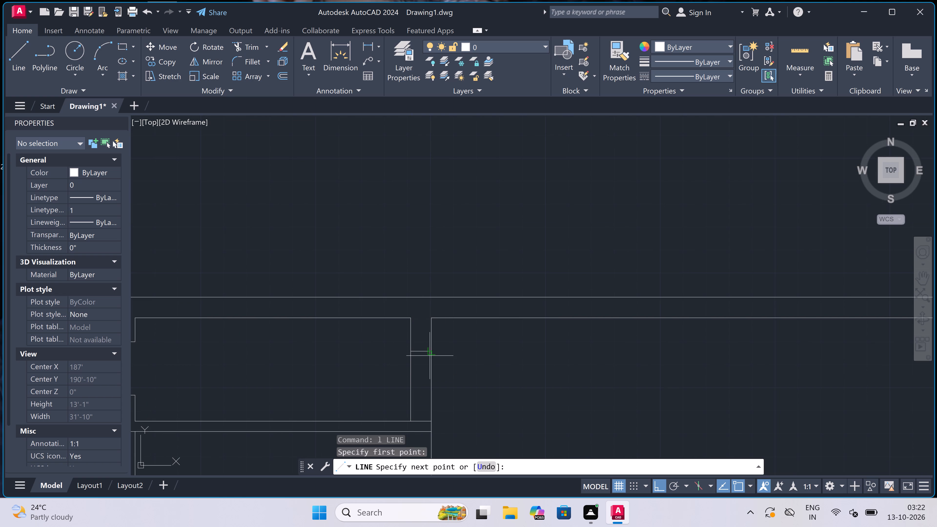
pyautogui.click(431, 353)
pyautogui.press('Escape')
# Trim both second-partition faces between the new jamb line and the cross partition to open the doorway.
pyautogui.write('tr')
pyautogui.press('space')
pyautogui.click(450, 374)
pyautogui.click(389, 372)
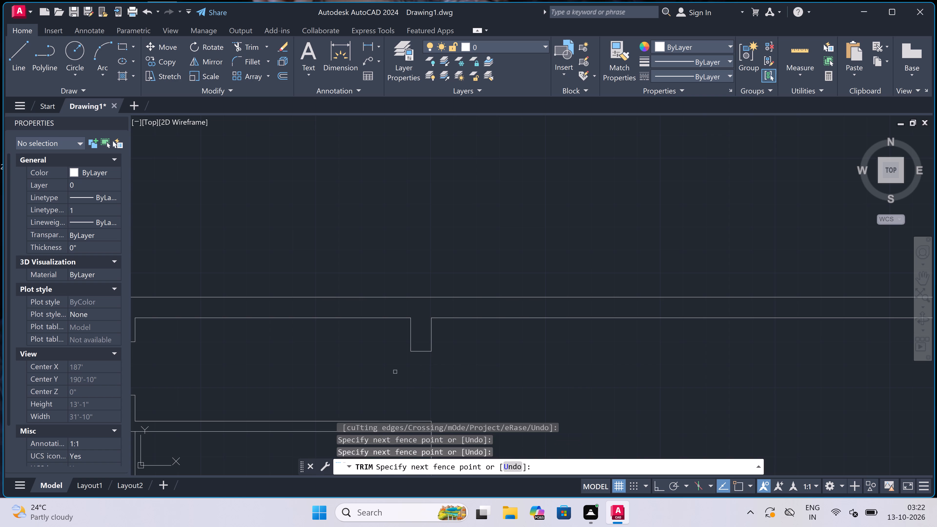
pyautogui.press('Escape')
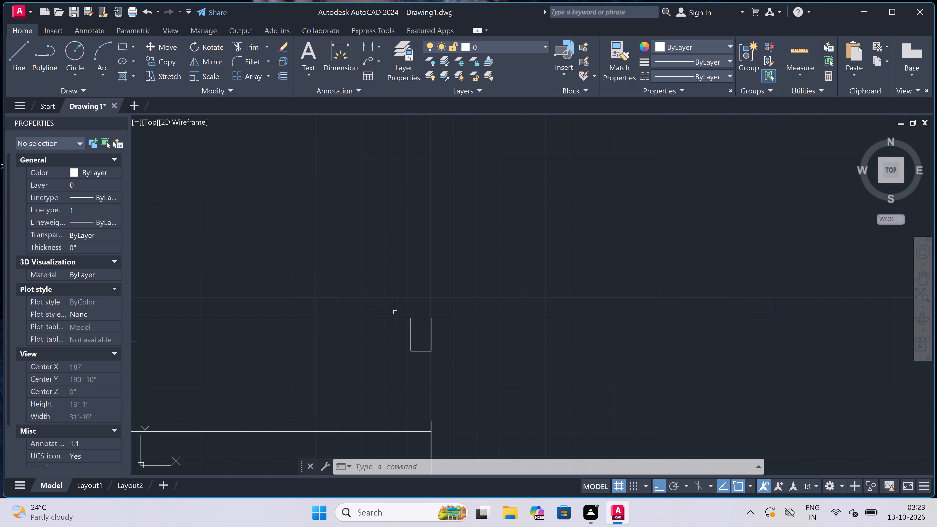
pyautogui.press('space')
pyautogui.press('Escape')
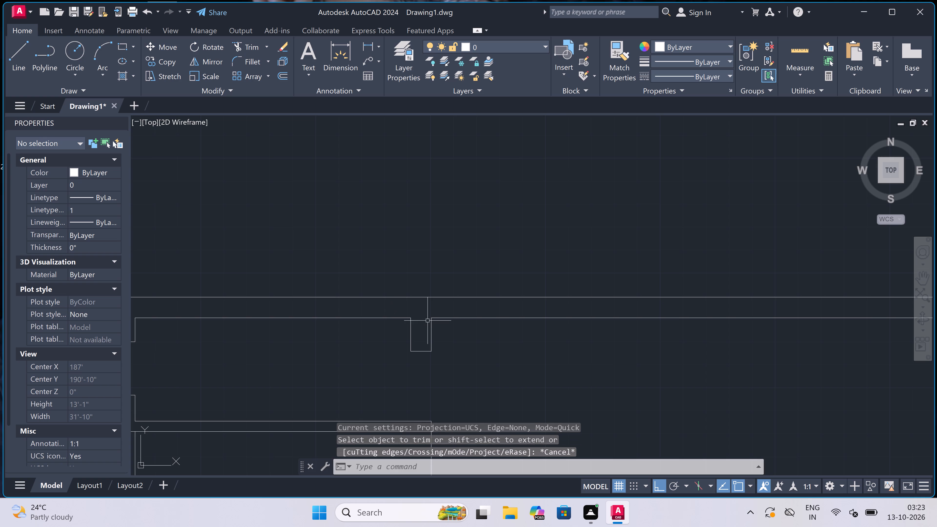
# From the second partition's right face, draw a projection outline across the top wall: 2' up, 11' right, and back down to 2' below the wall.
pyautogui.press('l')
pyautogui.press('space')
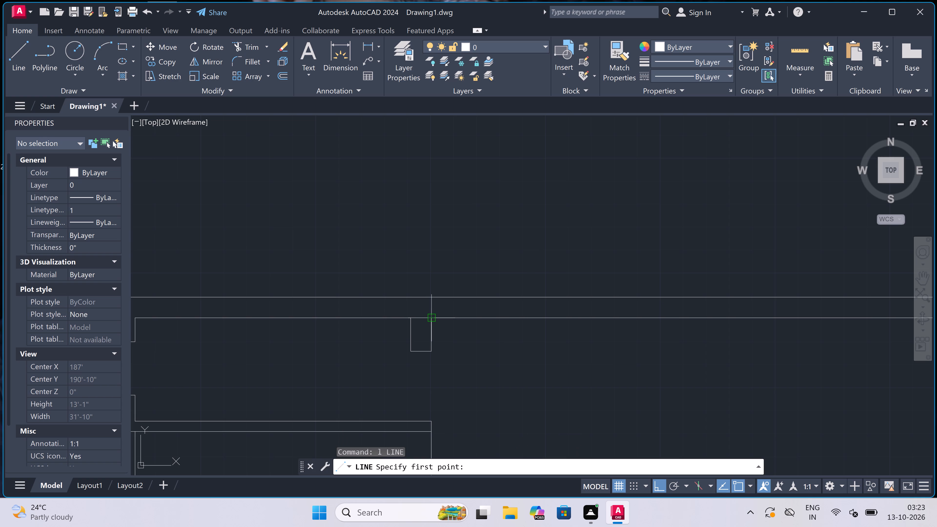
pyautogui.click(428, 316)
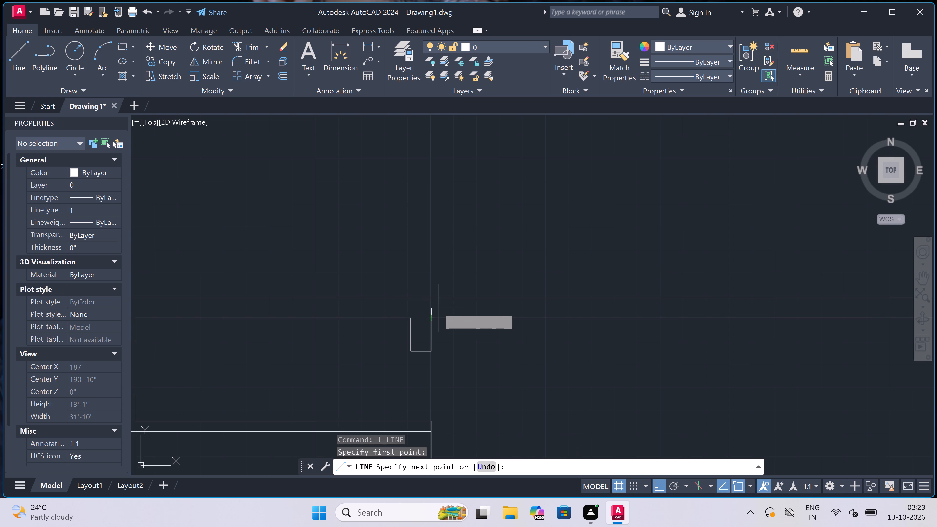
pyautogui.click(435, 299)
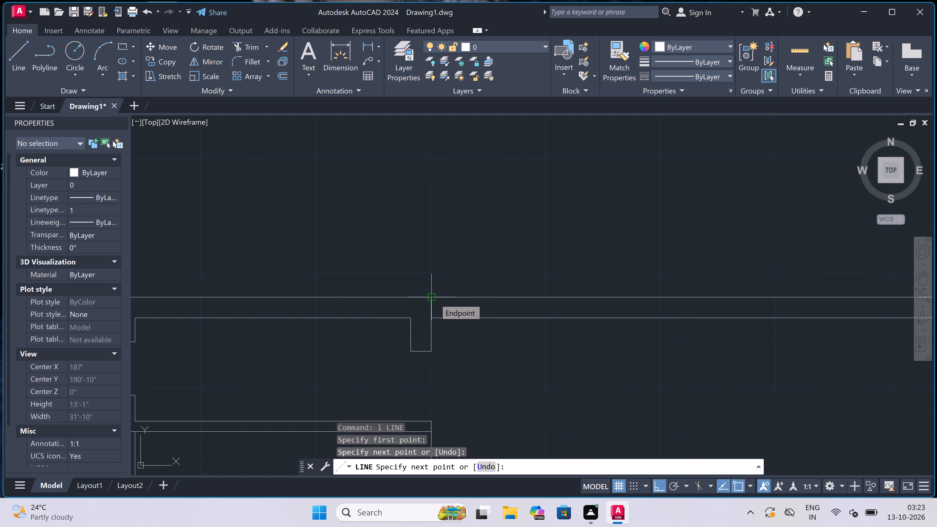
pyautogui.write("2'")
pyautogui.press('space')
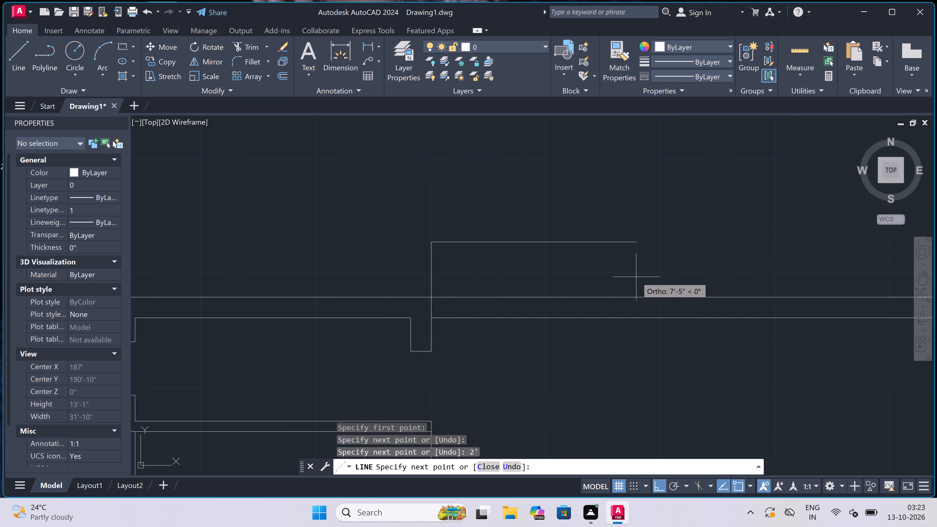
pyautogui.write("11'")
pyautogui.press('space')
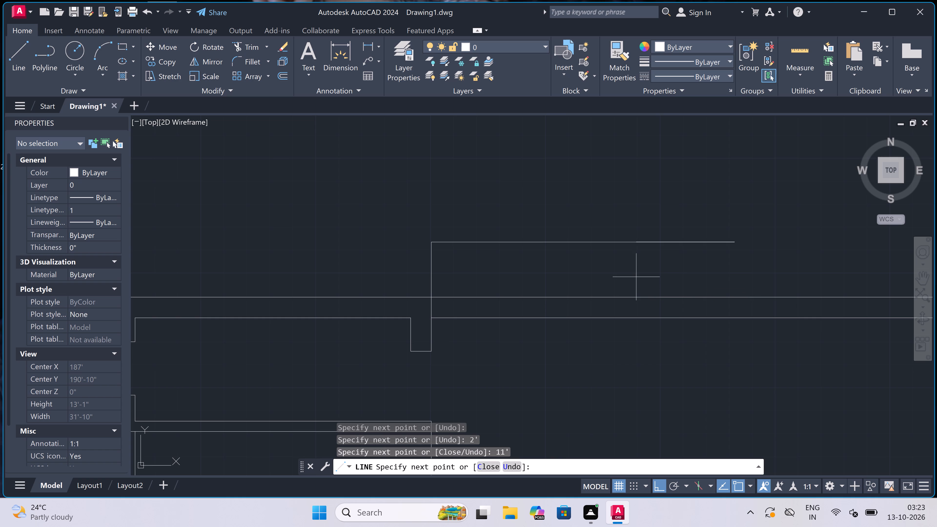
pyautogui.click(734, 299)
pyautogui.click(734, 321)
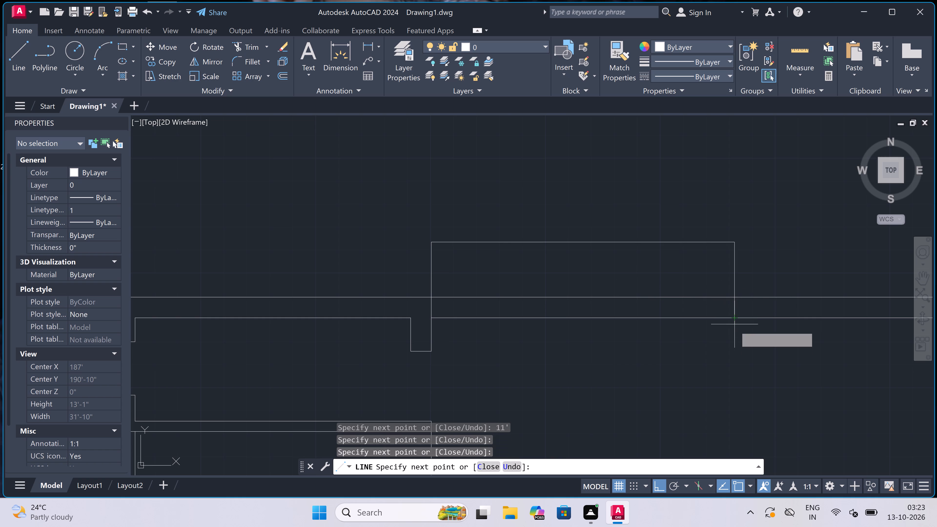
pyautogui.write("2'")
pyautogui.press('space')
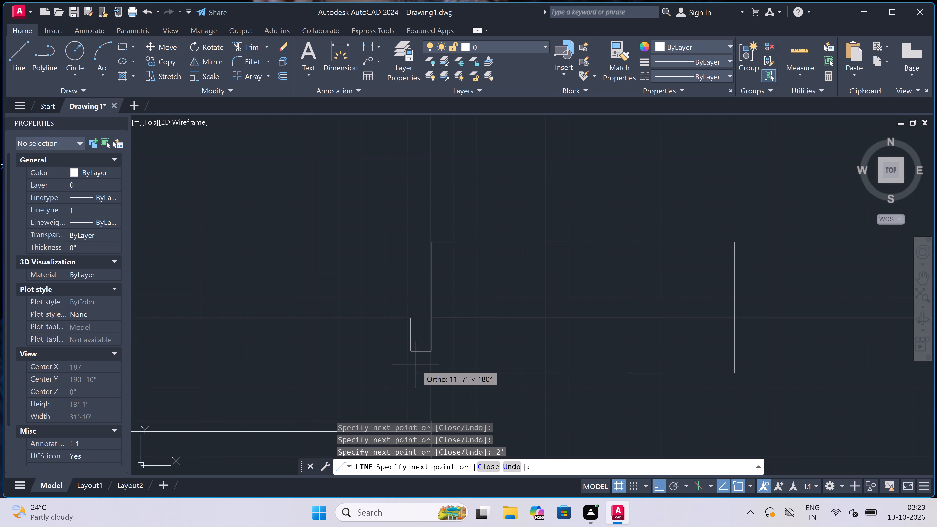
pyautogui.press('Escape')
# Outline a longer partition stub: 2' down from the top wall's inner line, across to the left face and up to the jamb.
pyautogui.press('space')
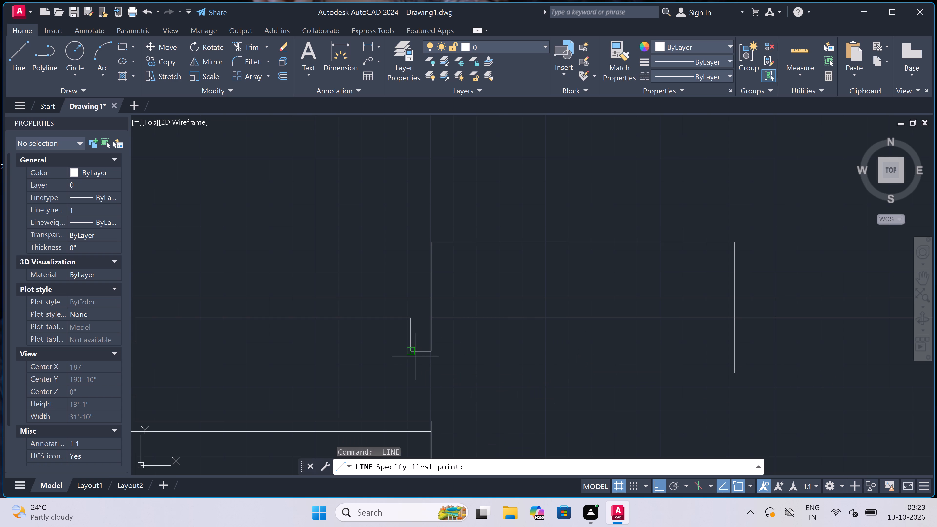
pyautogui.click(431, 315)
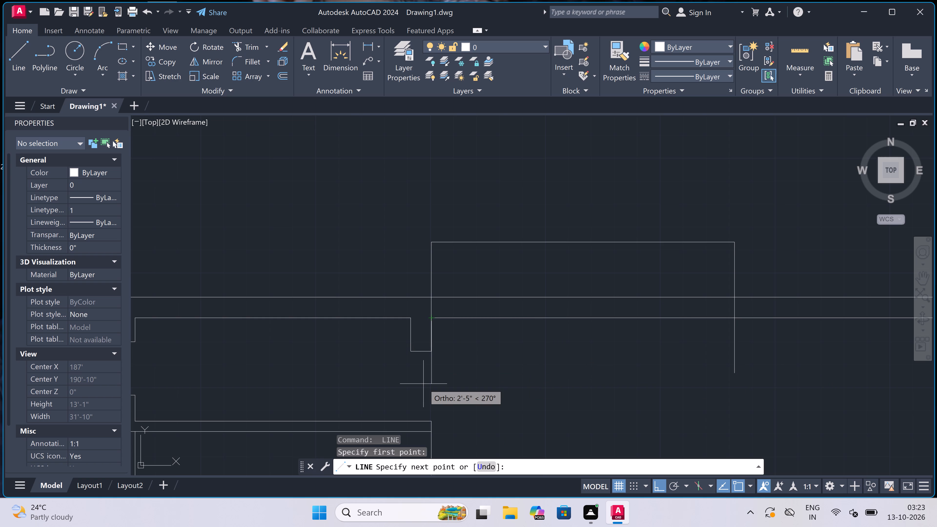
pyautogui.write("2'")
pyautogui.press('space')
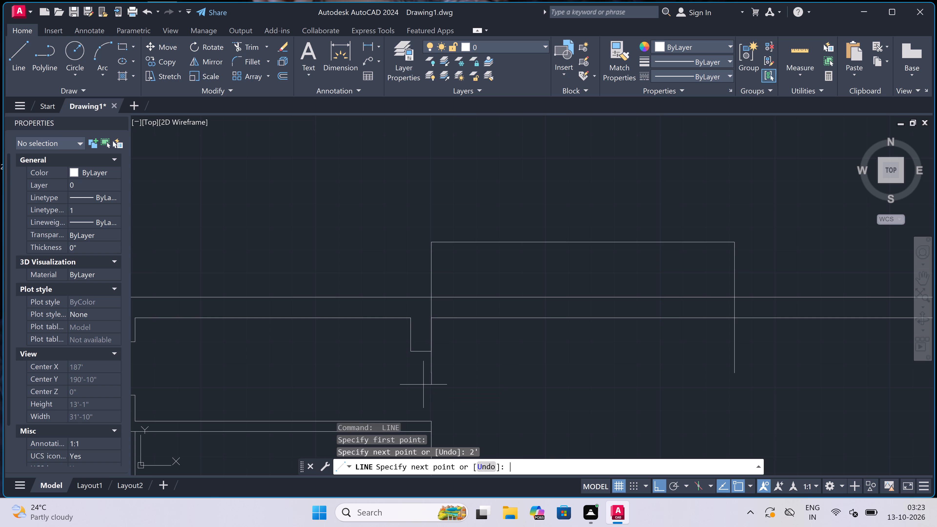
pyautogui.scroll(2, 410, 359)
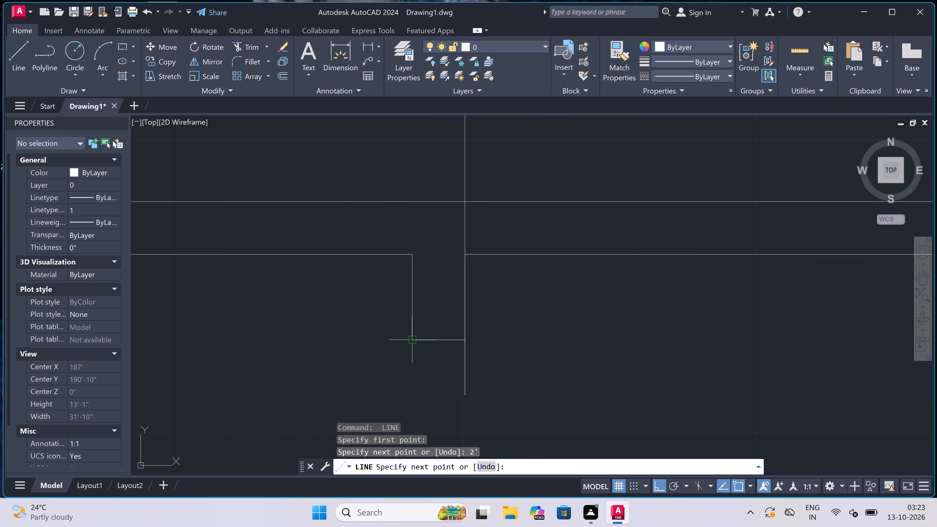
pyautogui.click(411, 395)
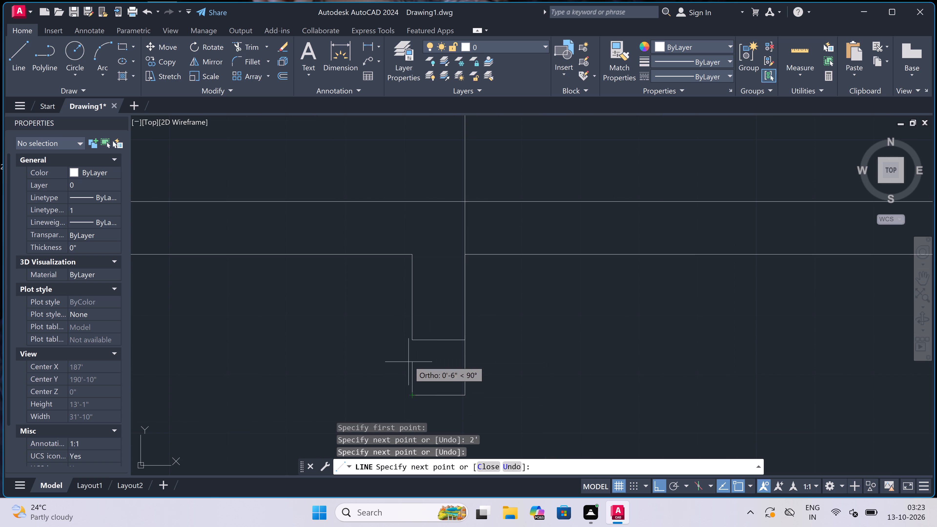
pyautogui.click(413, 342)
pyautogui.press('Escape')
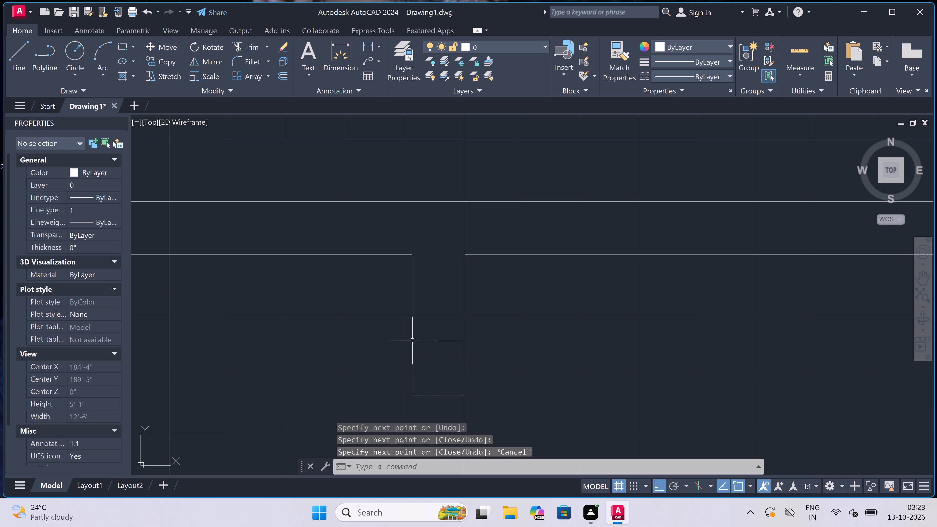
# Trim away the old jamb line inside the lengthened partition stub.
pyautogui.press('t')
pyautogui.press('r')
pyautogui.press('space')
pyautogui.doubleClick(451, 370)
pyautogui.click(453, 296)
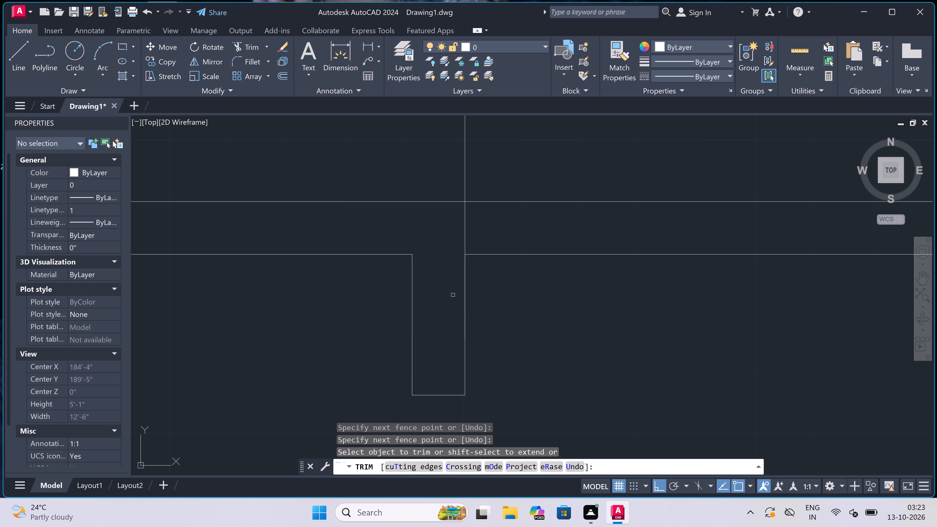
# Trim the projection outline's two vertical lines where they cross the top wall's thickness.
pyautogui.scroll(-1, 449, 254)
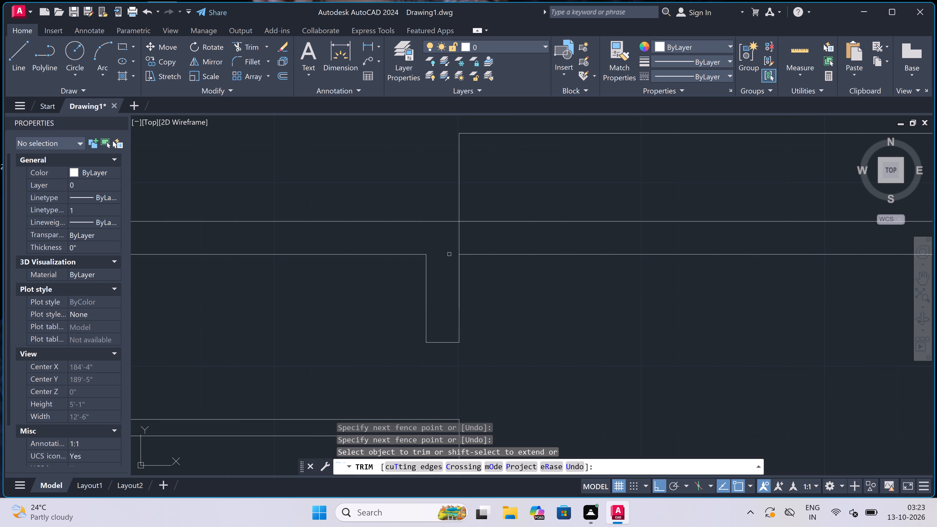
pyautogui.scroll(-1, 449, 253)
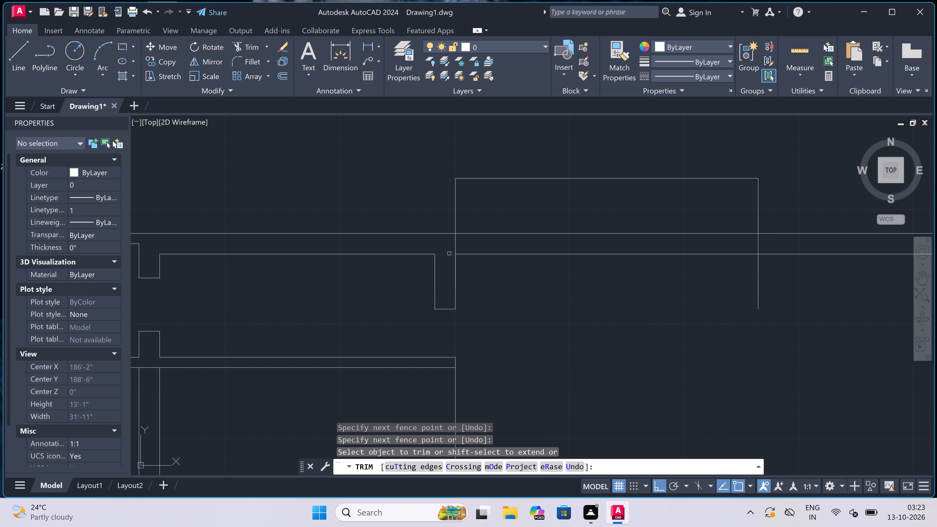
pyautogui.scroll(1, 451, 251)
pyautogui.click(451, 244)
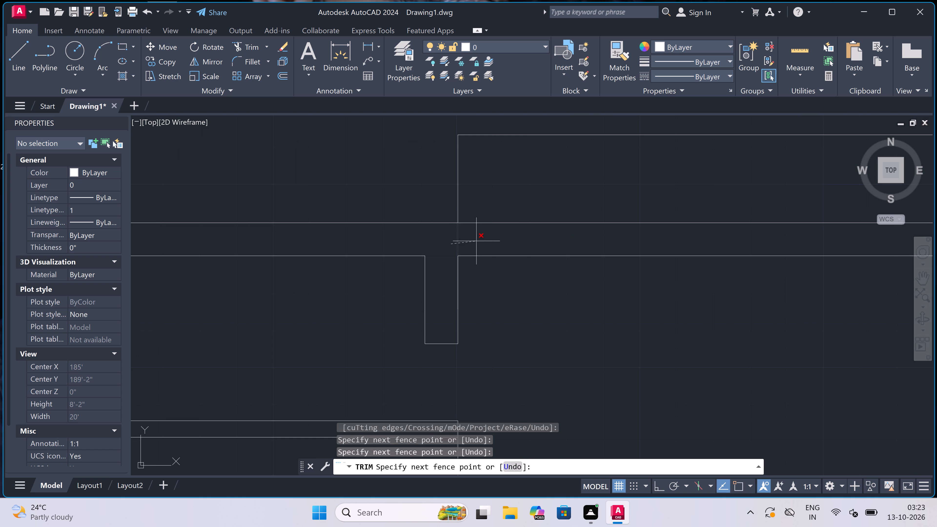
pyautogui.click(476, 241)
pyautogui.scroll(-2, 476, 241)
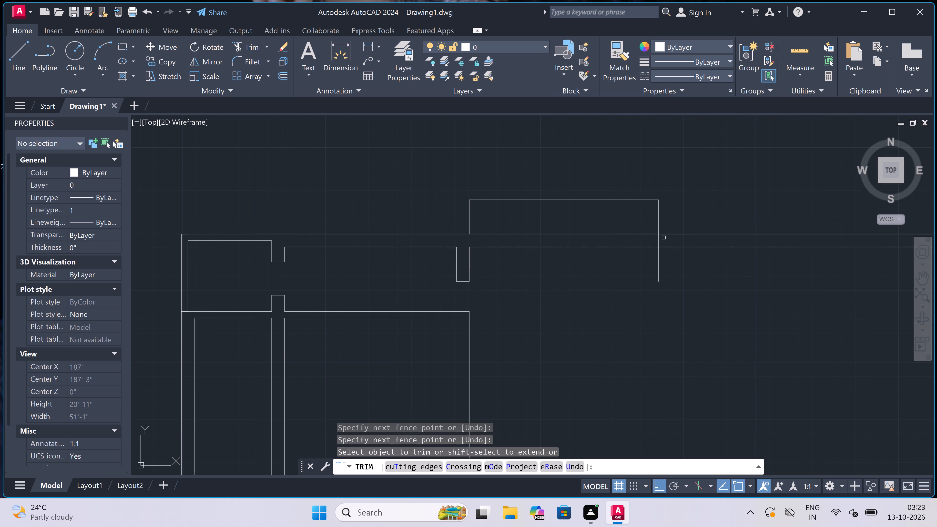
pyautogui.scroll(1, 664, 237)
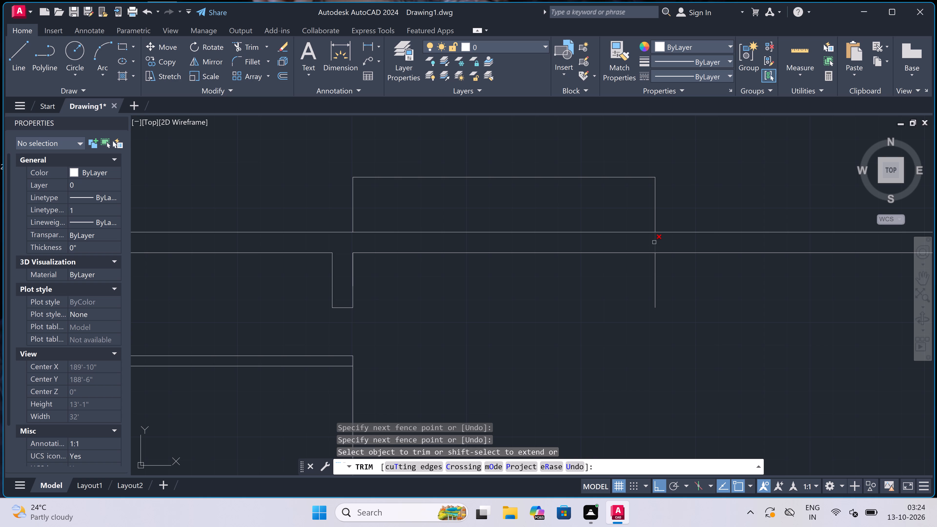
pyautogui.click(654, 242)
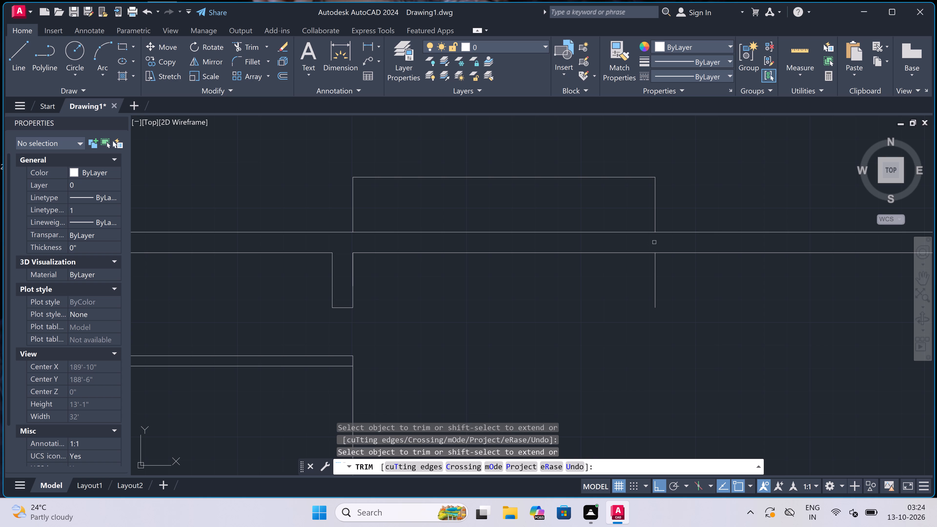
pyautogui.press('Escape')
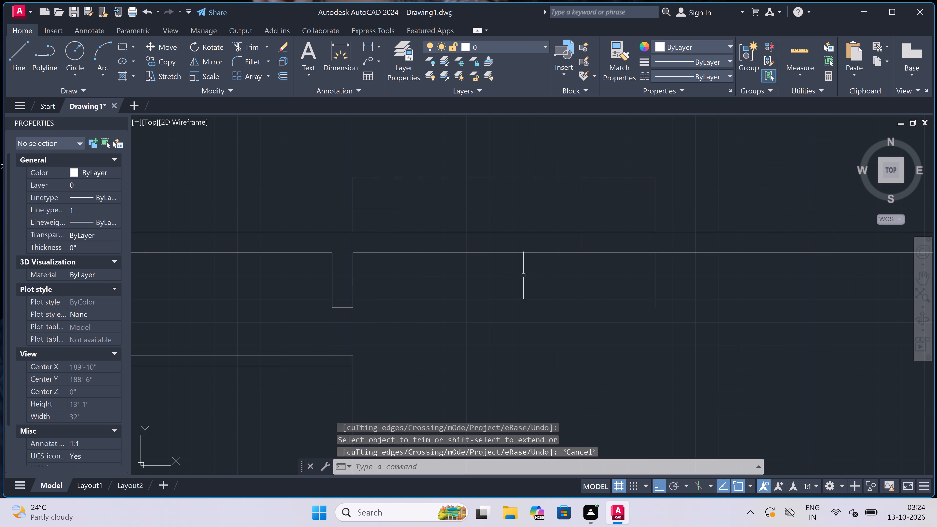
# Draw a horizontal line from the stub's bottom right corner to the lower end of the projection's right vertical.
pyautogui.press('l')
pyautogui.press('space')
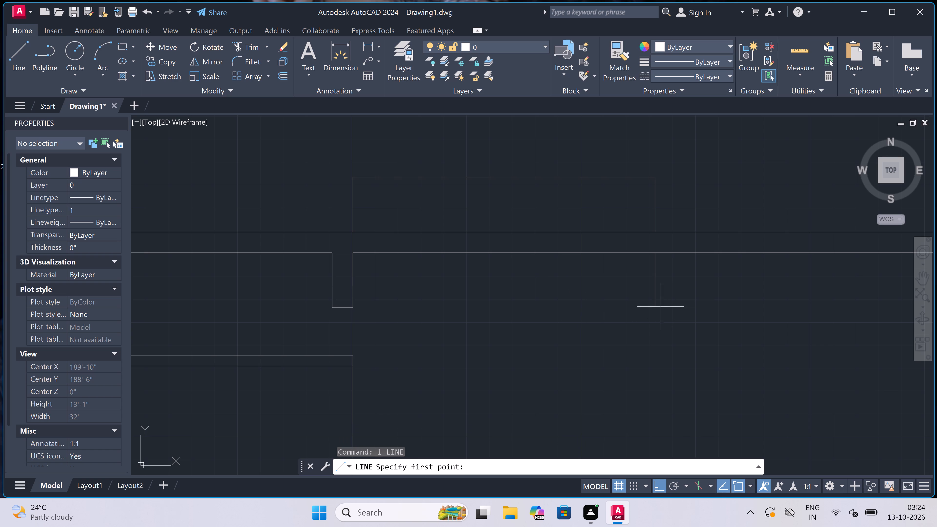
pyautogui.click(352, 308)
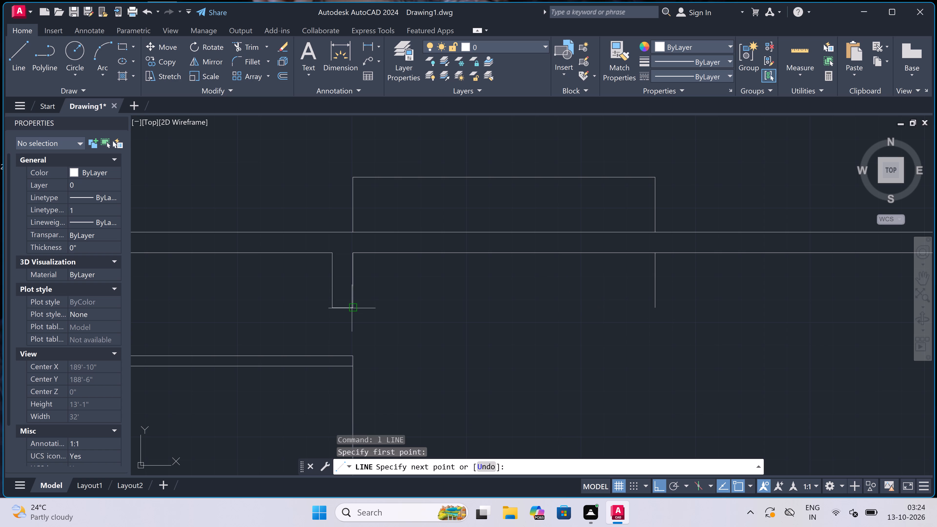
pyautogui.click(656, 303)
pyautogui.click(657, 304)
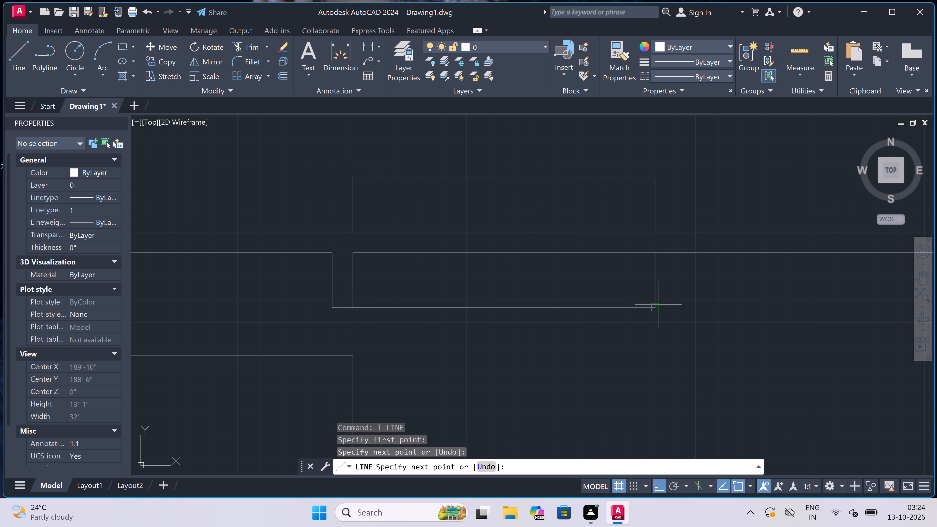
pyautogui.press('Escape')
# Outline the projection's outer face: 9" out from the lower right corner, up to 9" beyond the inner top line, across, and down to the wall.
pyautogui.press('space')
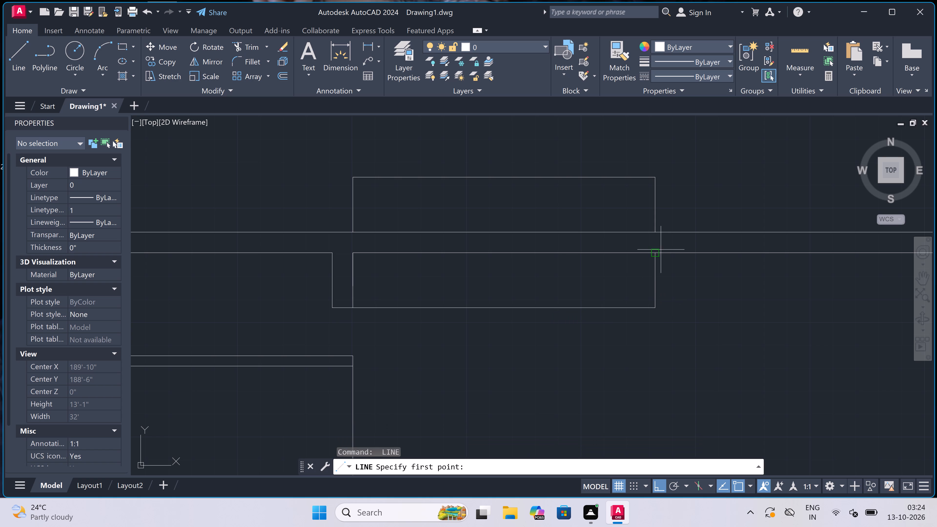
pyautogui.click(652, 304)
pyautogui.write('9"')
pyautogui.press('space')
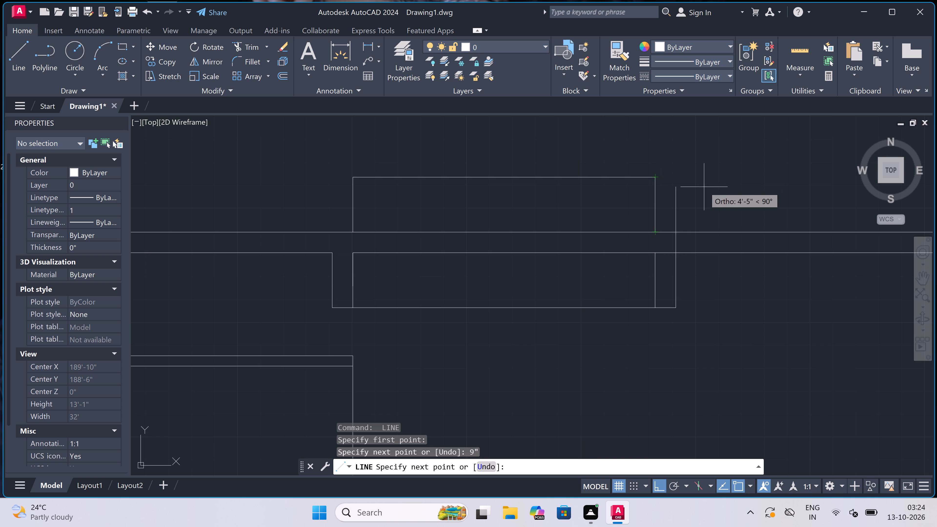
pyautogui.click(677, 177)
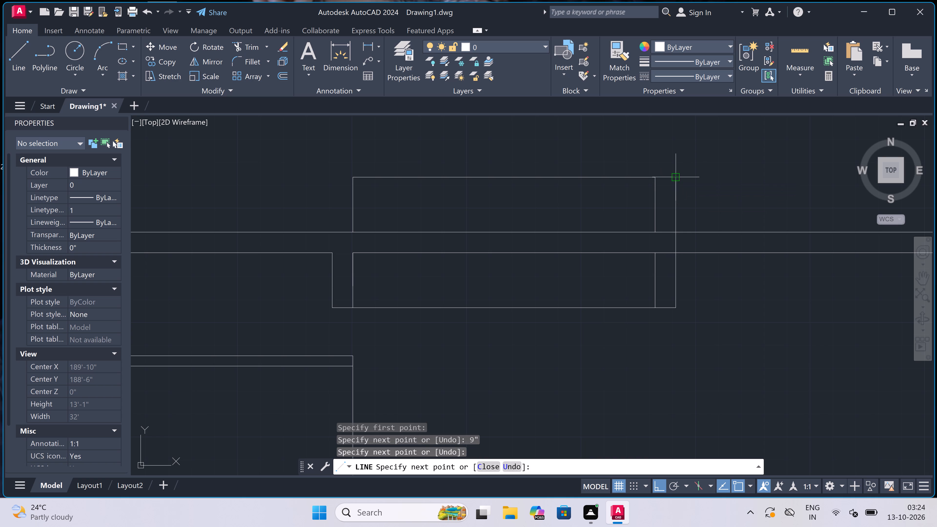
pyautogui.write('9"')
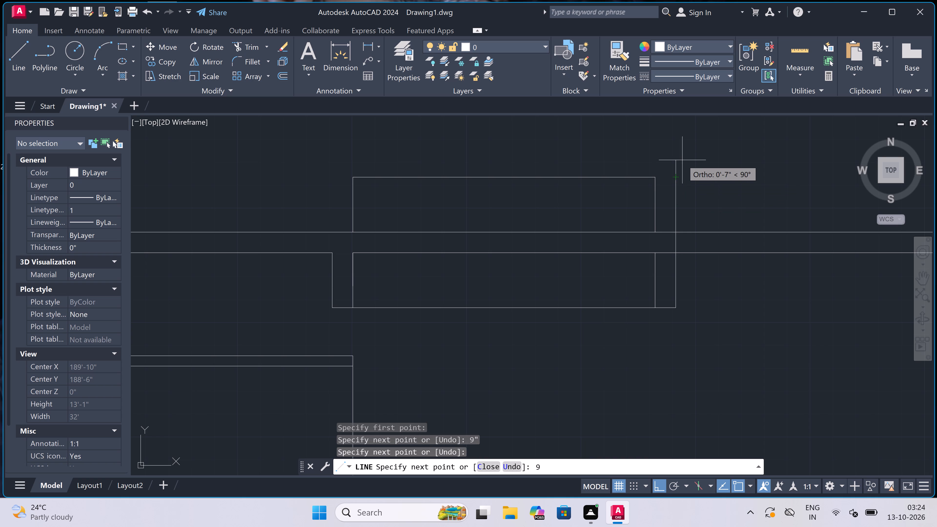
pyautogui.press('space')
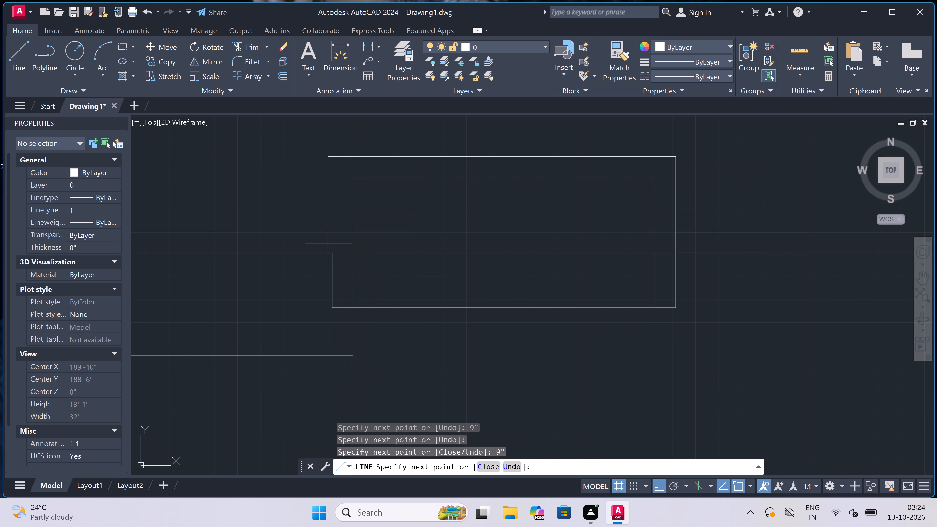
pyautogui.click(330, 156)
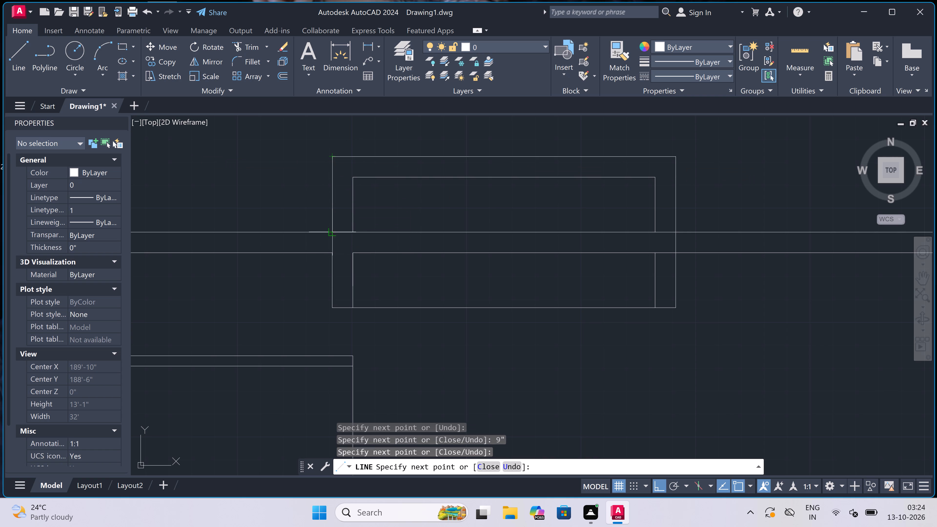
pyautogui.click(334, 233)
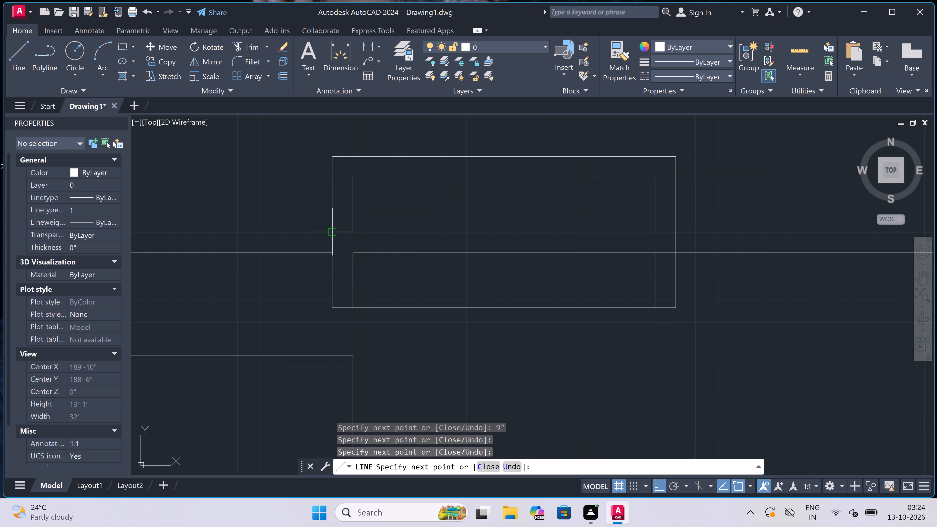
pyautogui.press('Escape')
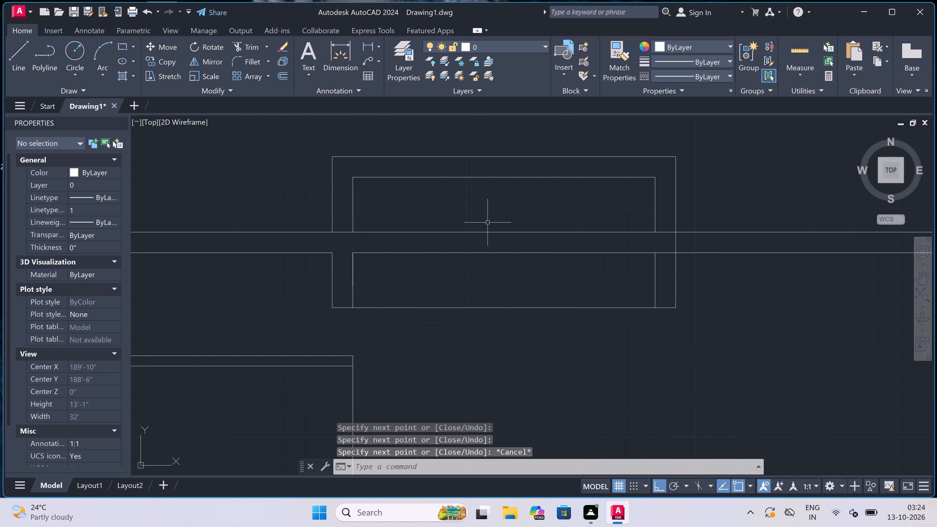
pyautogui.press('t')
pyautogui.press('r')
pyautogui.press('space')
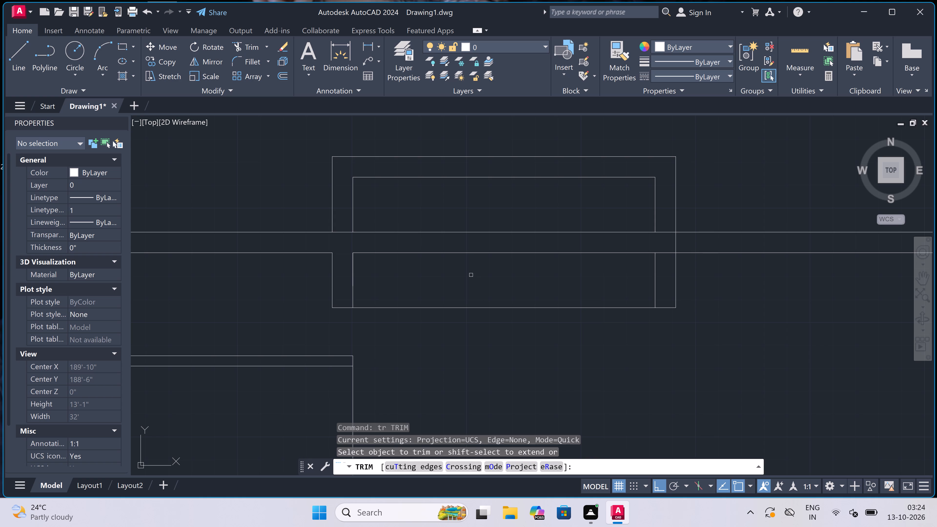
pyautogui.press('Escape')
# Extend the projection's two inner vertical lines down across the top wall's thickness.
pyautogui.press('e')
pyautogui.press('x')
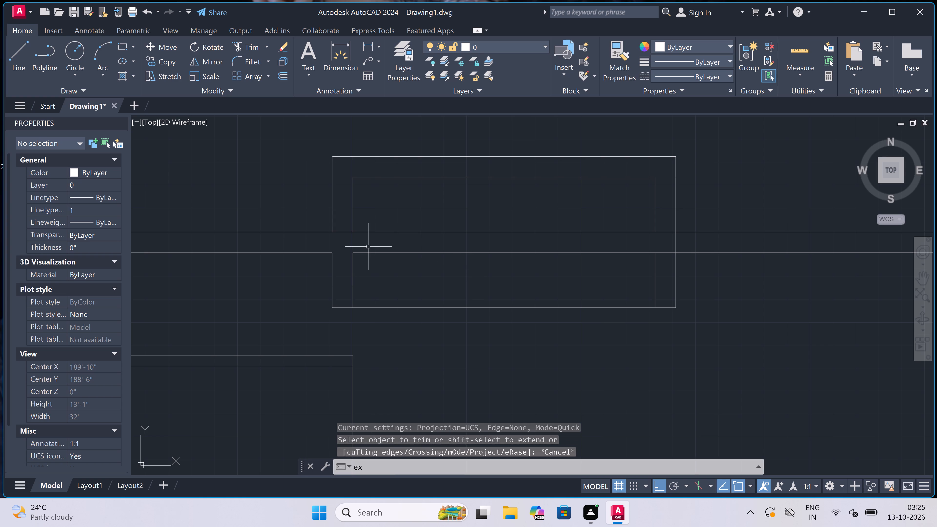
pyautogui.press('space')
pyautogui.click(342, 220)
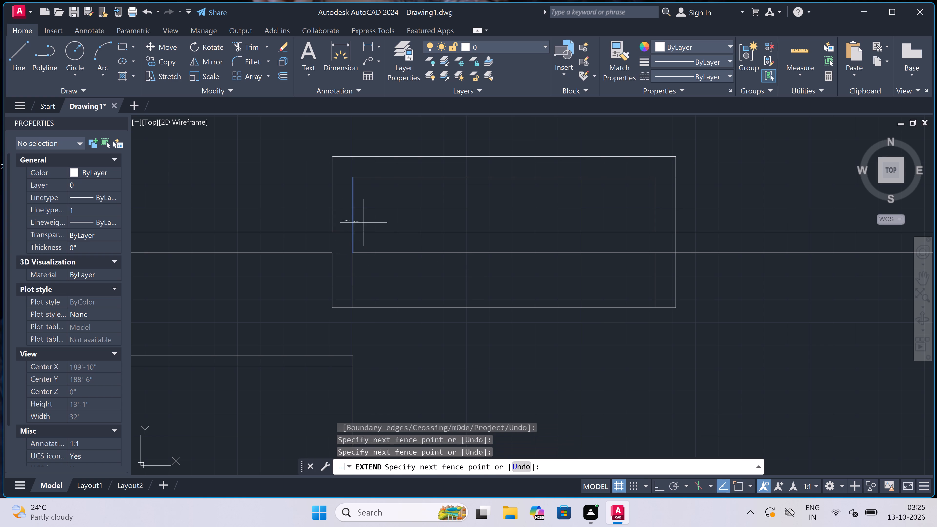
pyautogui.click(369, 223)
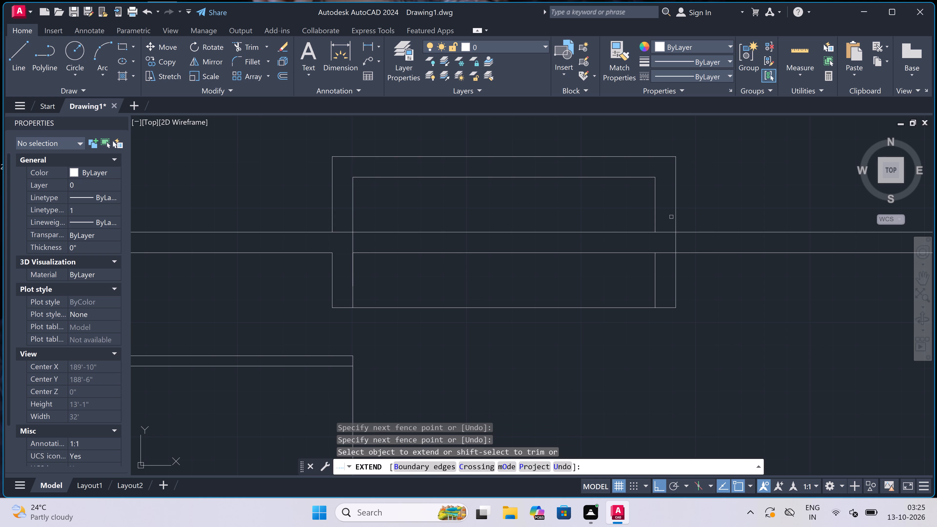
pyautogui.click(671, 217)
pyautogui.click(513, 254)
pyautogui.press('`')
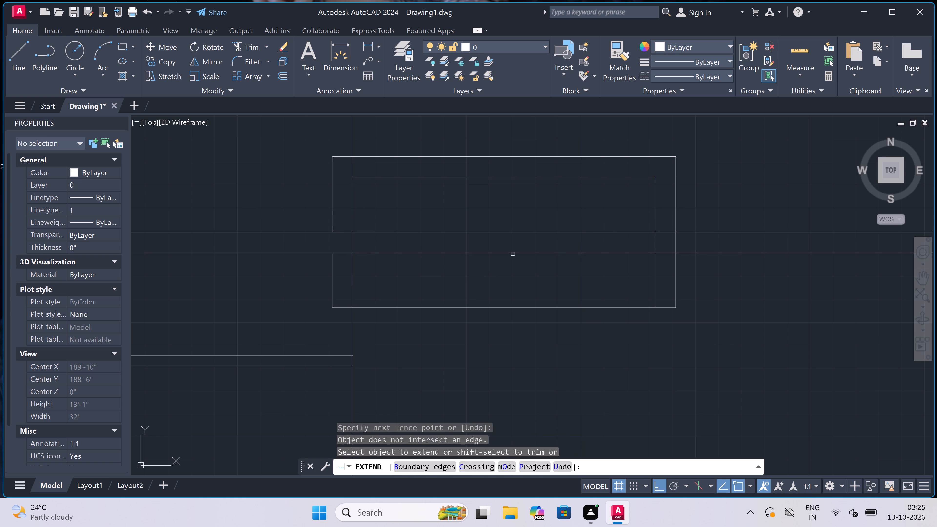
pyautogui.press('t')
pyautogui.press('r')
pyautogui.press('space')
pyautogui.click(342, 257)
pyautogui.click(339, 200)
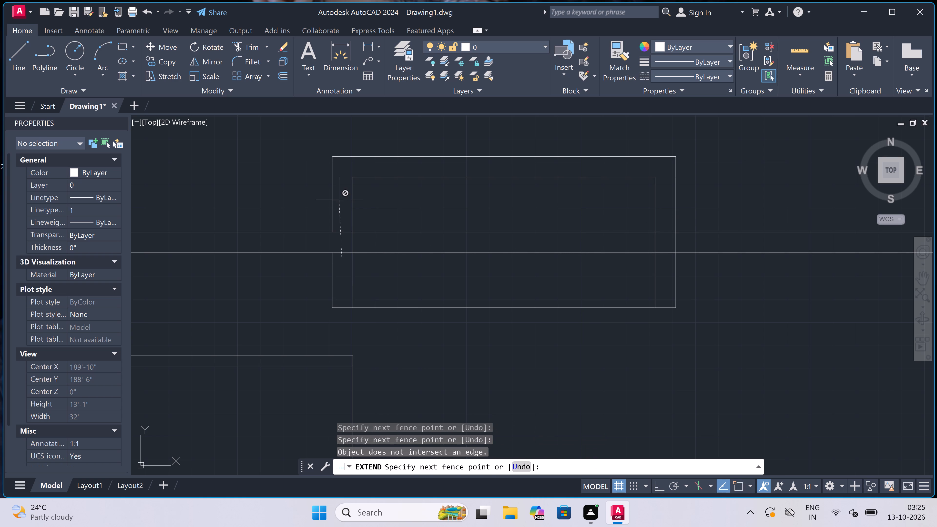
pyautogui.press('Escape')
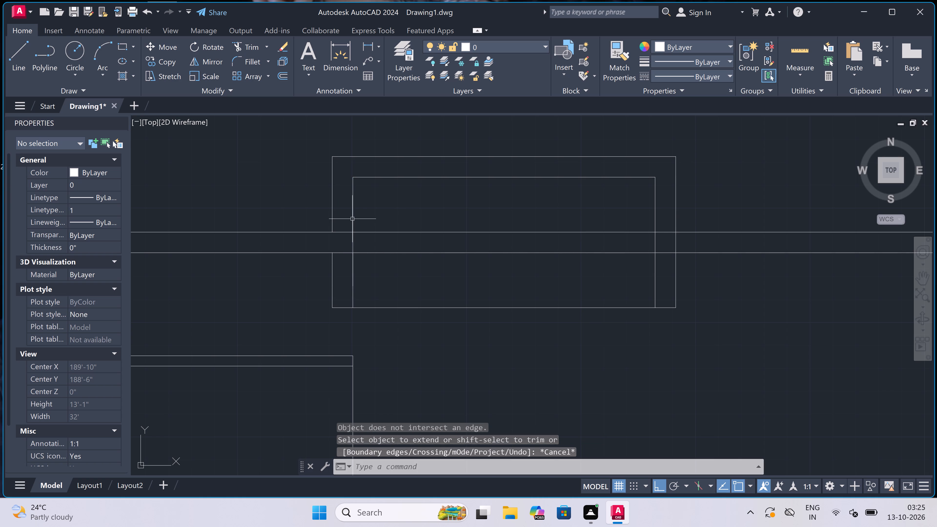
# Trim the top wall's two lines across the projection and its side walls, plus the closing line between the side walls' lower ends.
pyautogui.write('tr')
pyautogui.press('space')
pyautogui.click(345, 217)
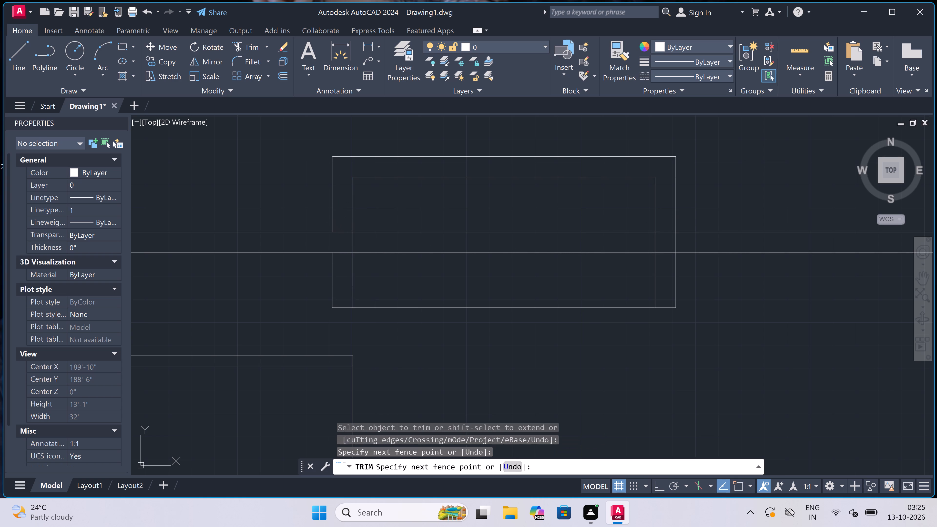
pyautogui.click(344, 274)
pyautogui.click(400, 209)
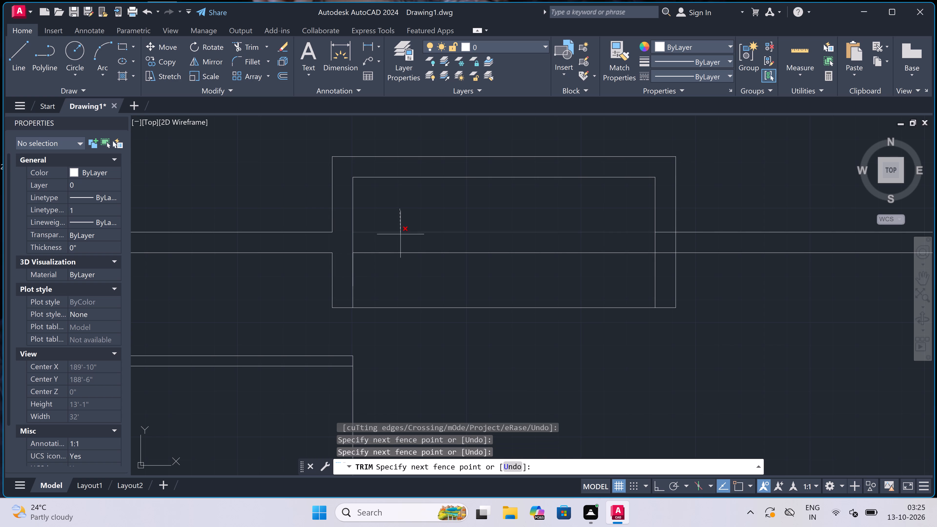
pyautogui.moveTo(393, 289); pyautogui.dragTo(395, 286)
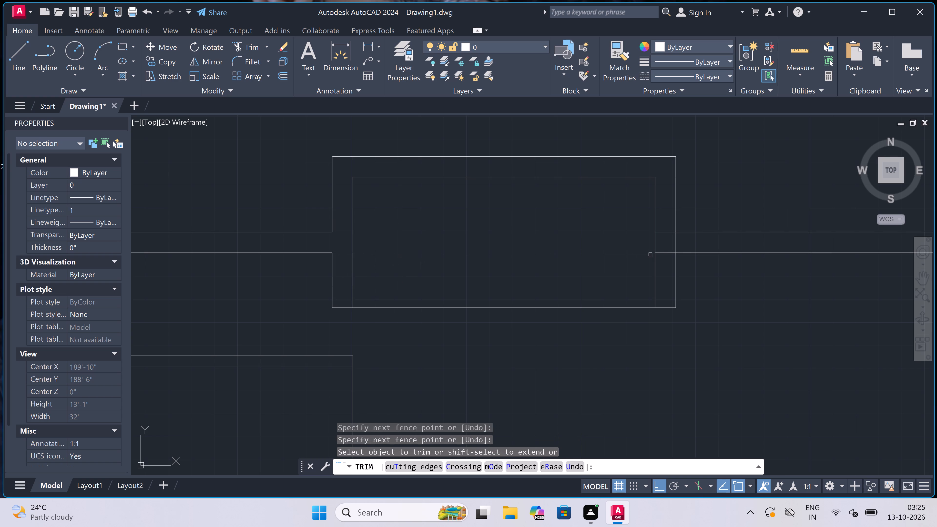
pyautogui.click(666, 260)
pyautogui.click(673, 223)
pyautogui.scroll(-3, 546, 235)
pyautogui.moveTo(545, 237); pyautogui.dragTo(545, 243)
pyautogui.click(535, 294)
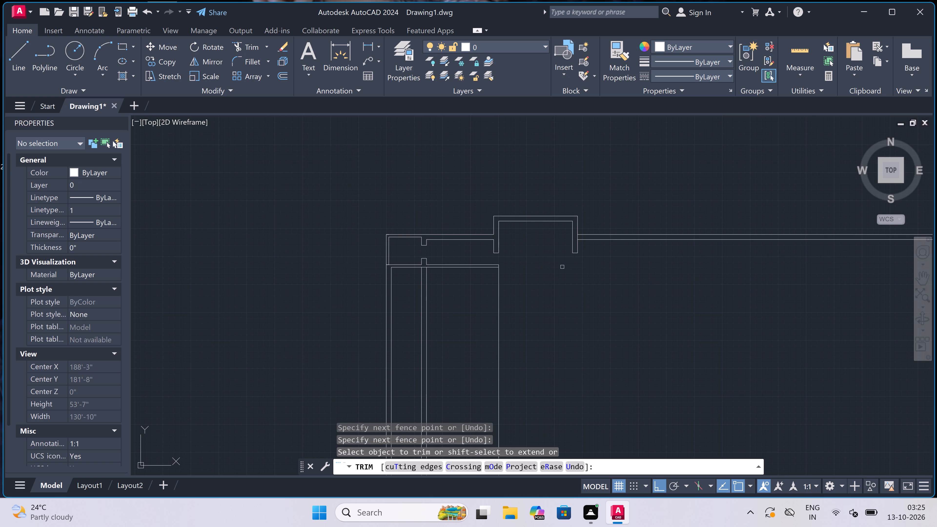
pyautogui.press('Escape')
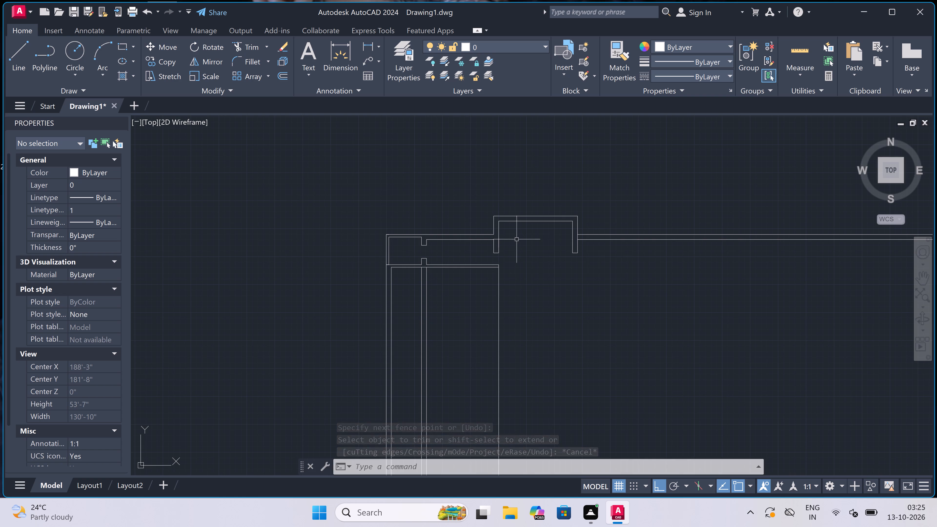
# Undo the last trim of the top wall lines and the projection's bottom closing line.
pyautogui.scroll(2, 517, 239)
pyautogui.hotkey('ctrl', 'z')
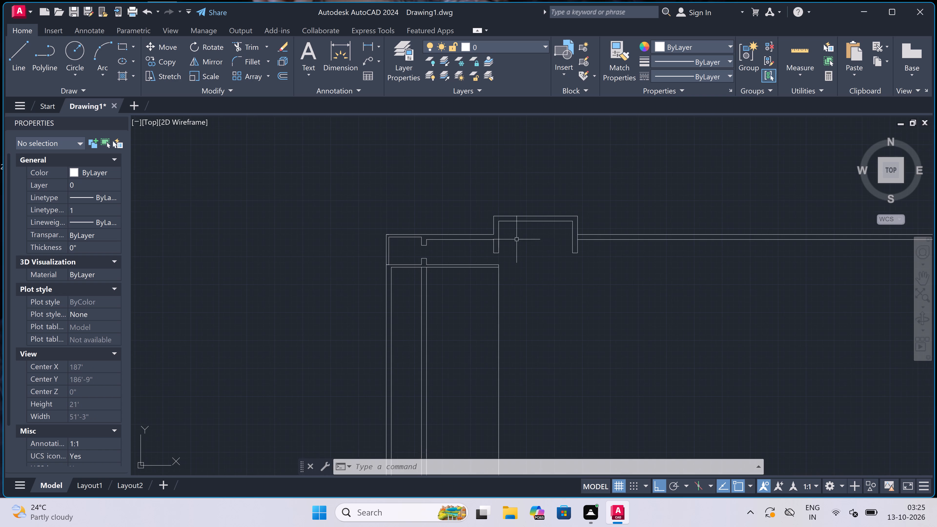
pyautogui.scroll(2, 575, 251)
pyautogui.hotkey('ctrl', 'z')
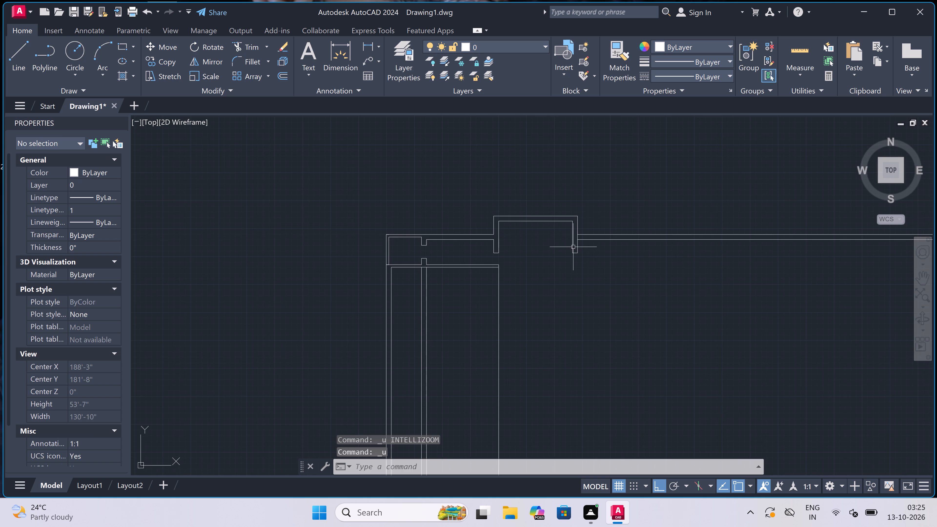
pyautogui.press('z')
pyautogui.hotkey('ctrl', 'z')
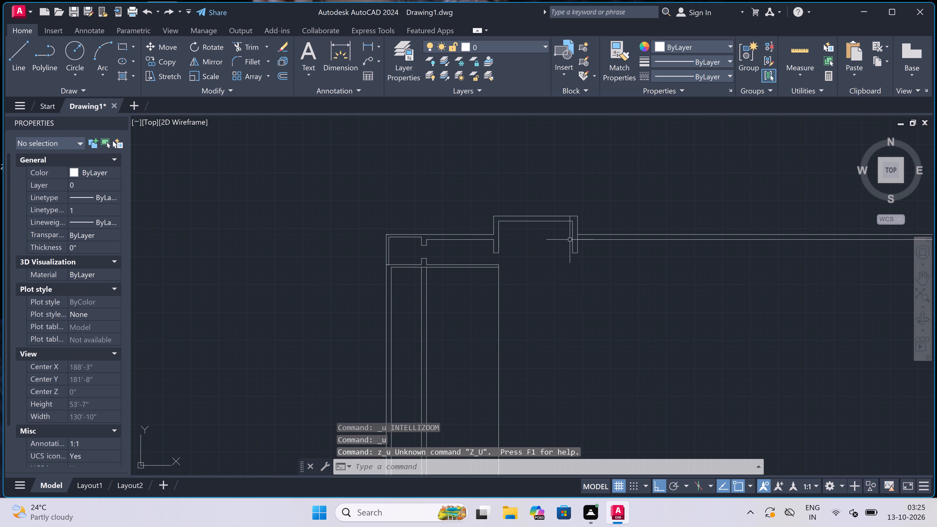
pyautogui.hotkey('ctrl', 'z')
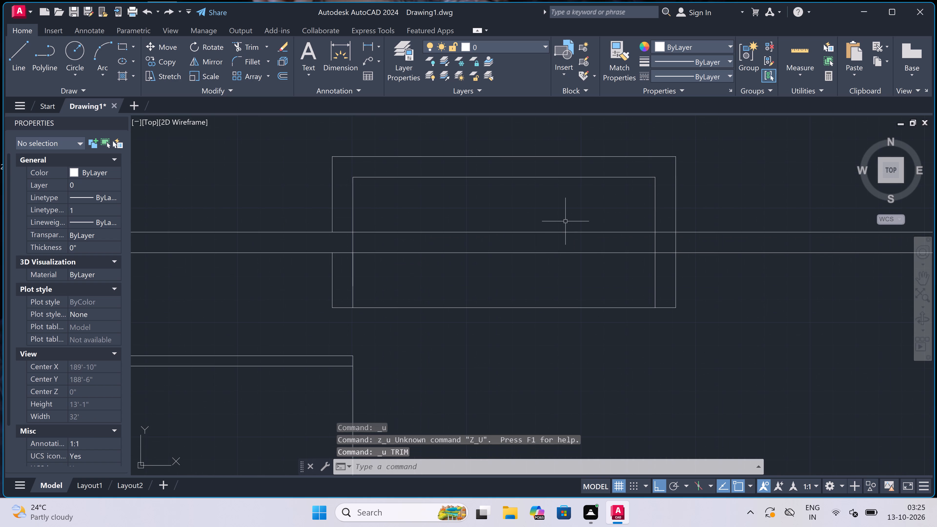
# Trim the top wall's two lines across the projection and its side walls, and the outer right vertical within the wall thickness, keeping the bottom line.
pyautogui.press('t')
pyautogui.press('r')
pyautogui.press('space')
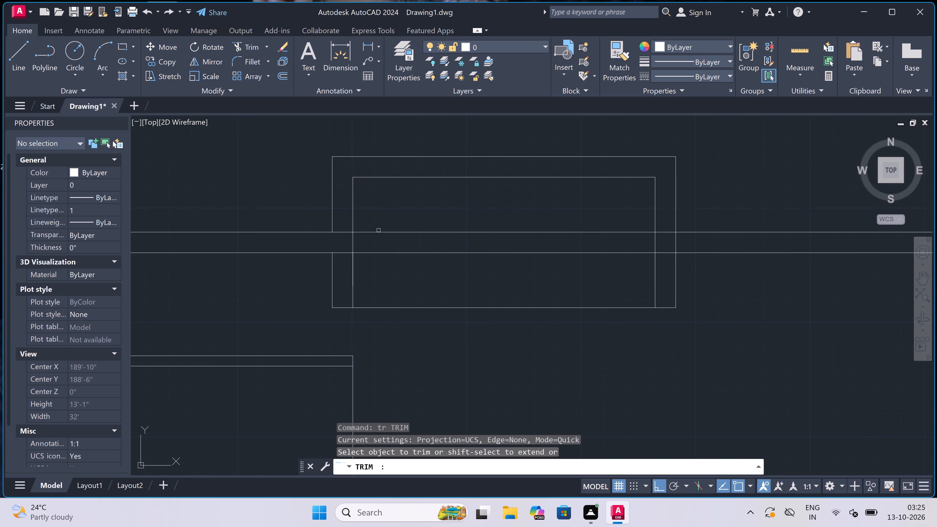
pyautogui.click(342, 219)
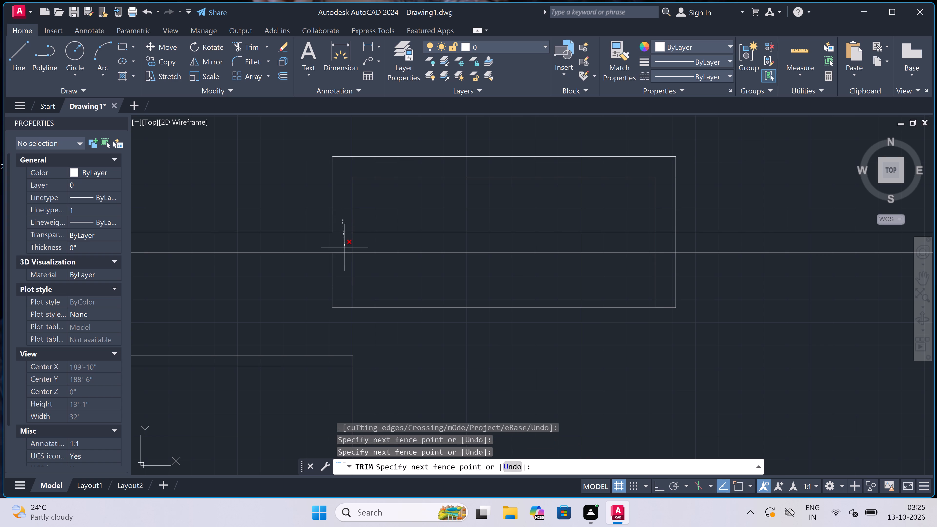
pyautogui.moveTo(343, 257); pyautogui.dragTo(345, 257)
pyautogui.click(460, 218)
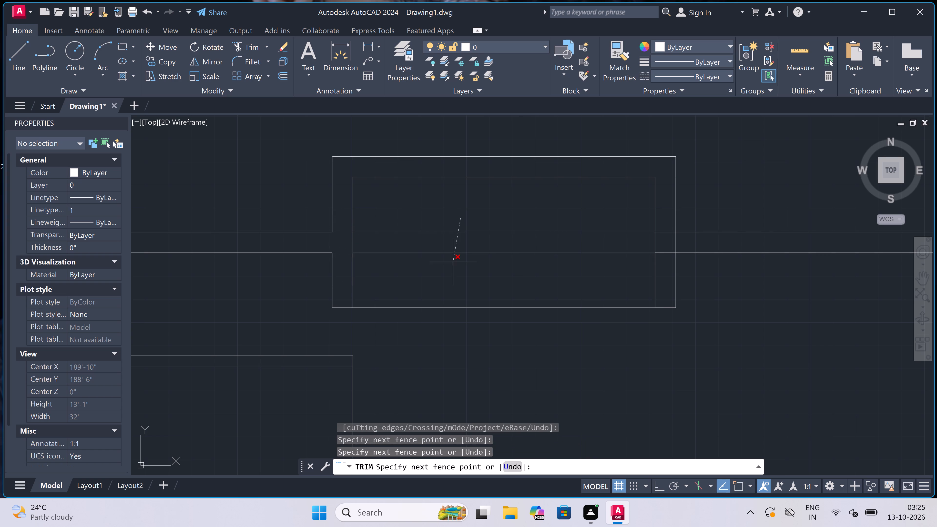
pyautogui.click(453, 262)
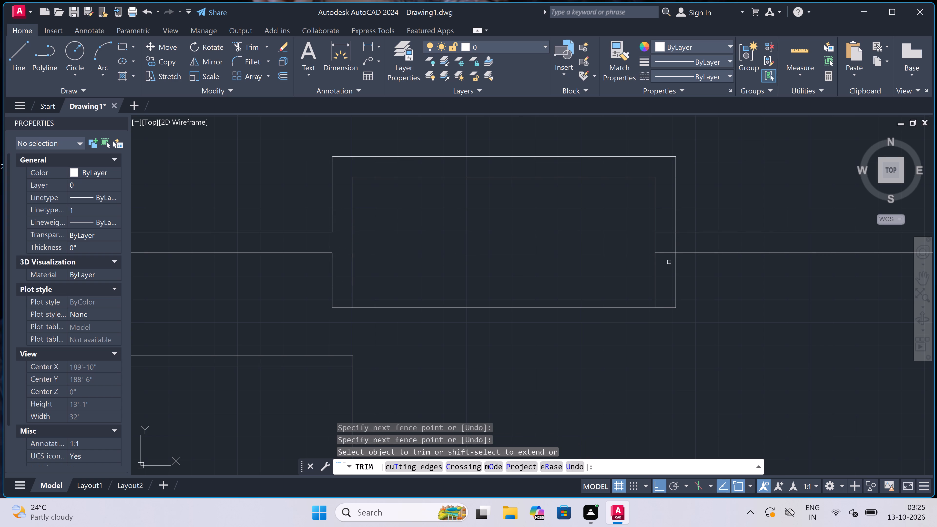
pyautogui.click(669, 262)
pyautogui.click(664, 235)
pyautogui.click(664, 236)
pyautogui.click(666, 224)
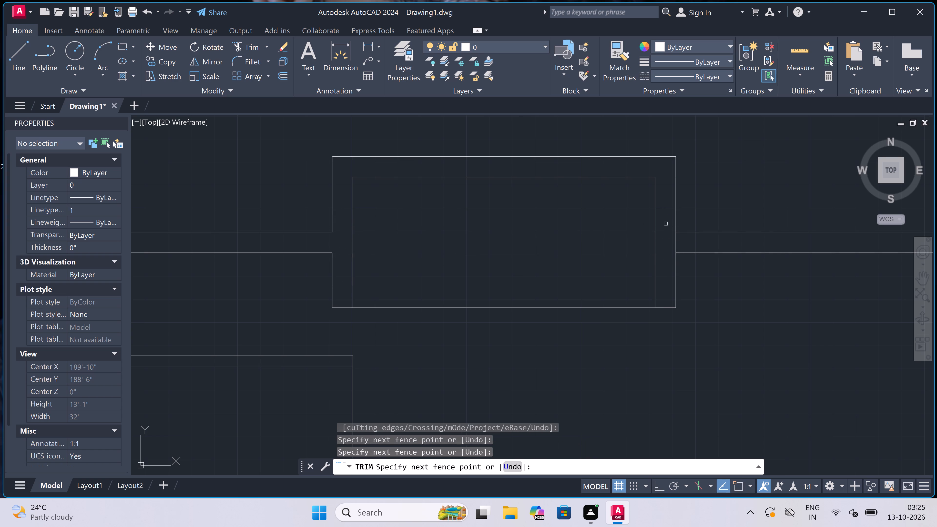
pyautogui.click(667, 243)
pyautogui.click(681, 242)
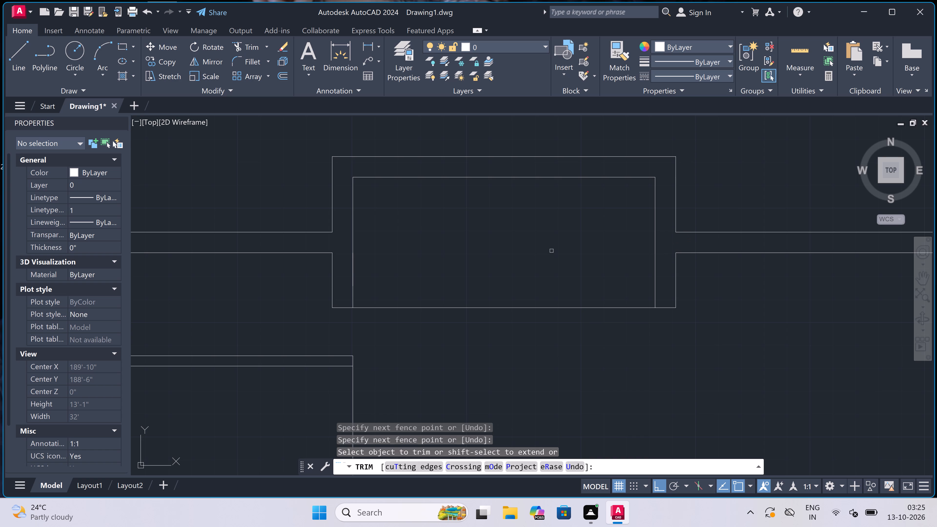
pyautogui.press('Escape')
# Offset the projection's bottom closing line 9" upward, into the projection.
pyautogui.press('o')
pyautogui.press('space')
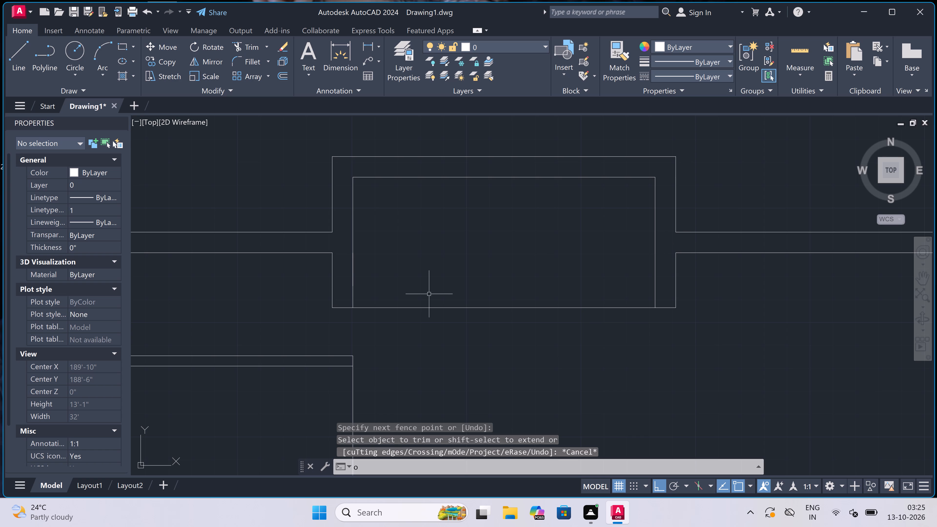
pyautogui.click(424, 304)
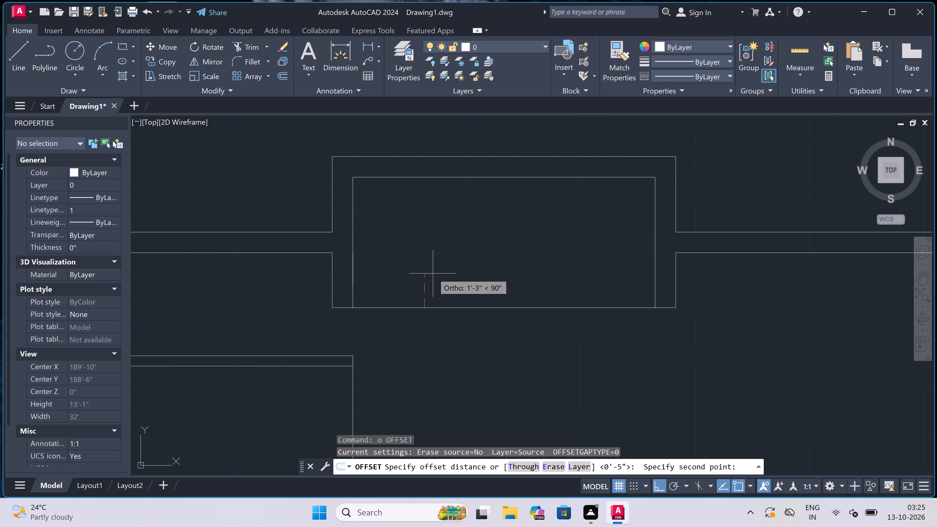
pyautogui.write('9"')
pyautogui.press('space')
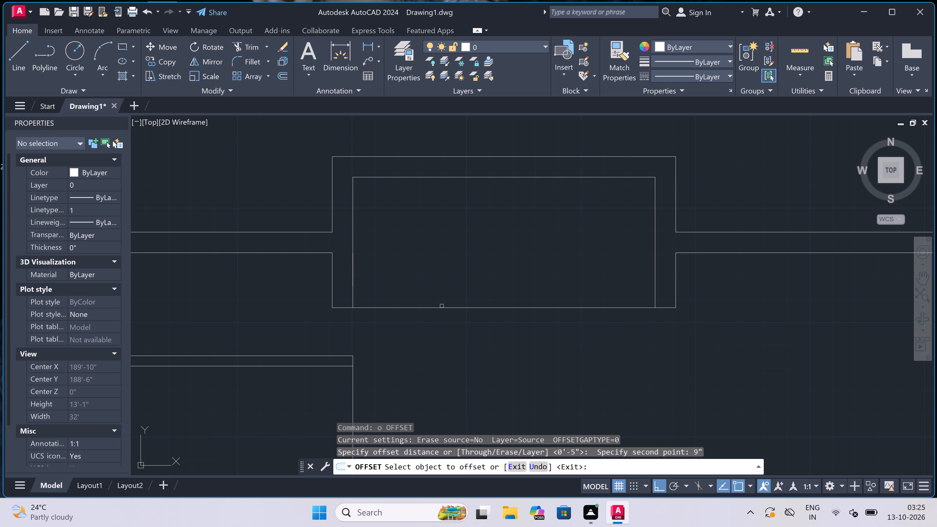
pyautogui.moveTo(441, 309); pyautogui.dragTo(441, 304)
pyautogui.click(443, 275)
pyautogui.press('Escape')
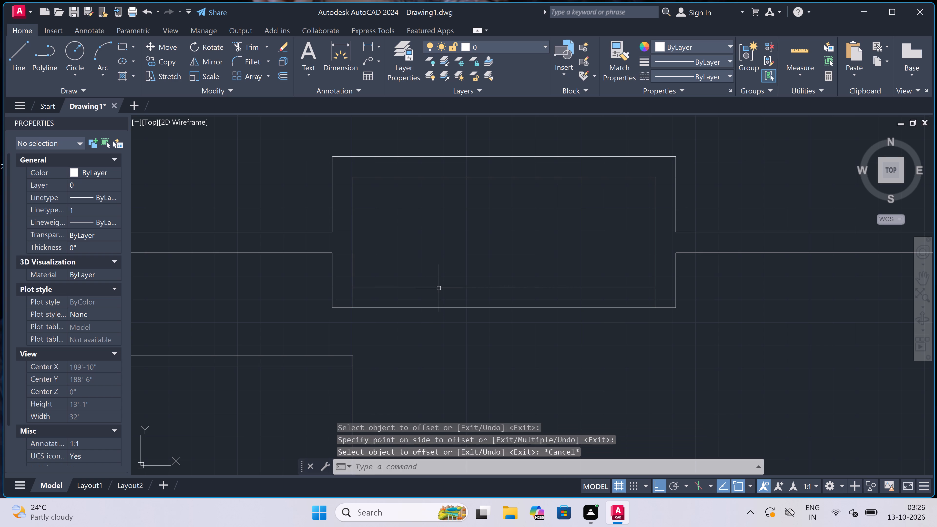
# Draw two short vertical jamb lines across the projection's 9" bottom wall, one near each end.
pyautogui.press('l')
pyautogui.press('space')
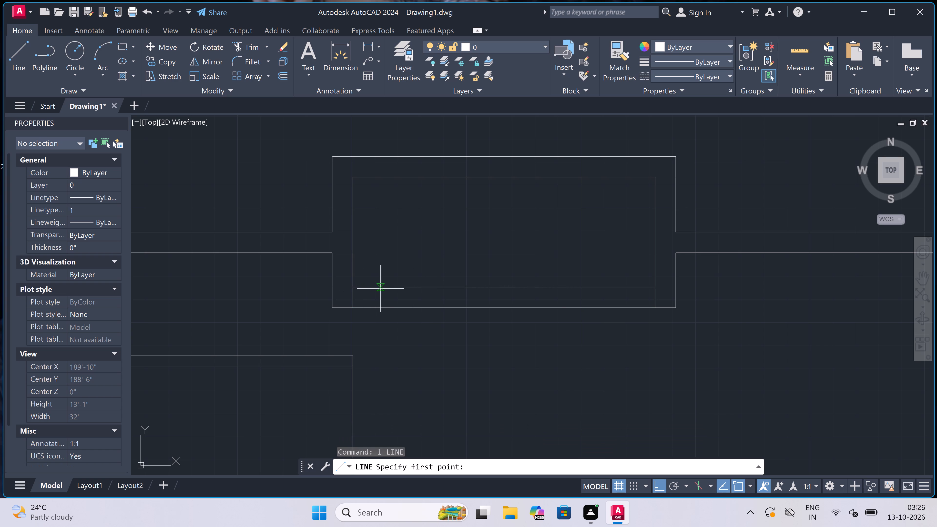
pyautogui.click(391, 291)
pyautogui.click(391, 308)
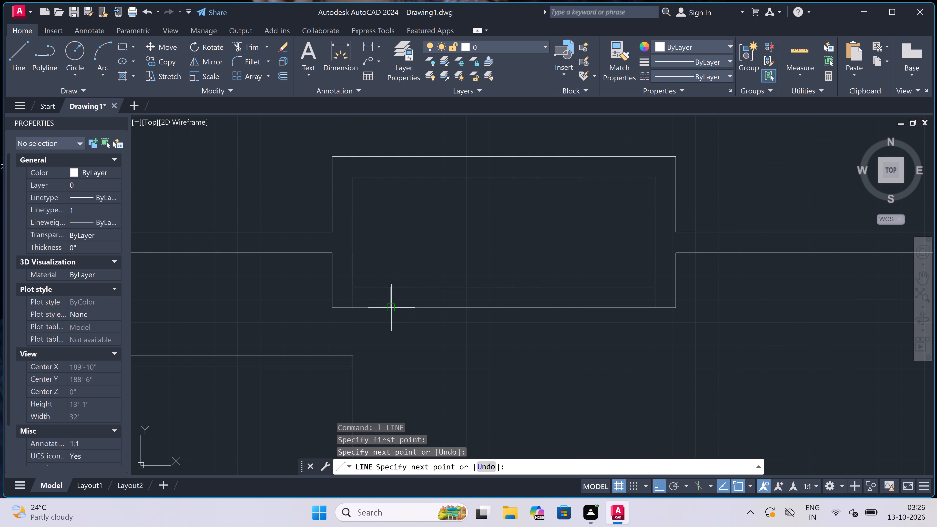
pyautogui.press('Escape')
pyautogui.press('space')
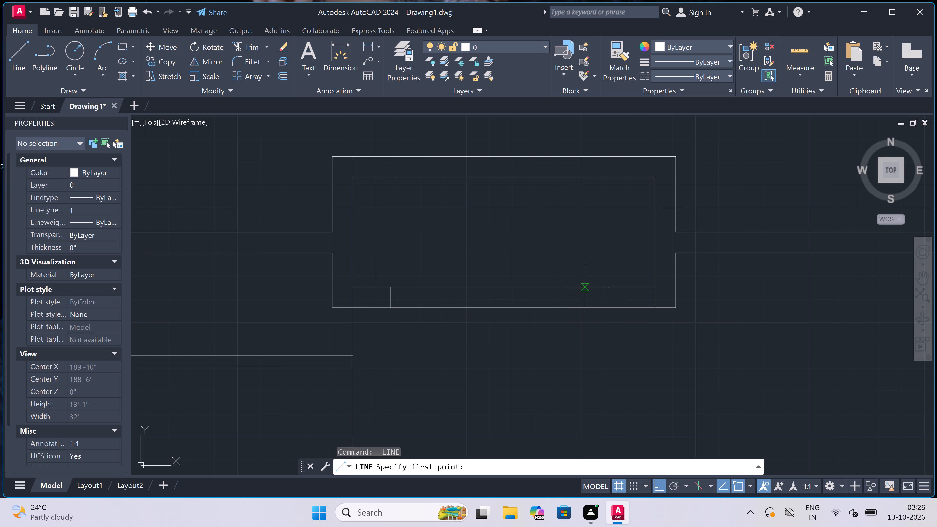
pyautogui.moveTo(596, 287); pyautogui.dragTo(598, 290)
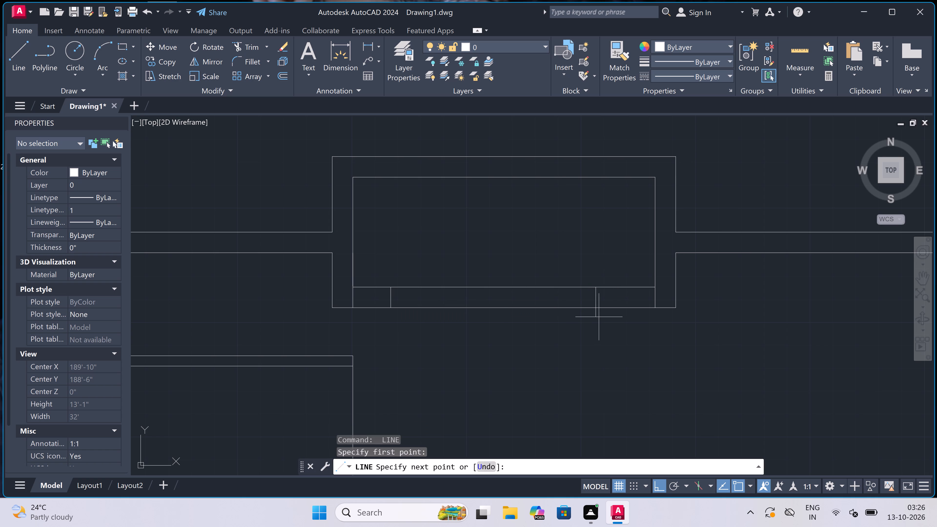
pyautogui.click(600, 307)
pyautogui.press('Escape')
# Trim the inner side lines within the bottom wall's thickness and both bottom wall lines between the jambs to open the doorway.
pyautogui.write('tr')
pyautogui.press('space')
pyautogui.click(653, 298)
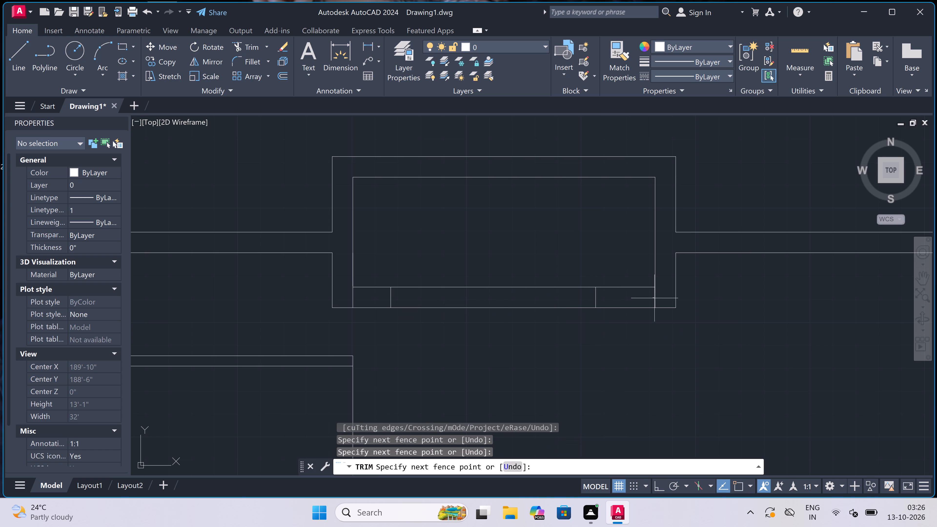
pyautogui.click(662, 293)
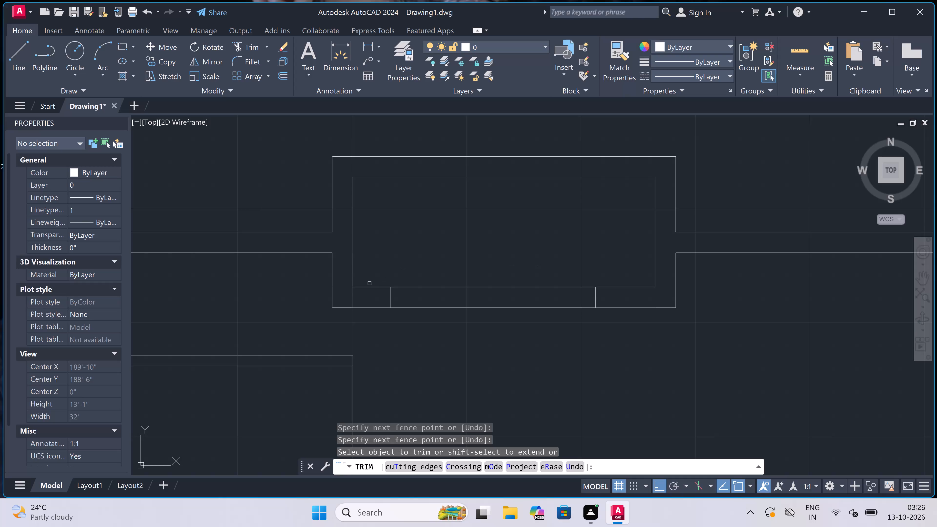
pyautogui.doubleClick(357, 294)
pyautogui.click(348, 294)
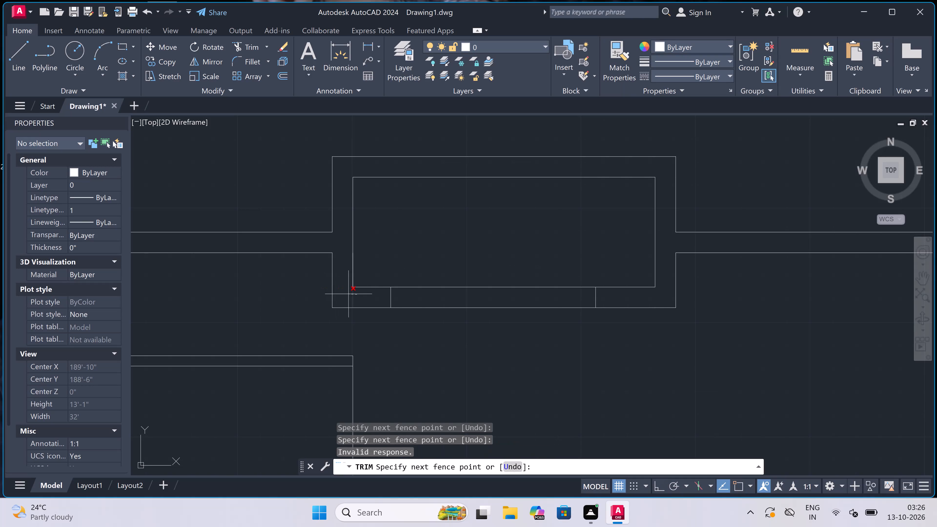
pyautogui.click(470, 265)
pyautogui.click(457, 360)
pyautogui.scroll(-3, 462, 298)
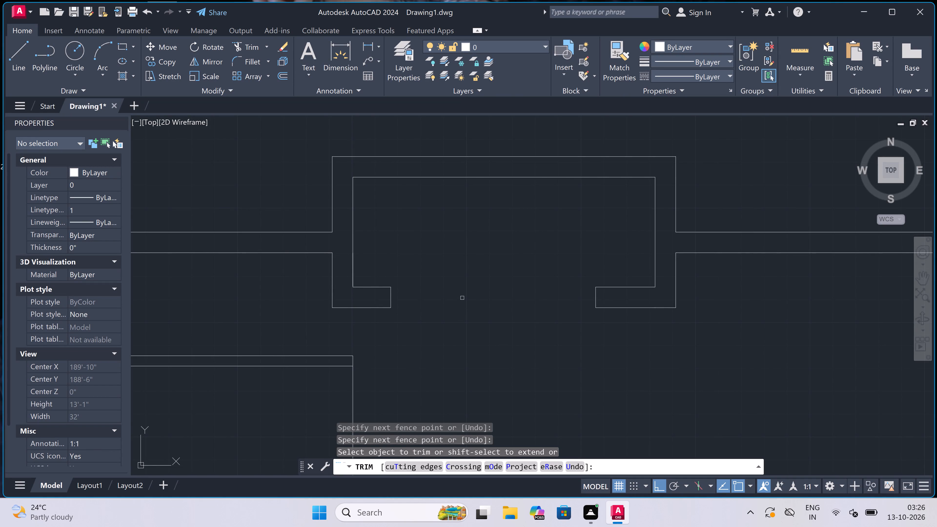
pyautogui.press('Escape')
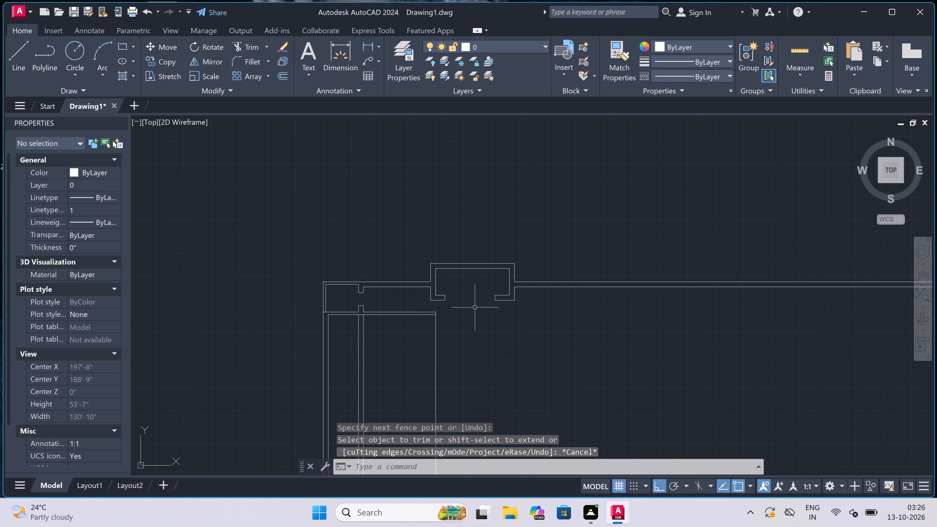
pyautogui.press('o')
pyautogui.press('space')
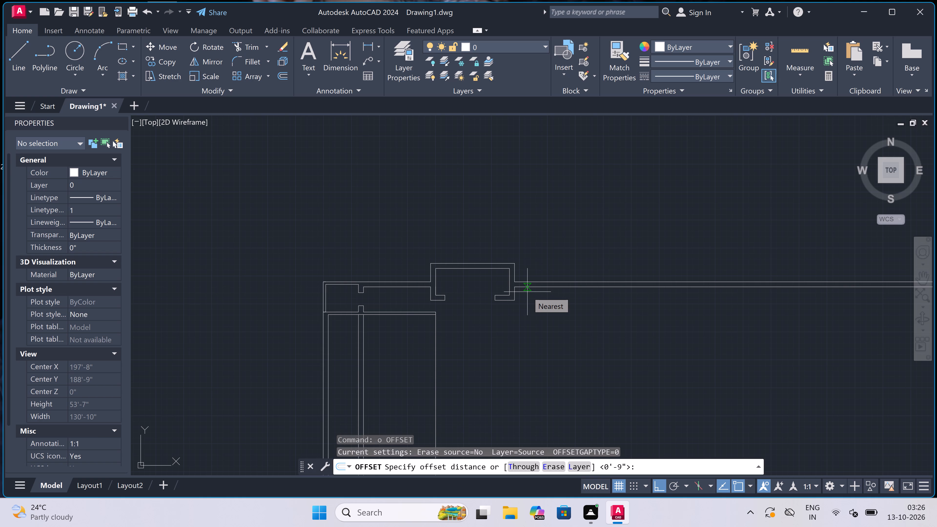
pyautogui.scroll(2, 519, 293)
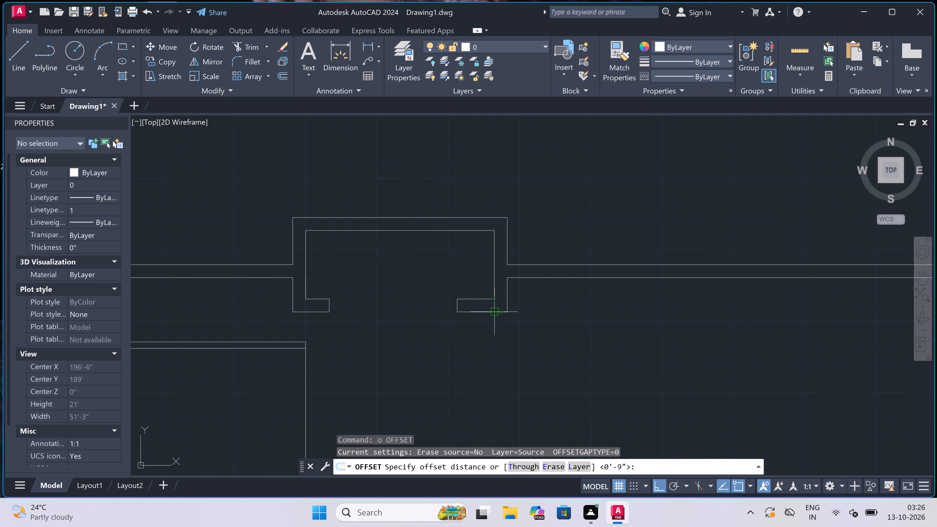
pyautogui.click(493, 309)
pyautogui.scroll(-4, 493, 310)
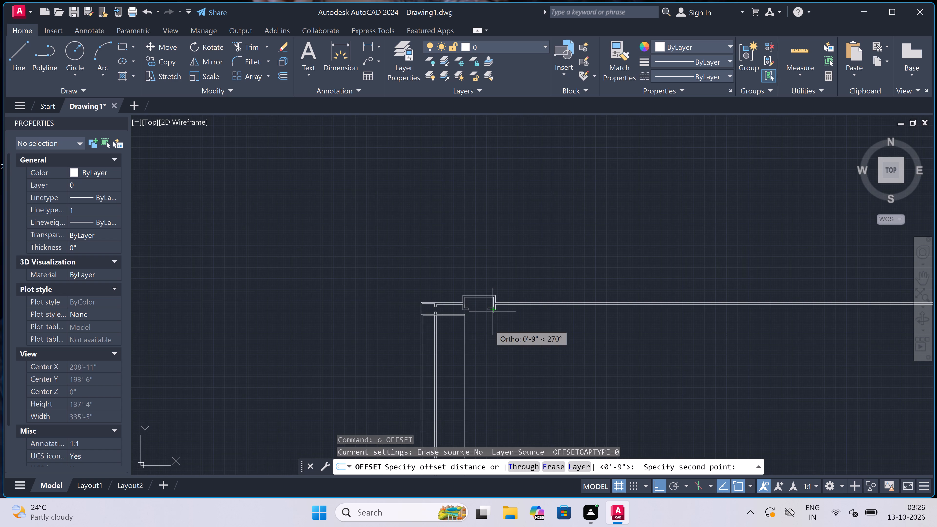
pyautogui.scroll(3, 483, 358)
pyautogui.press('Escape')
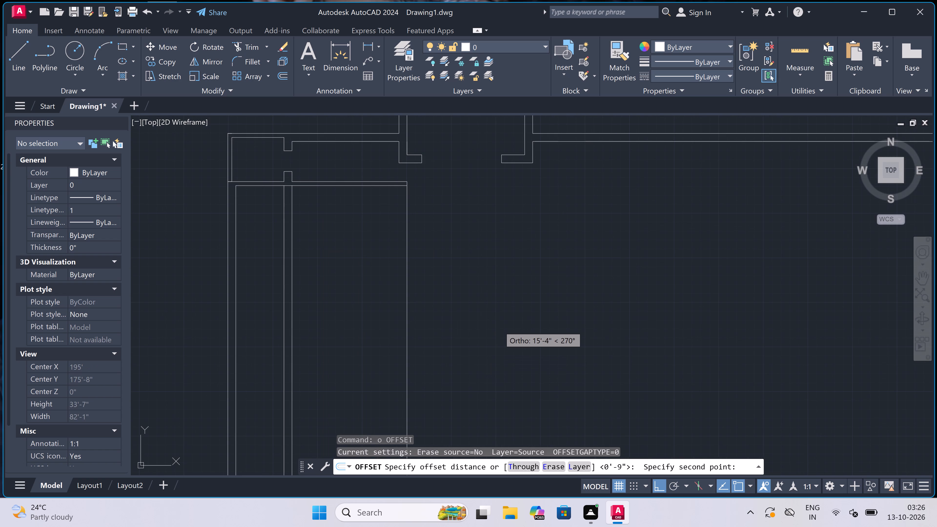
# Draw a vertical line from the projection's right inner corner through its bottom wall, ending about 18' below that wall.
pyautogui.press('l')
pyautogui.press('space')
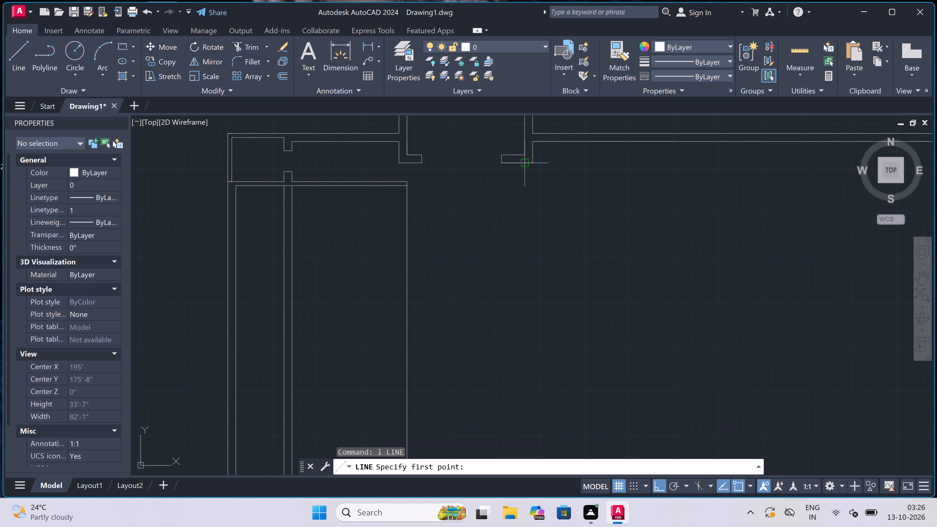
pyautogui.click(524, 155)
pyautogui.click(524, 166)
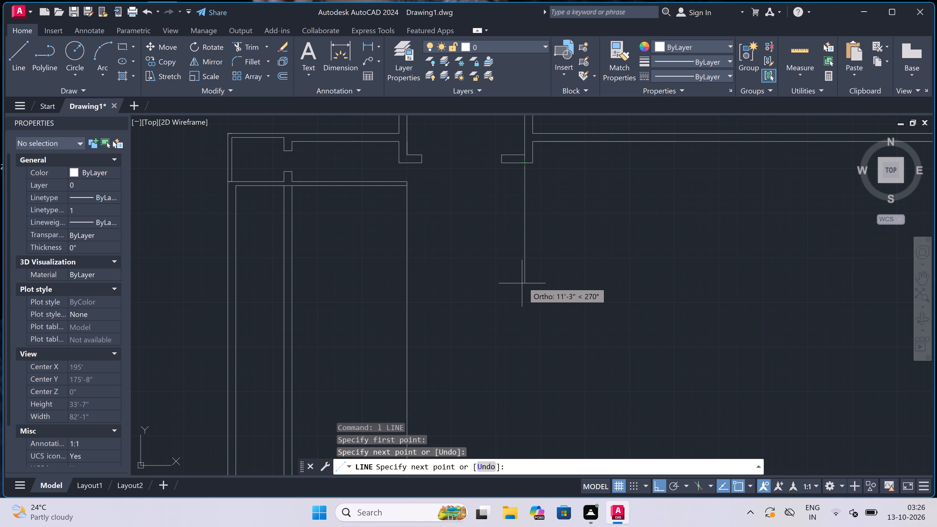
pyautogui.click(514, 355)
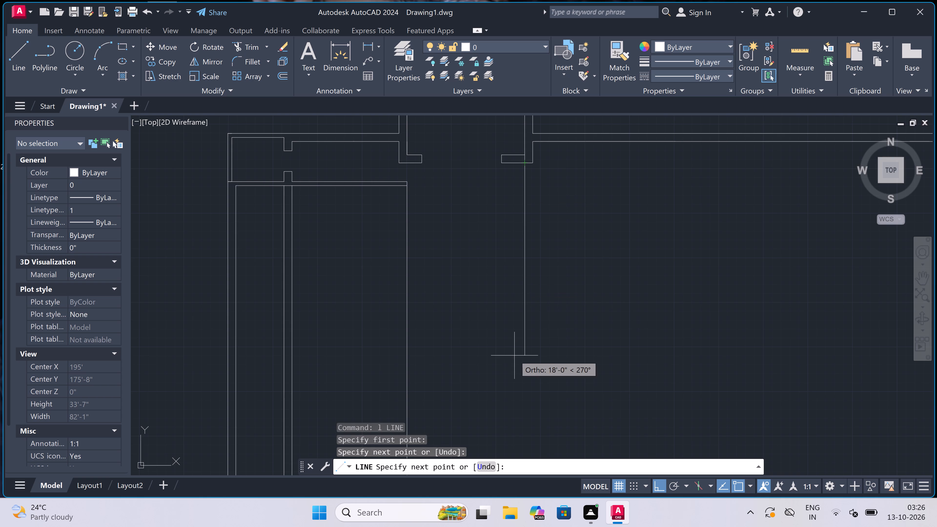
pyautogui.press('Escape')
# Offset the top wall's lower line, to the right of the projection, 13' downward.
pyautogui.scroll(-2, 528, 313)
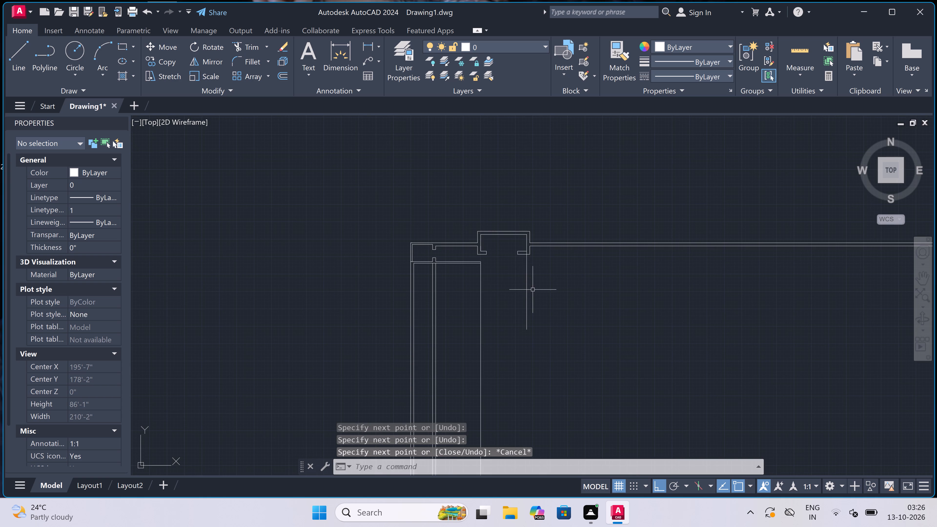
pyautogui.scroll(2, 537, 267)
pyautogui.press('o')
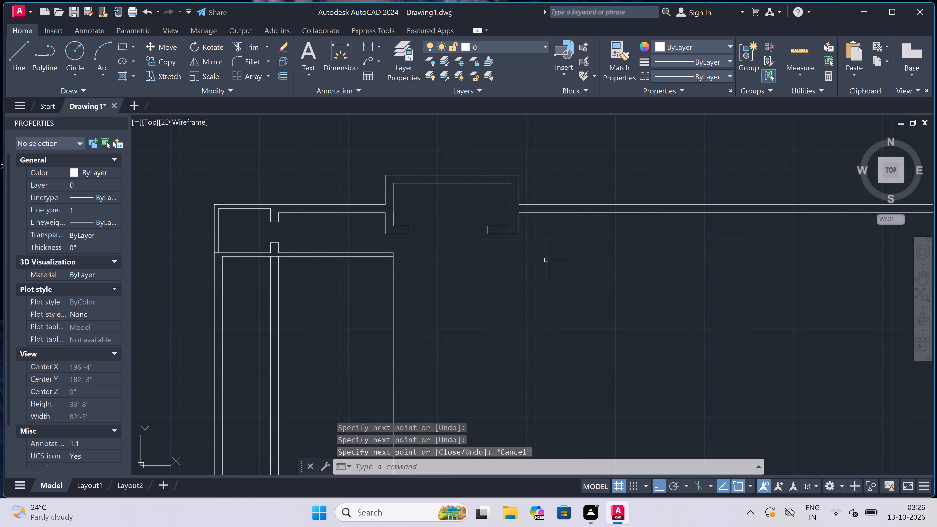
pyautogui.press('space')
pyautogui.click(607, 216)
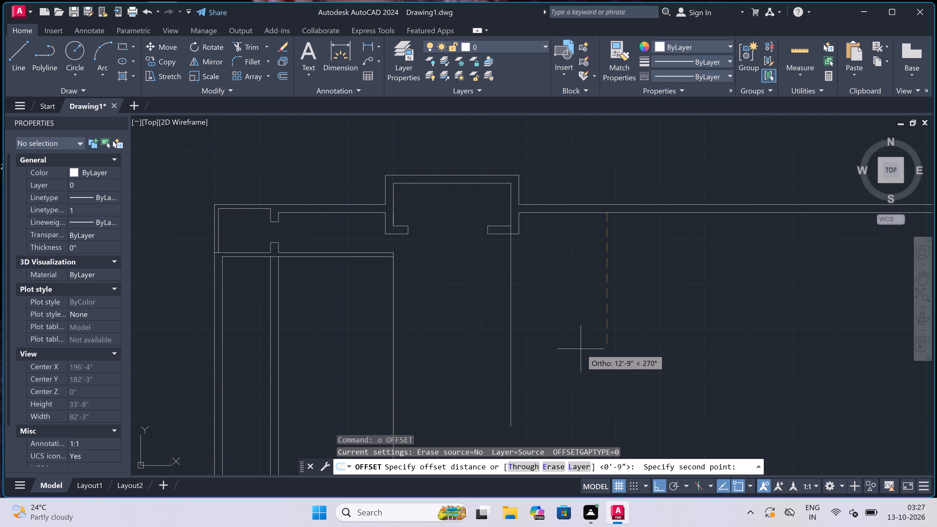
pyautogui.write('13')
pyautogui.press("'")
pyautogui.press('space')
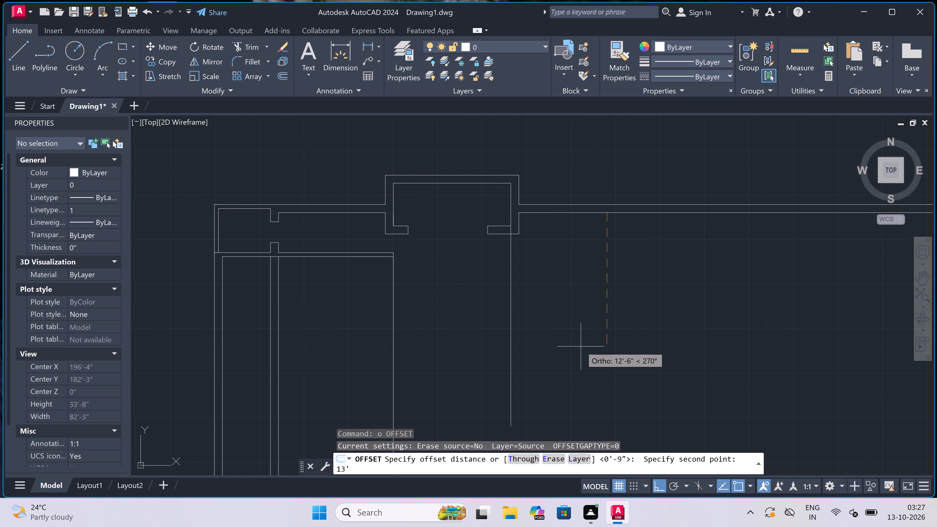
pyautogui.click(587, 212)
pyautogui.click(573, 268)
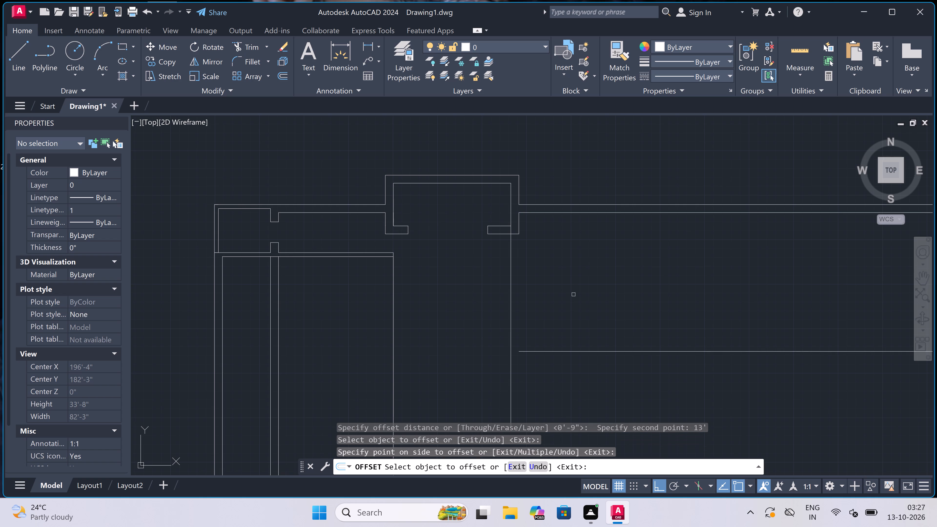
pyautogui.press('space')
# Offset the new horizontal room line 4.5" downward to give the partition its thickness.
pyautogui.press('space')
pyautogui.click(576, 349)
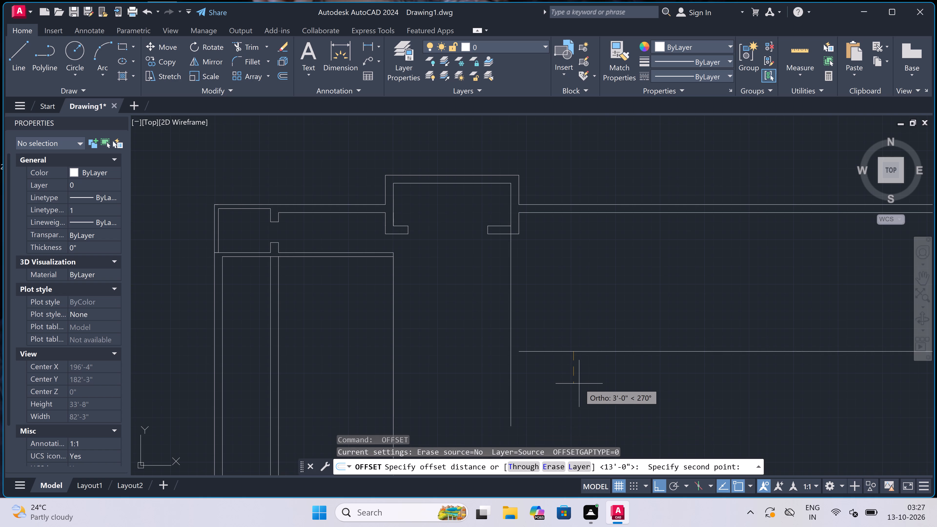
pyautogui.press('4')
pyautogui.write('.5"')
pyautogui.press('space')
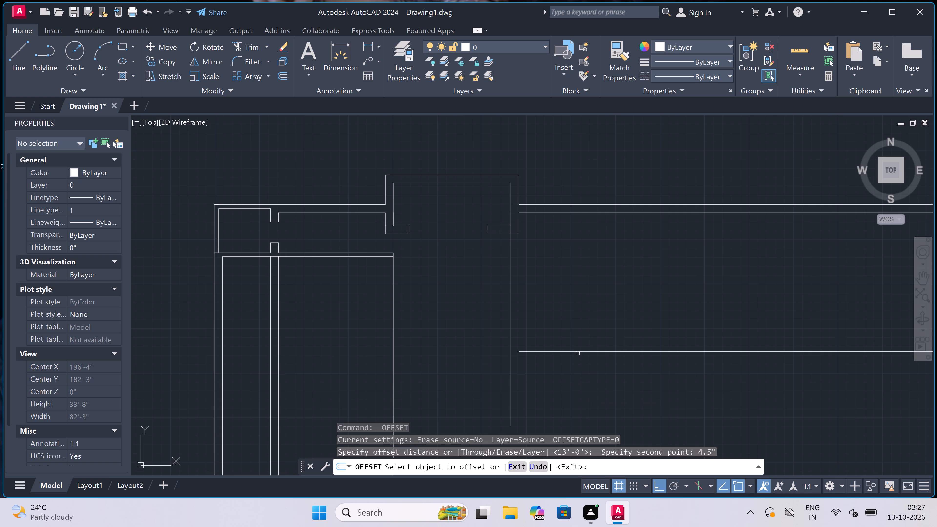
pyautogui.moveTo(577, 352); pyautogui.dragTo(578, 355)
pyautogui.click(580, 363)
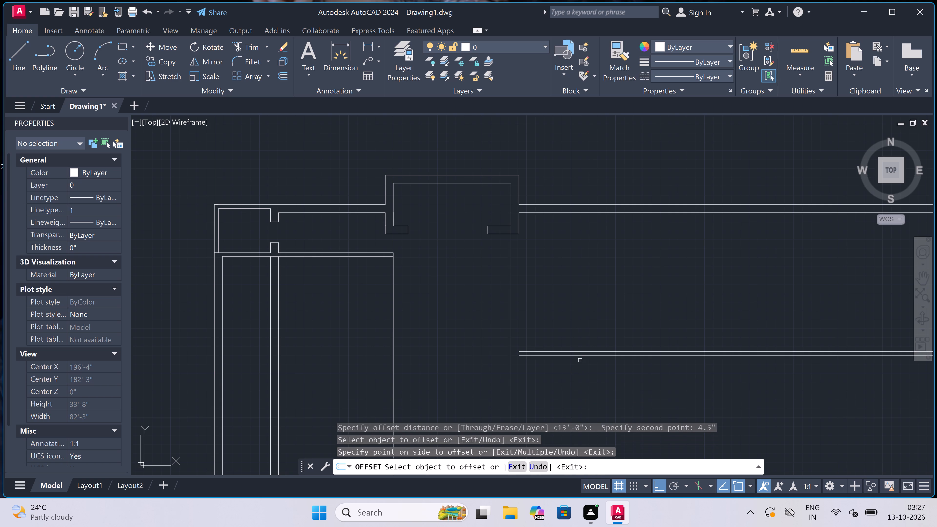
pyautogui.press('Escape')
# Offset the long vertical line below the projection 4.5" to the right to form a partition wall.
pyautogui.scroll(-4, 575, 331)
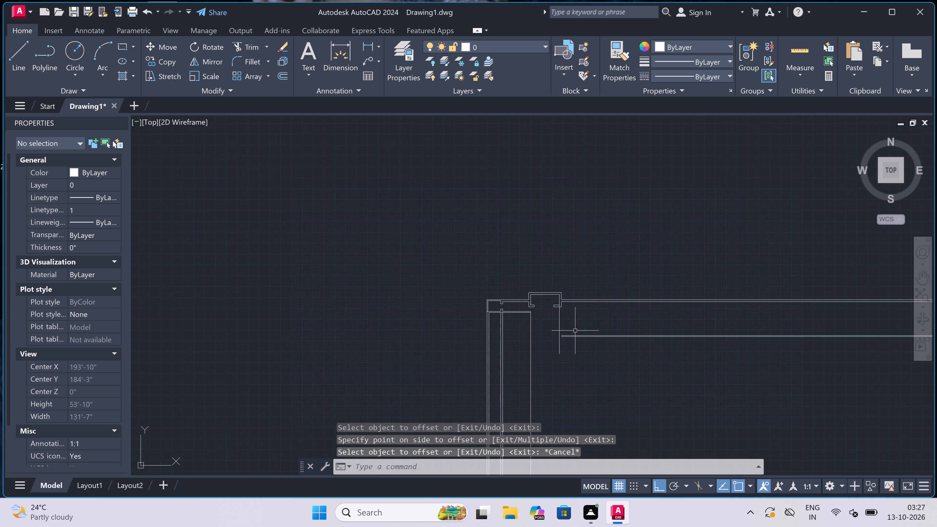
pyautogui.scroll(3, 577, 350)
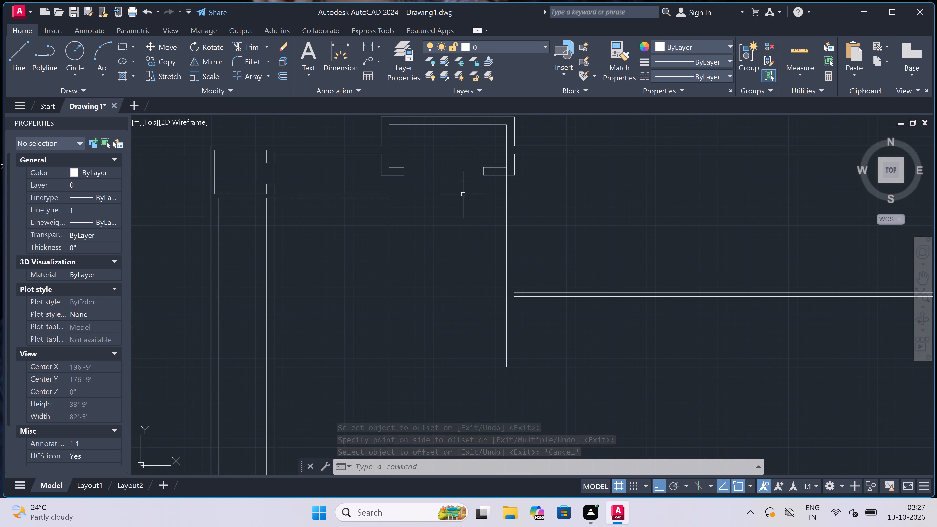
pyautogui.press('l')
pyautogui.press('Escape')
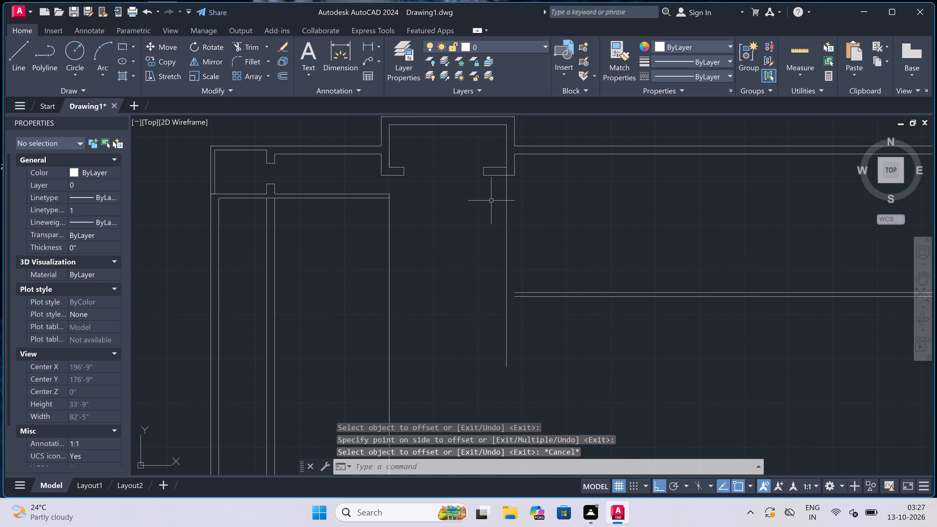
pyautogui.press('o')
pyautogui.press('space')
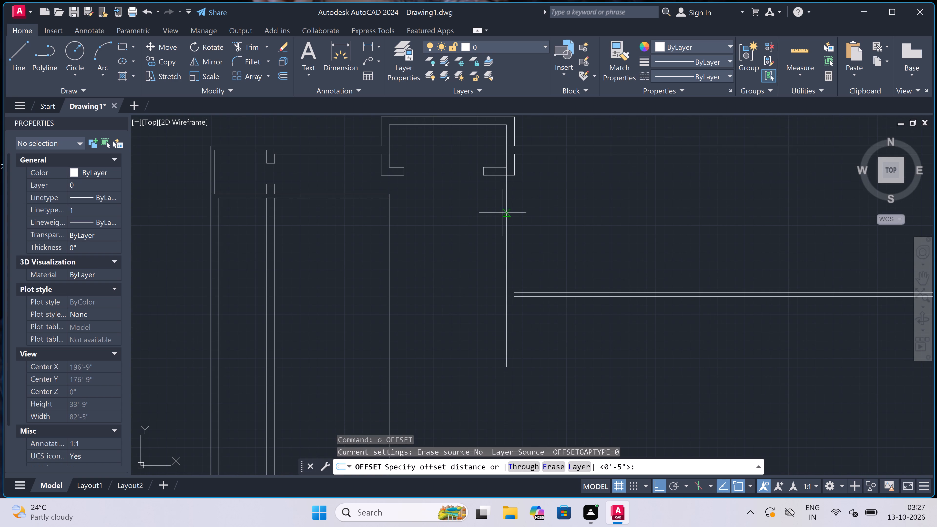
pyautogui.click(503, 213)
pyautogui.write('4.5"')
pyautogui.press('space')
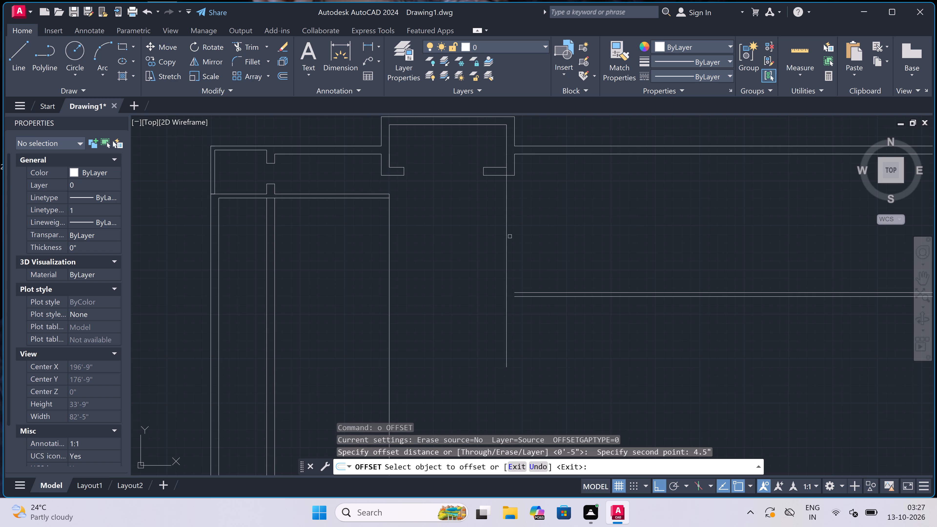
pyautogui.click(505, 228)
pyautogui.click(530, 224)
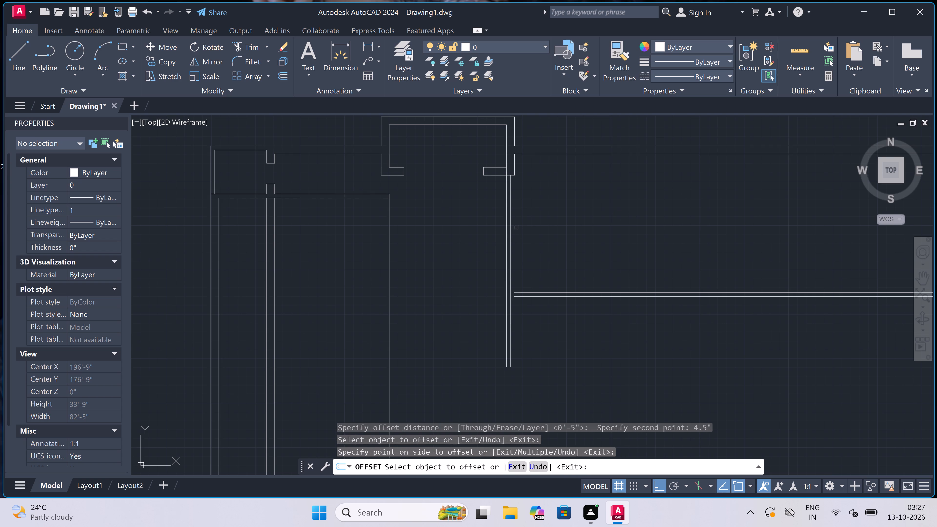
# Trim the vertical partition's lines inside the projection's bottom wall, and the wall line between them, to open the junction.
pyautogui.press('Escape')
pyautogui.write('tr')
pyautogui.press('space')
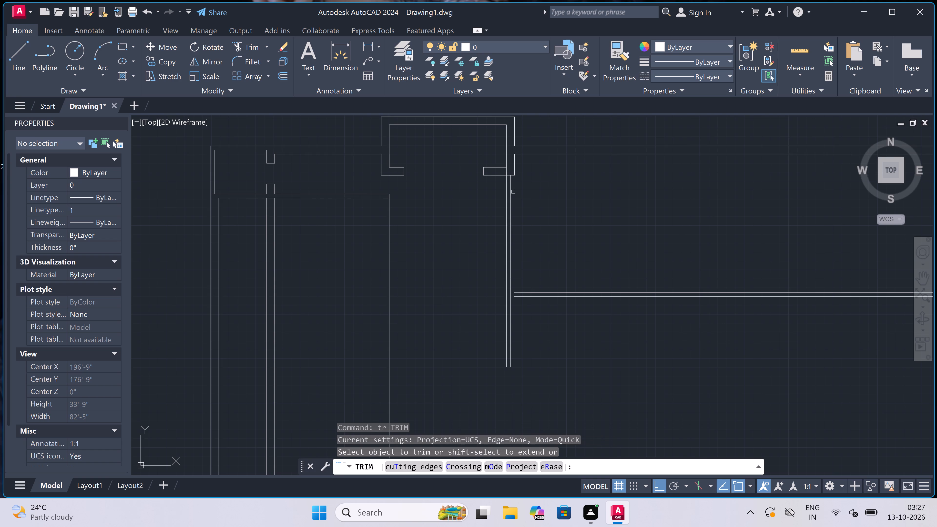
pyautogui.scroll(3, 509, 172)
pyautogui.click(509, 172)
pyautogui.click(471, 166)
pyautogui.scroll(-2, 471, 166)
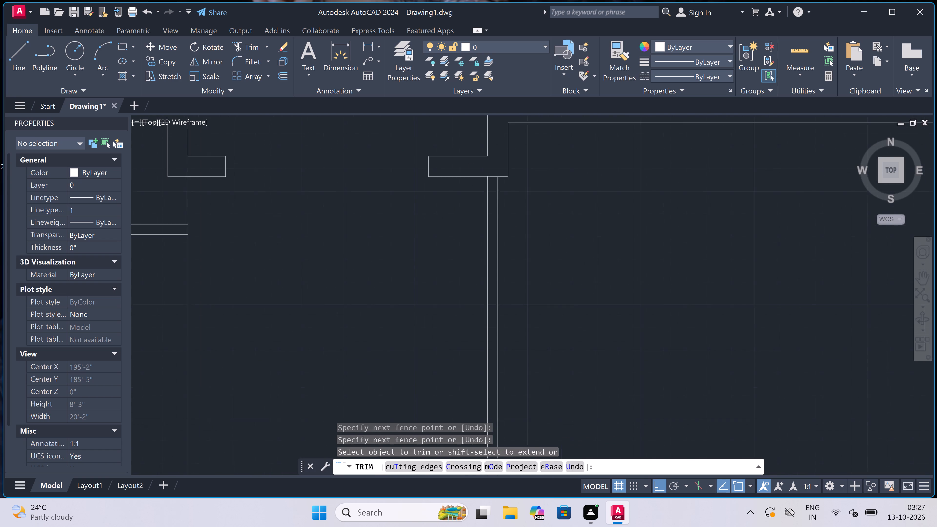
pyautogui.scroll(2, 475, 169)
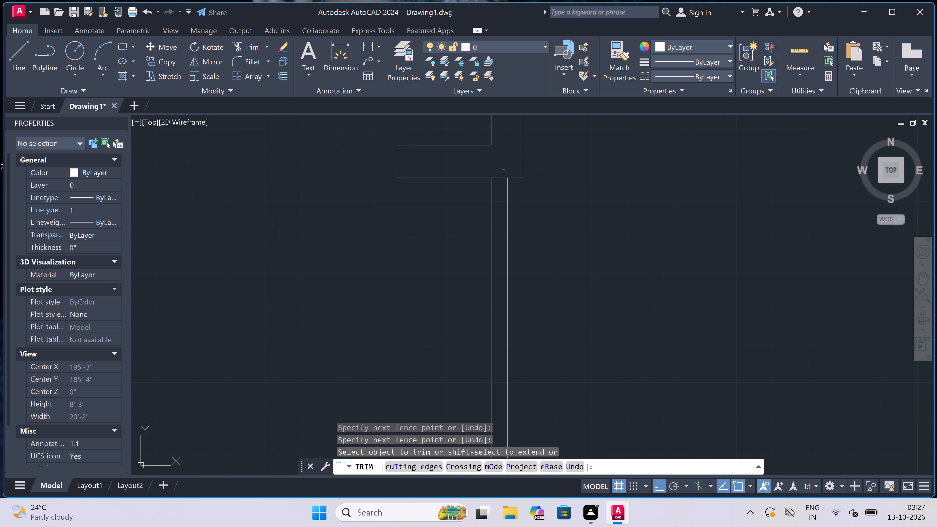
pyautogui.click(506, 174)
pyautogui.click(502, 189)
pyautogui.scroll(-4, 502, 187)
pyautogui.scroll(2, 499, 234)
pyautogui.press('Escape')
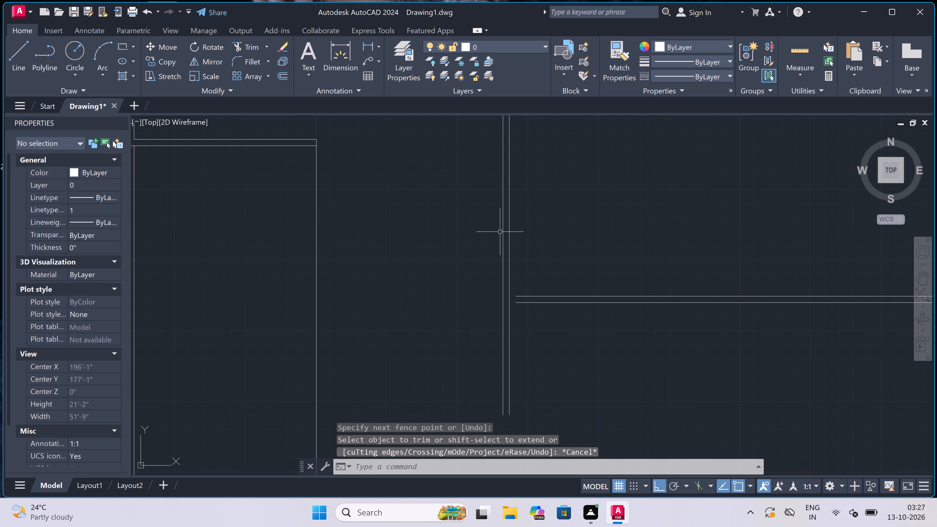
# Extend the two horizontal room partition lines leftward to the outer line of the vertical partition below the projection.
pyautogui.press('e')
pyautogui.press('x')
pyautogui.press('space')
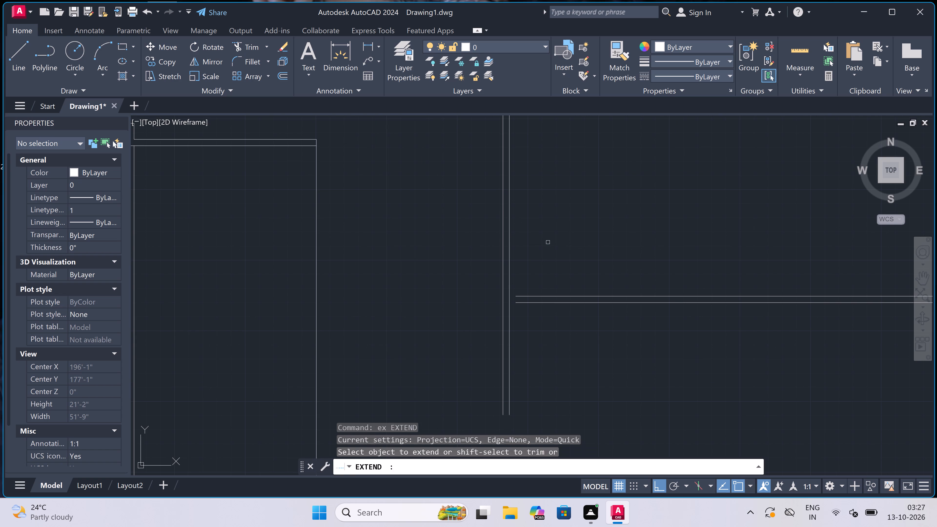
pyautogui.click(548, 242)
pyautogui.click(540, 388)
pyautogui.click(530, 355)
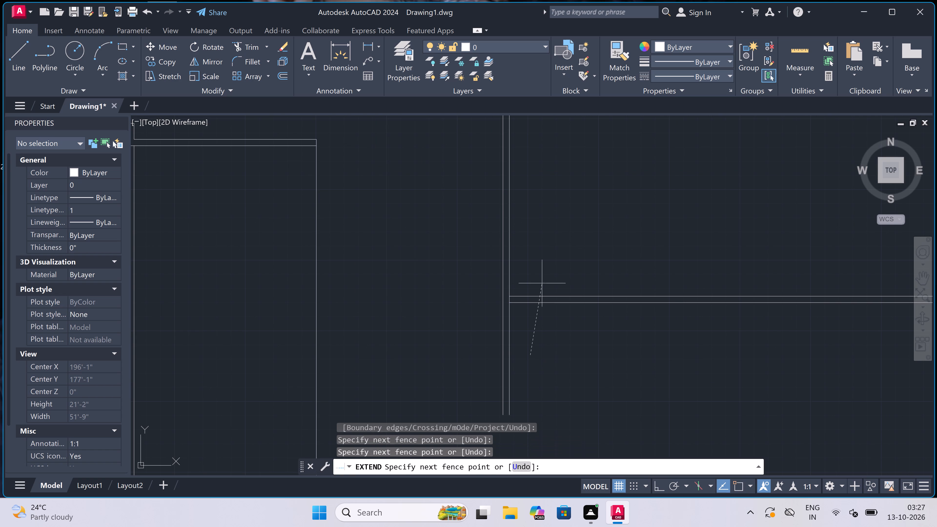
pyautogui.doubleClick(543, 280)
pyautogui.press('Escape')
# Trim the vertical partition's tails below the room's bottom partition and the overlapping lines to form a clean lower-left corner.
pyautogui.press('t')
pyautogui.press('r')
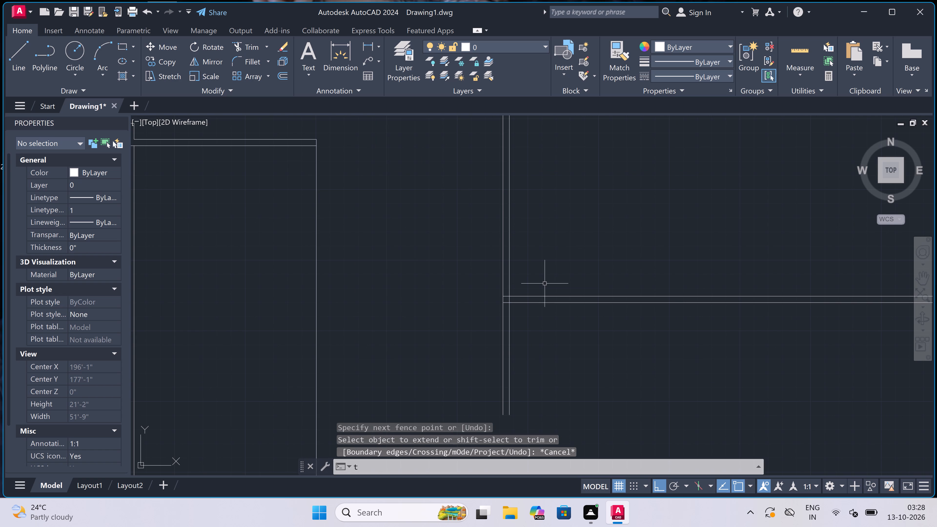
pyautogui.press('space')
pyautogui.click(551, 362)
pyautogui.click(387, 361)
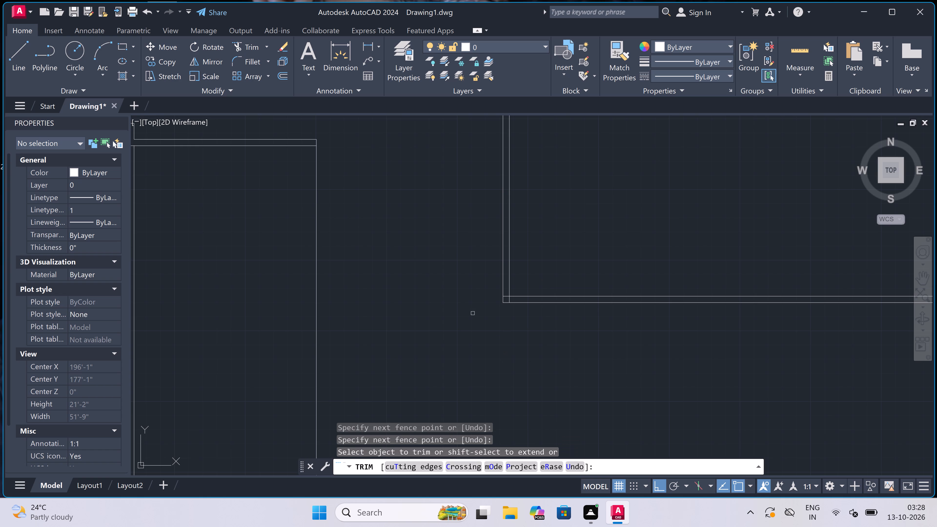
pyautogui.scroll(6, 504, 302)
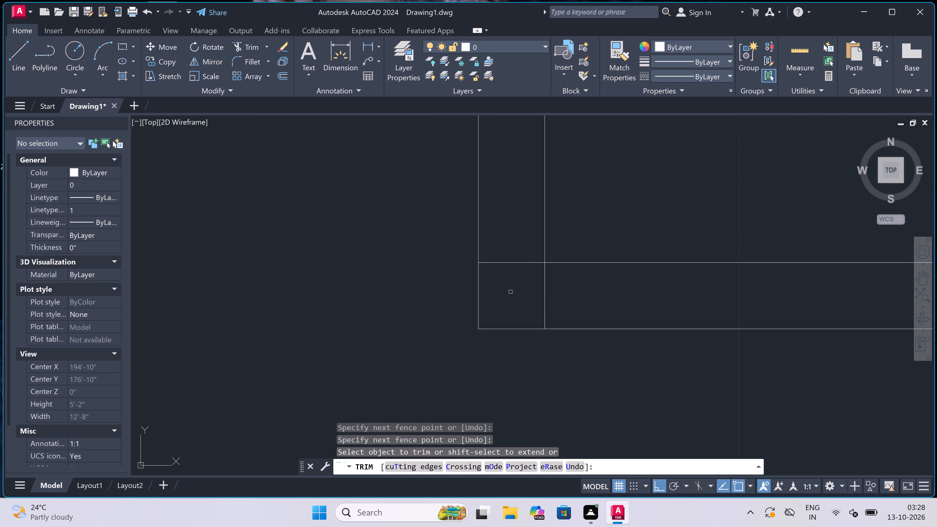
pyautogui.click(520, 212)
pyautogui.click(498, 332)
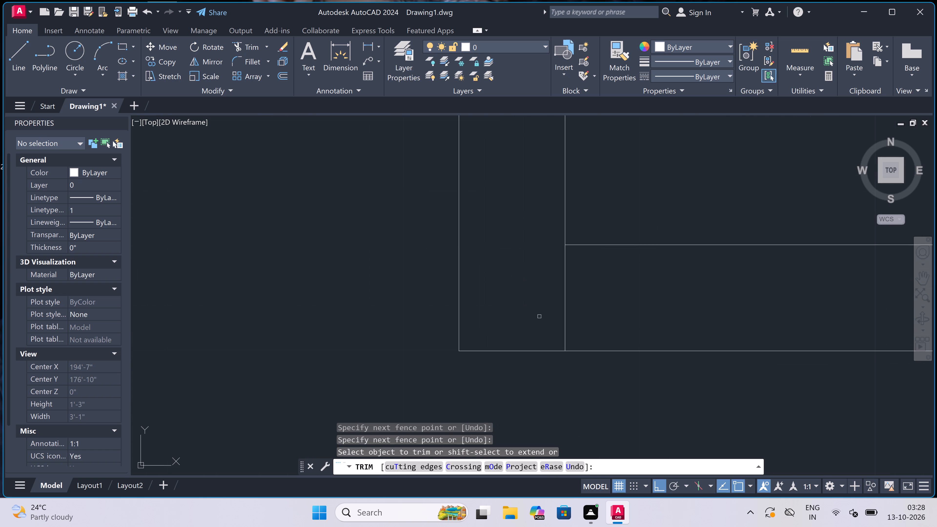
pyautogui.click(640, 286)
pyautogui.click(540, 285)
pyautogui.scroll(-4, 539, 285)
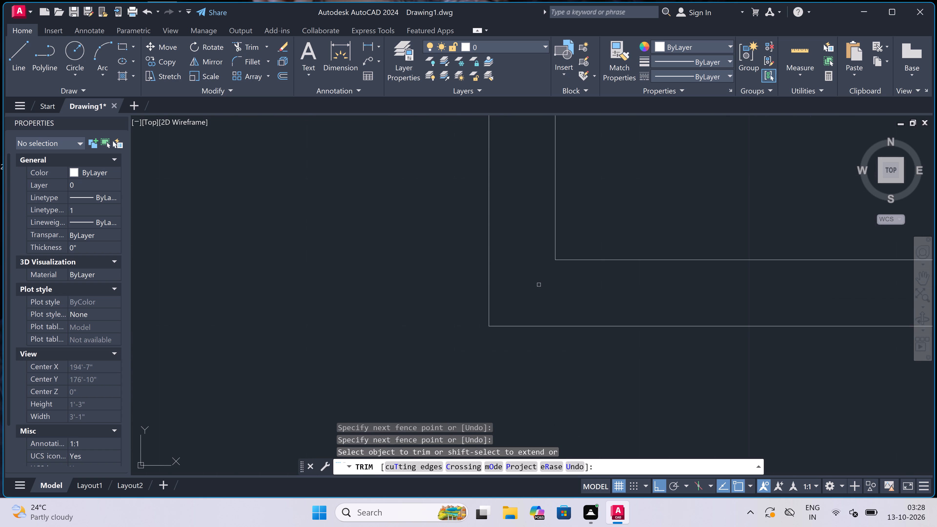
pyautogui.scroll(-5, 539, 285)
pyautogui.press('Escape')
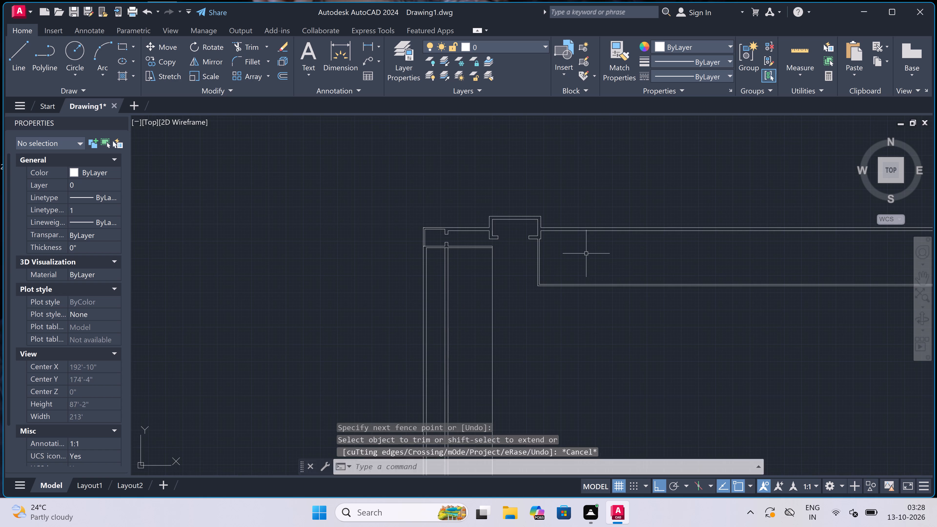
# Offset the vertical partition's inner line 16' to the right to set the room's width.
pyautogui.scroll(-2, 575, 255)
pyautogui.scroll(5, 592, 256)
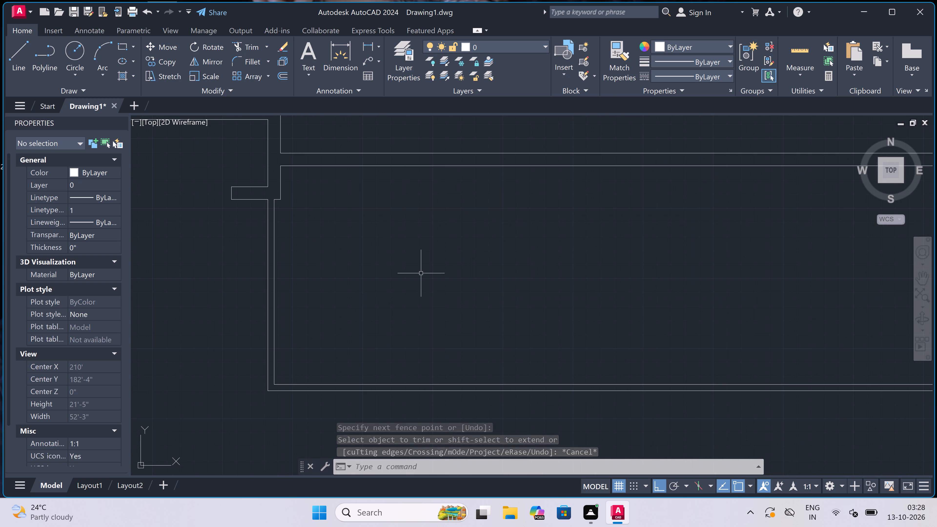
pyautogui.press('o')
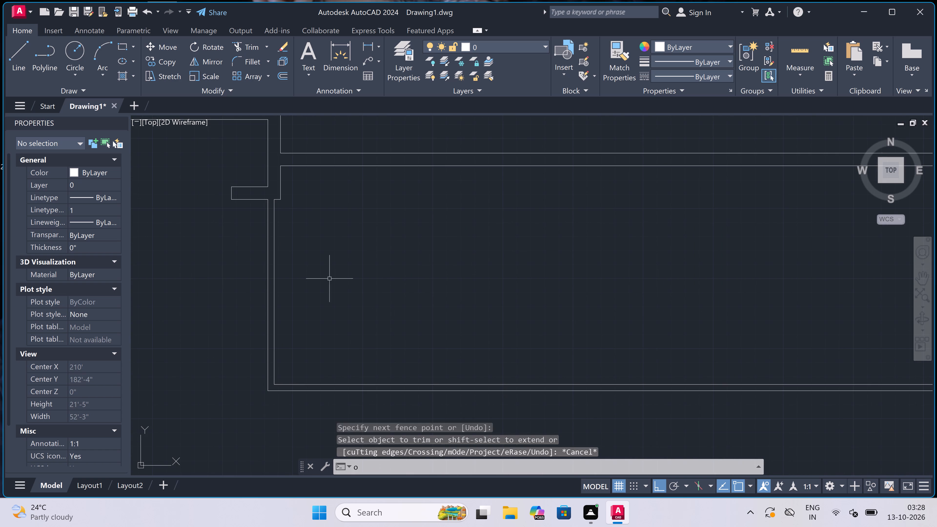
pyautogui.press('space')
pyautogui.moveTo(278, 283); pyautogui.dragTo(282, 284)
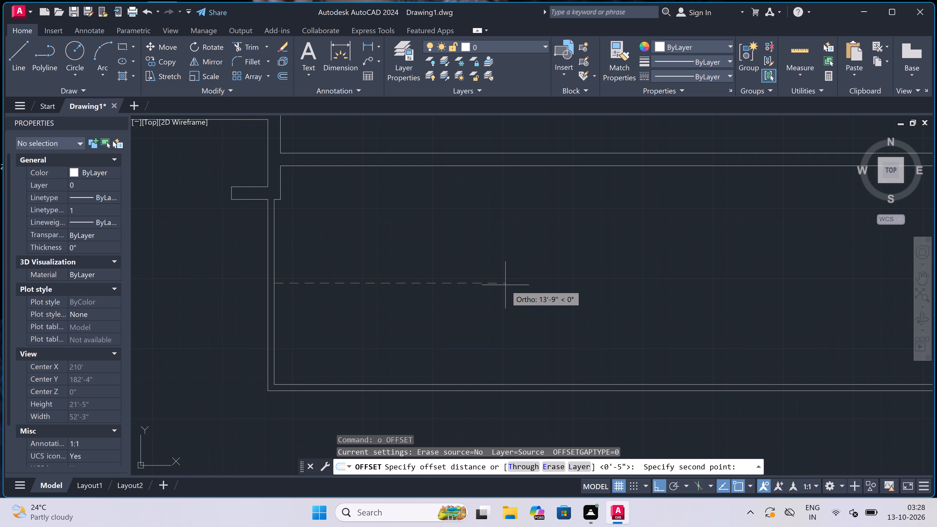
pyautogui.write("16'")
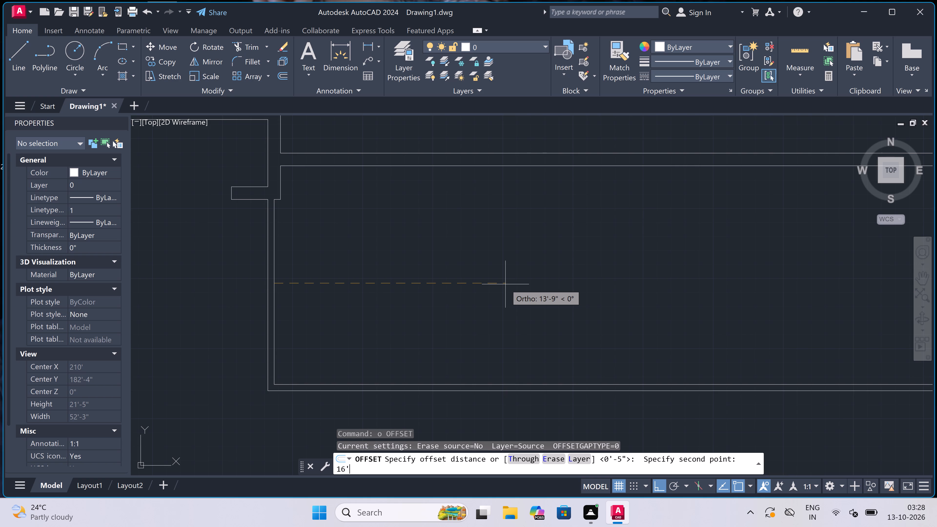
pyautogui.press('space')
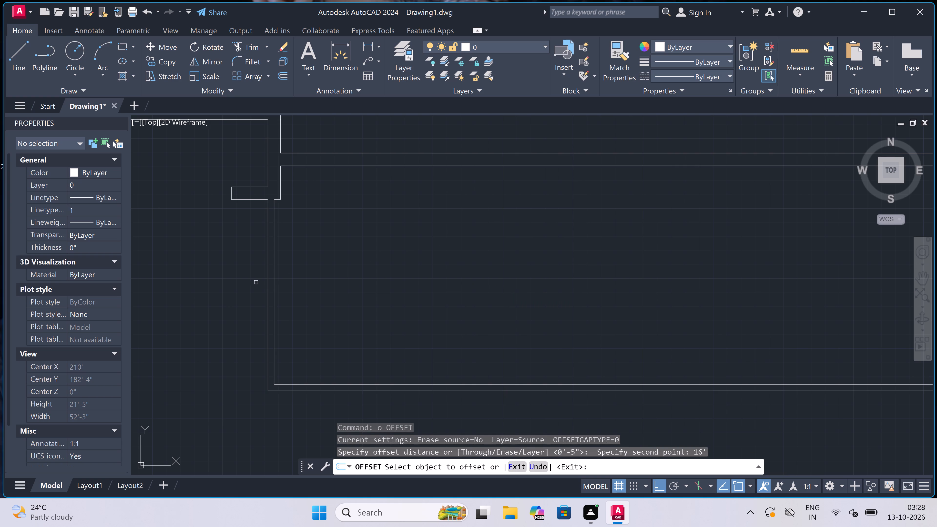
pyautogui.click(275, 278)
pyautogui.click(610, 314)
pyautogui.press('Escape')
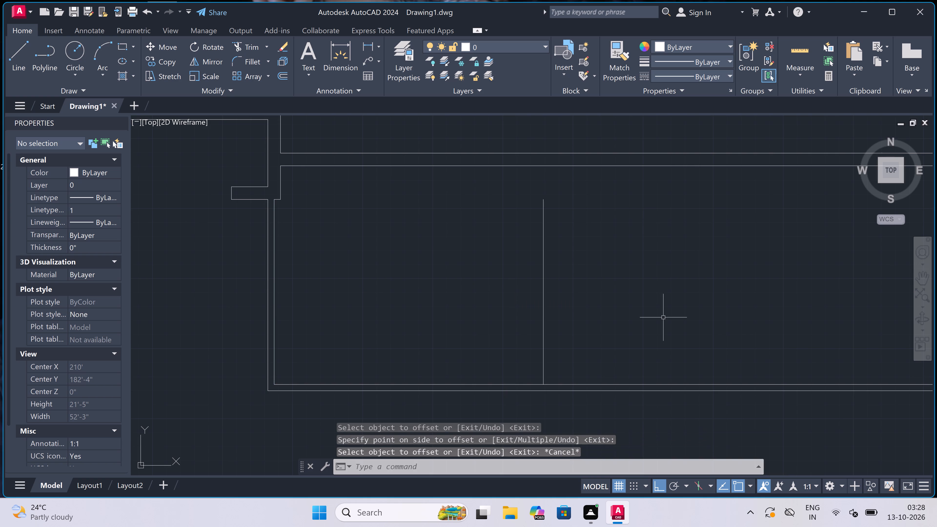
# Offset the new vertical room line 9" to the right to give the right wall its thickness.
pyautogui.press('space')
pyautogui.click(547, 298)
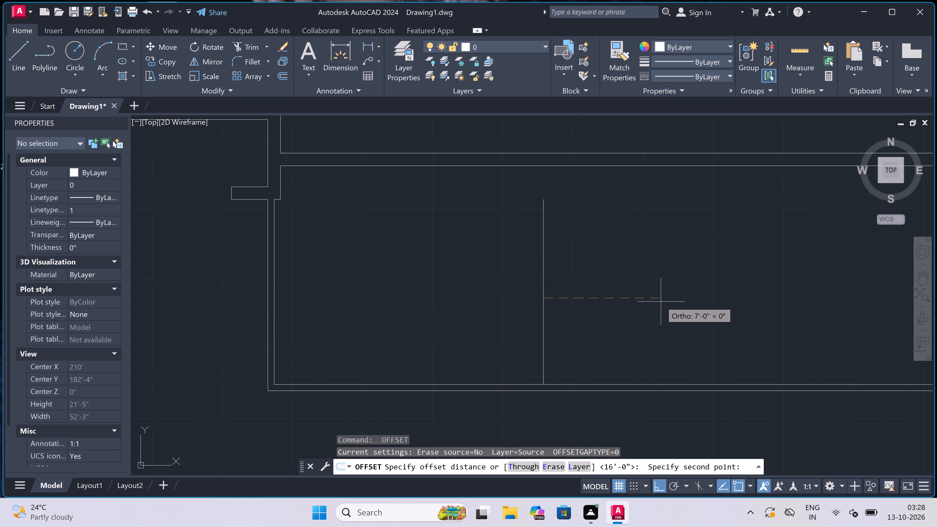
pyautogui.write('9"')
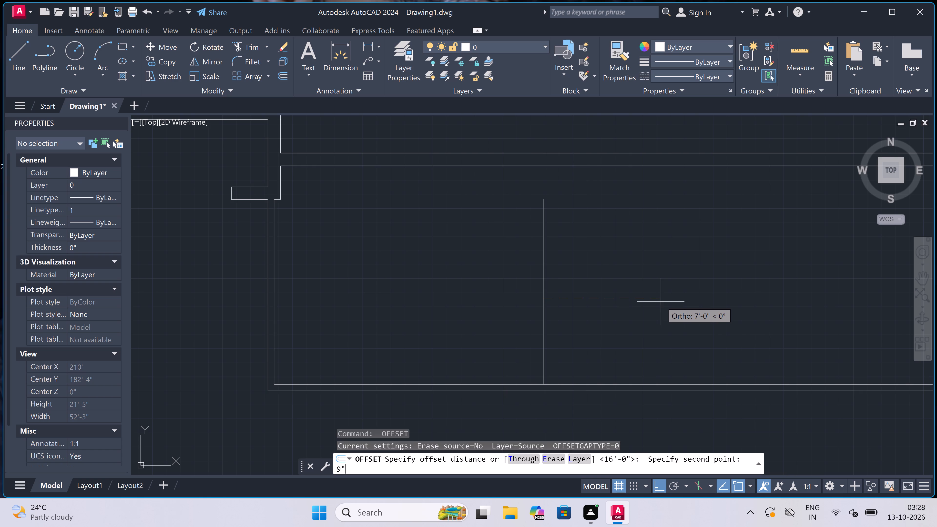
pyautogui.press('space')
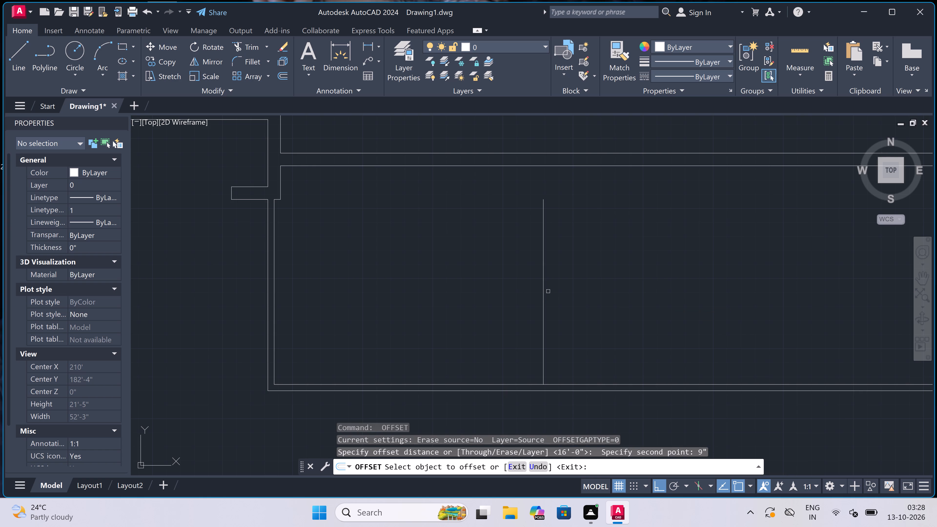
pyautogui.click(542, 287)
pyautogui.click(560, 291)
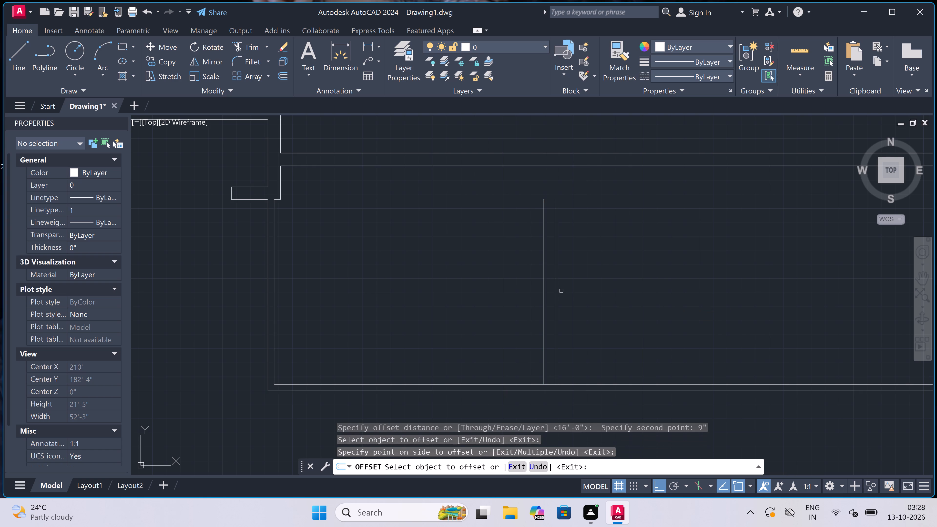
pyautogui.press('Escape')
# Extend both right wall lines to the top and bottom walls, taking the outer one up to the top wall's outer line.
pyautogui.write('ex')
pyautogui.press('space')
pyautogui.click(595, 310)
pyautogui.click(467, 285)
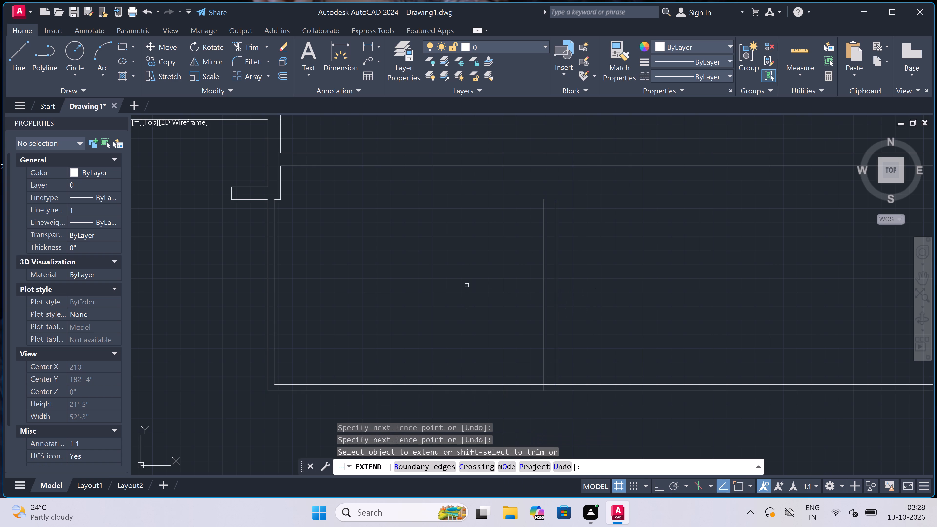
pyautogui.click(507, 272)
pyautogui.click(697, 219)
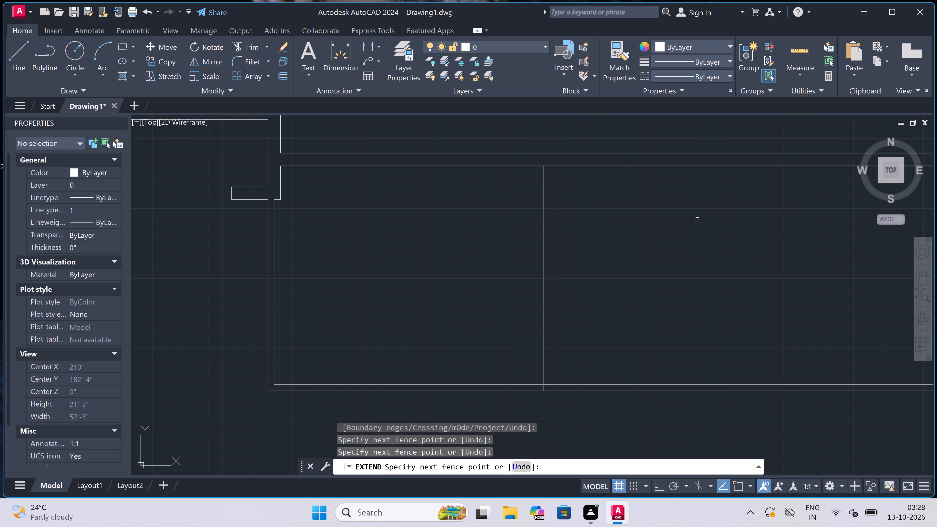
pyautogui.click(554, 264)
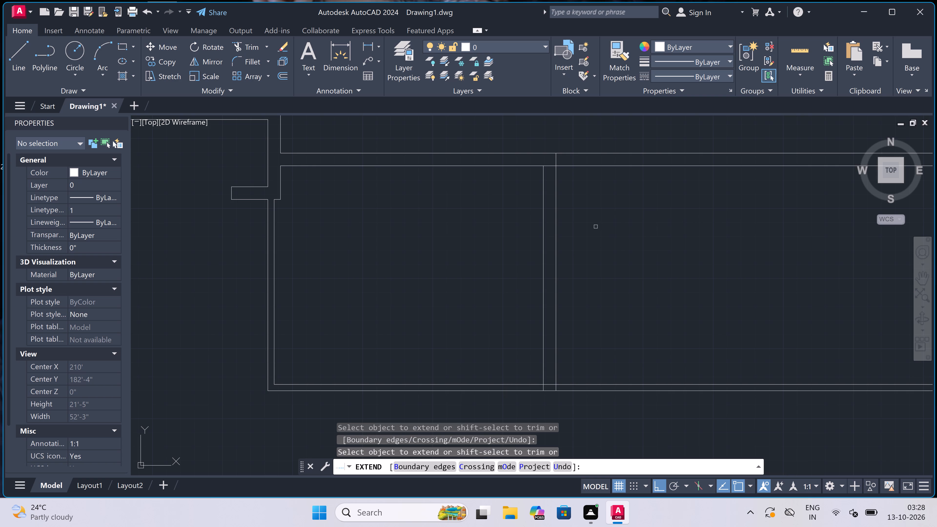
pyautogui.press('Escape')
# Trim the top wall lines beyond the 9" right wall and the overlap between its lines to form a clean upper-right corner.
pyautogui.press('t')
pyautogui.press('r')
pyautogui.press('space')
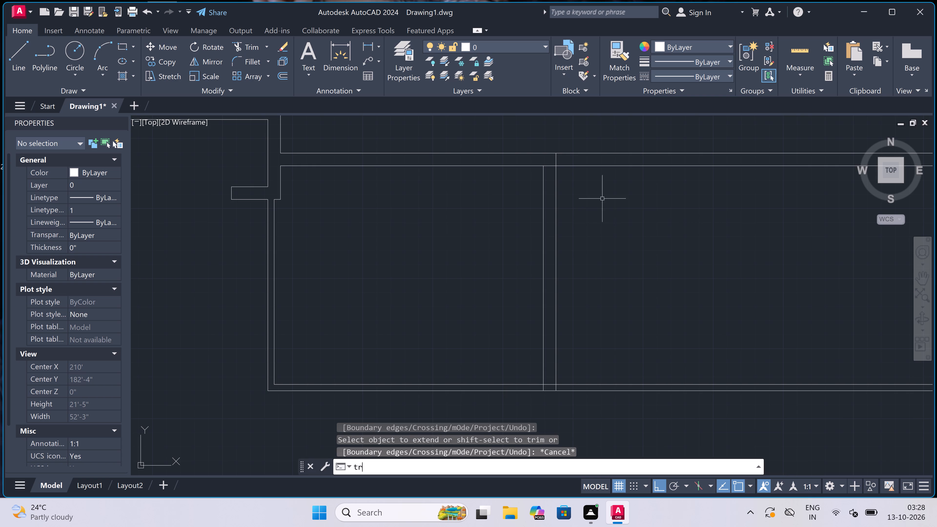
pyautogui.click(611, 140)
pyautogui.click(592, 274)
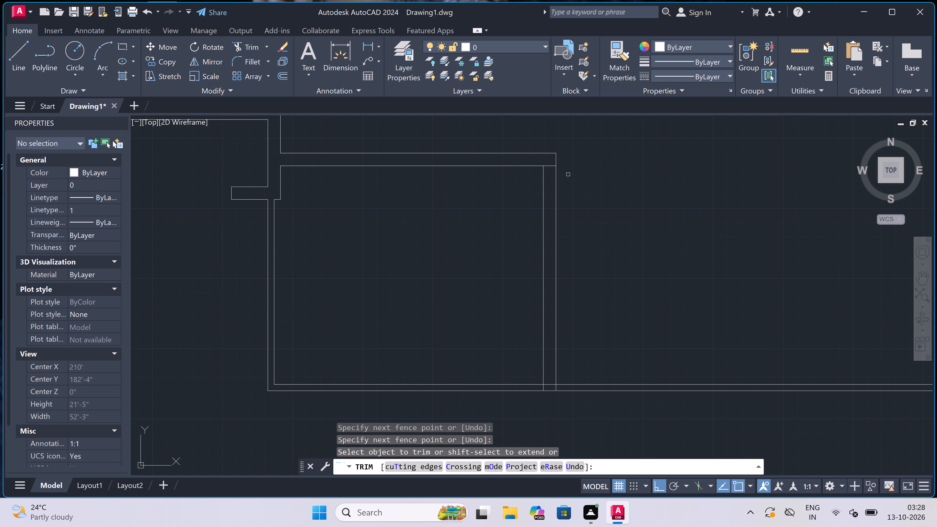
pyautogui.scroll(3, 552, 171)
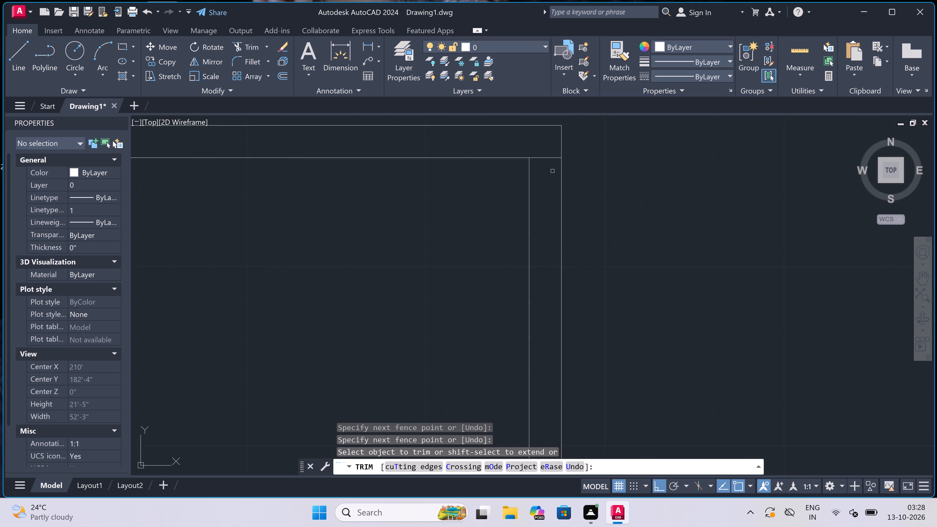
pyautogui.click(554, 137)
pyautogui.click(521, 405)
pyautogui.scroll(-5, 557, 185)
pyautogui.scroll(1, 538, 203)
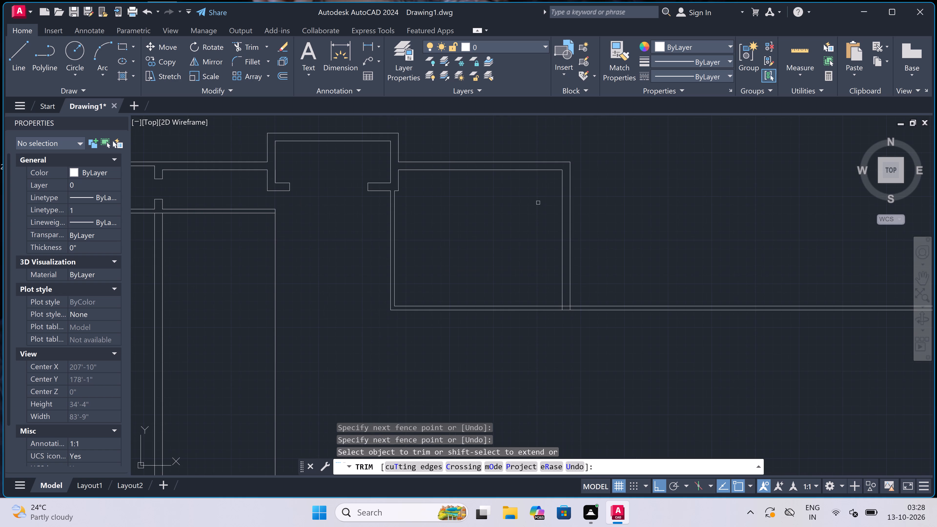
pyautogui.press('Escape')
# Draw a vertical line about 109'-6" long downward from the right wall's outer line where it meets the room's bottom partition.
pyautogui.press('l')
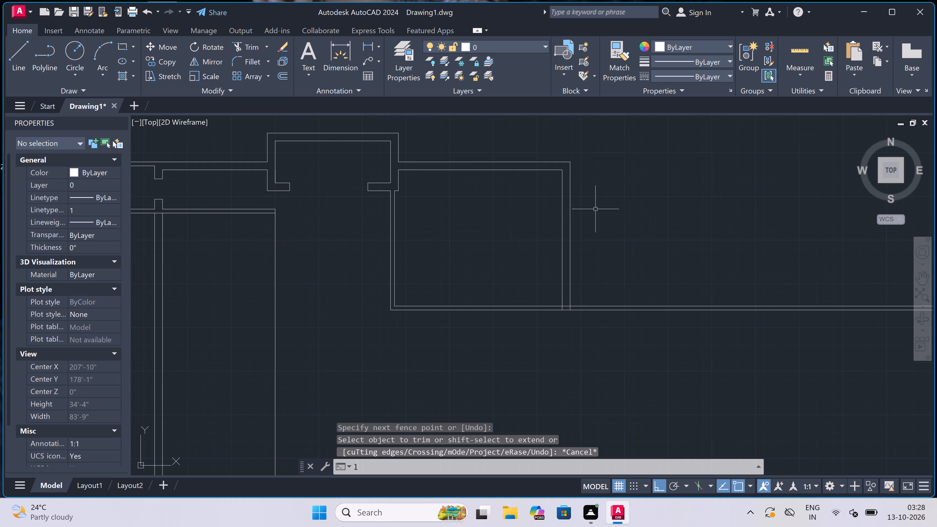
pyautogui.press('space')
pyautogui.click(571, 305)
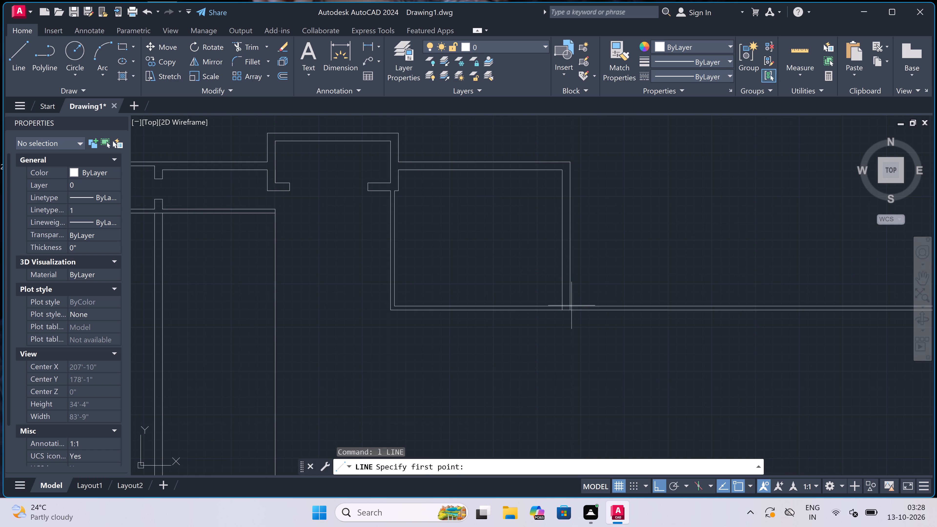
pyautogui.scroll(-7, 572, 256)
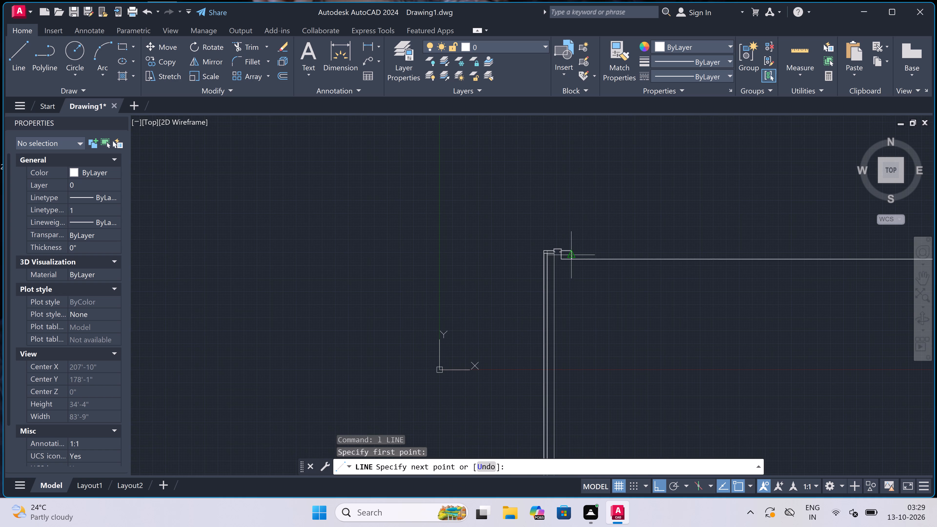
pyautogui.scroll(5, 570, 325)
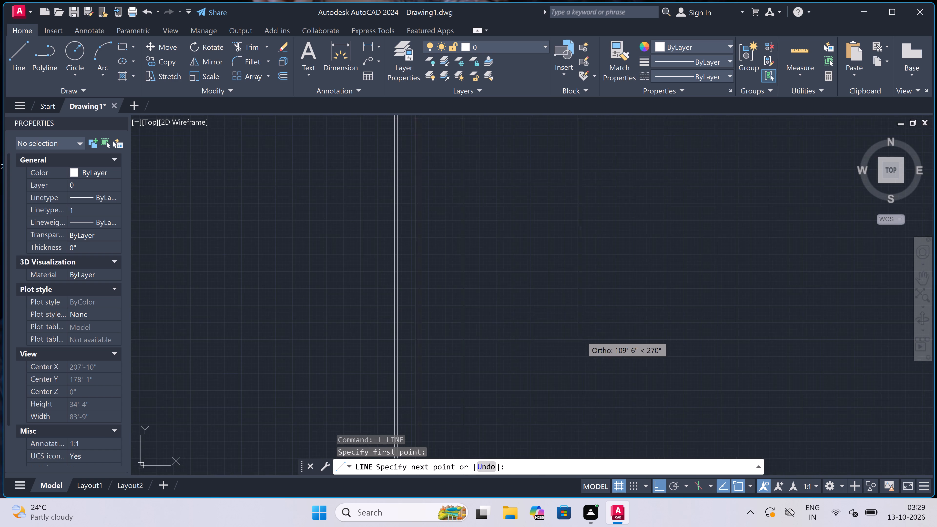
pyautogui.click(582, 335)
pyautogui.press('Escape')
pyautogui.scroll(-5, 493, 368)
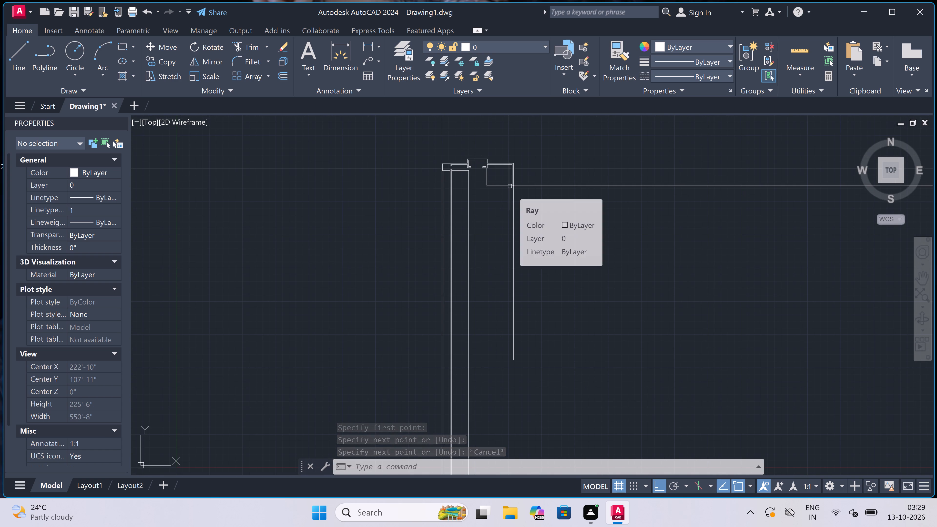
# Draw a vertical line about 87'-9" long downward from where the right wall's inner line meets the room's bottom partition.
pyautogui.scroll(2, 525, 185)
pyautogui.scroll(2, 478, 182)
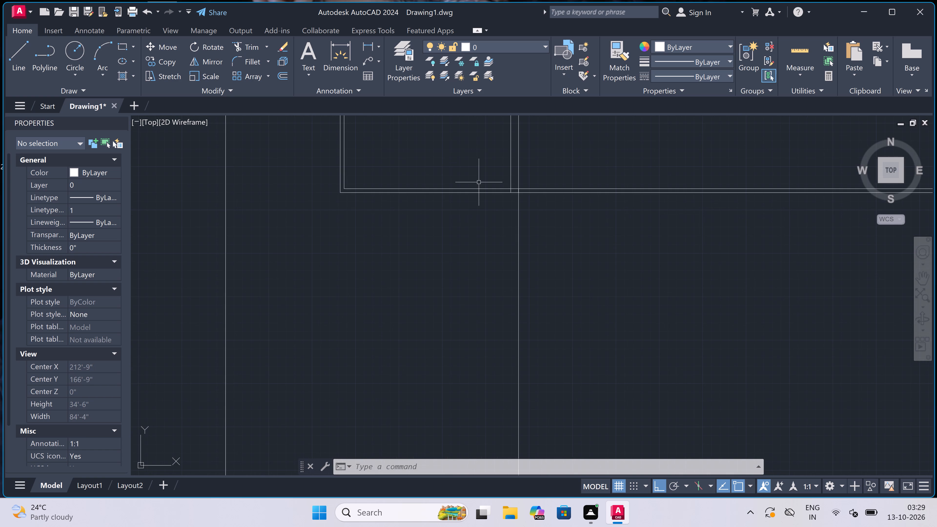
pyautogui.press('space')
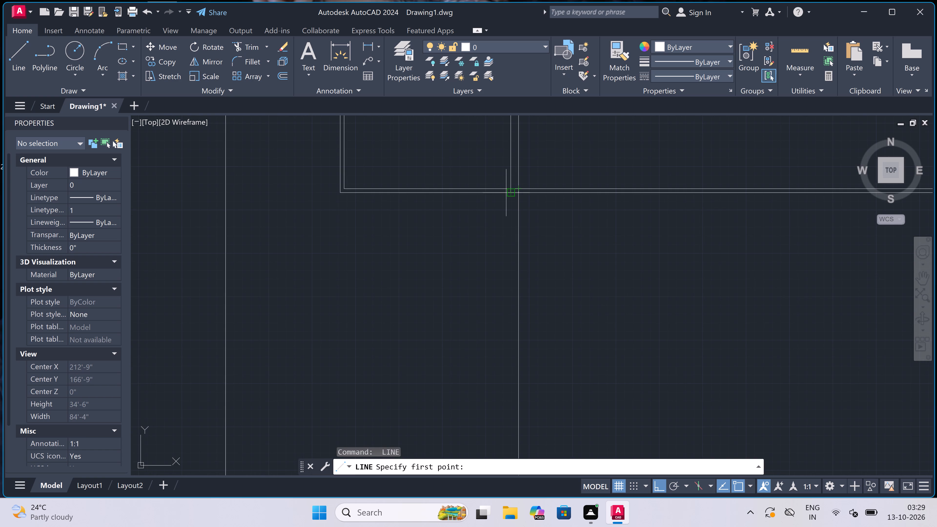
pyautogui.click(506, 193)
pyautogui.scroll(-3, 507, 191)
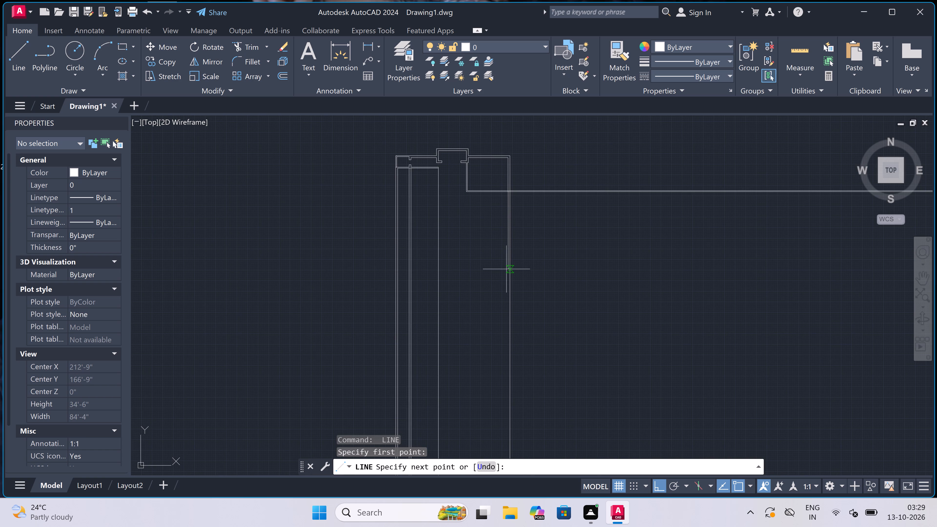
pyautogui.scroll(-2, 499, 310)
pyautogui.scroll(3, 498, 352)
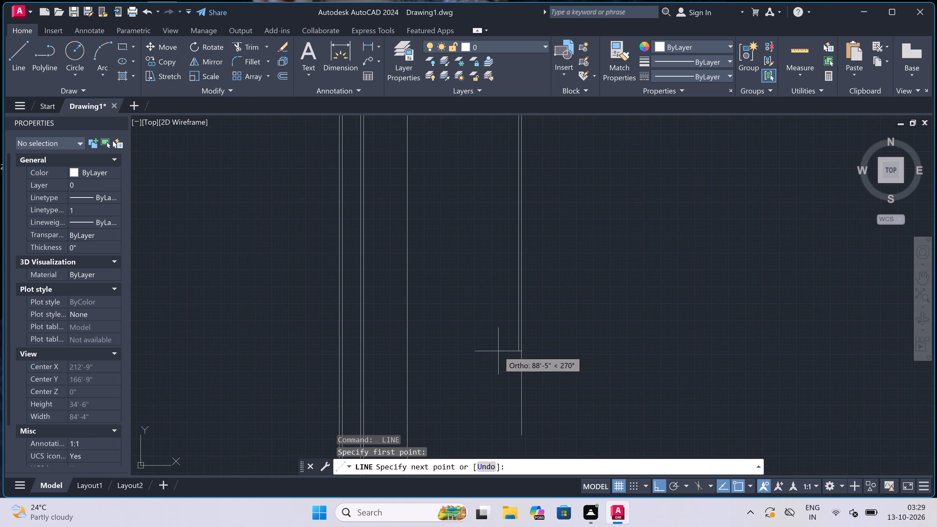
pyautogui.scroll(7, 520, 351)
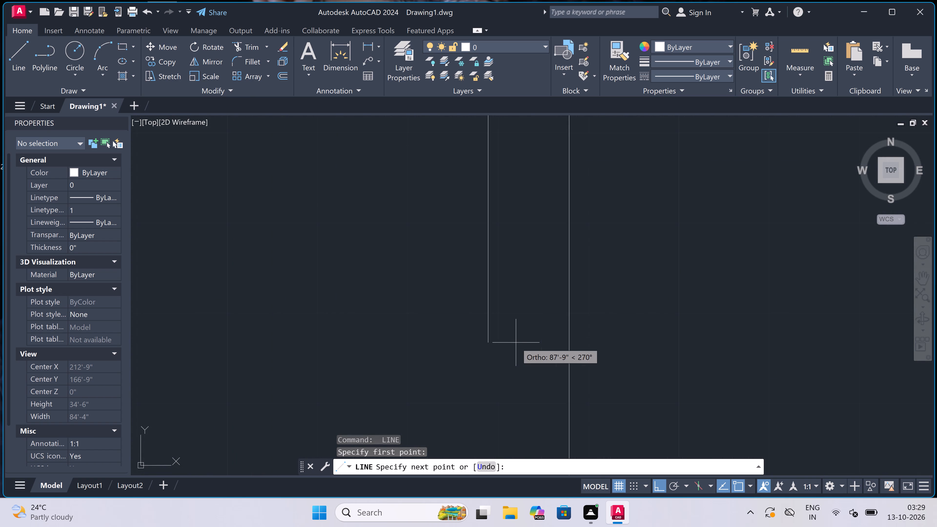
pyautogui.click(495, 335)
pyautogui.press('Escape')
# Trim the bottom partition's lines inside and beyond the right wall, and the wall's inner line between them, to form a clean junction.
pyautogui.scroll(-3, 473, 344)
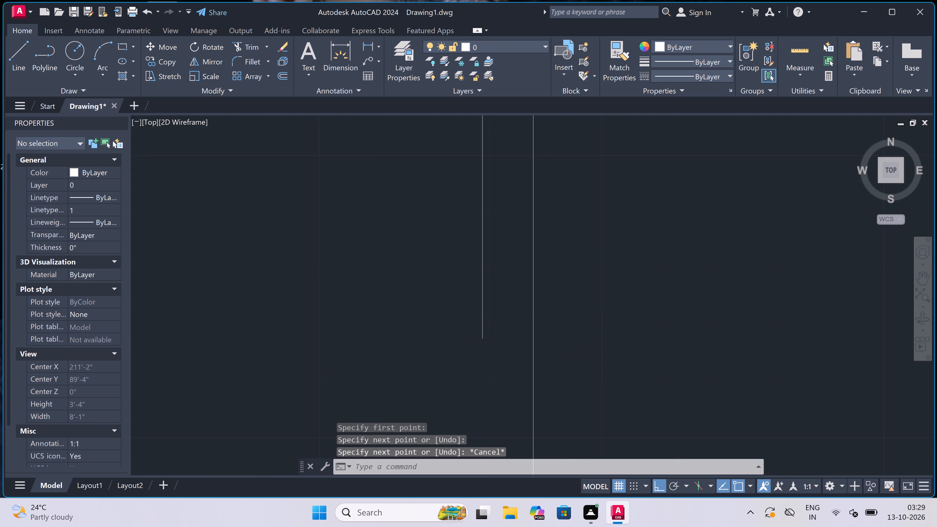
pyautogui.scroll(-8, 473, 344)
pyautogui.scroll(3, 479, 298)
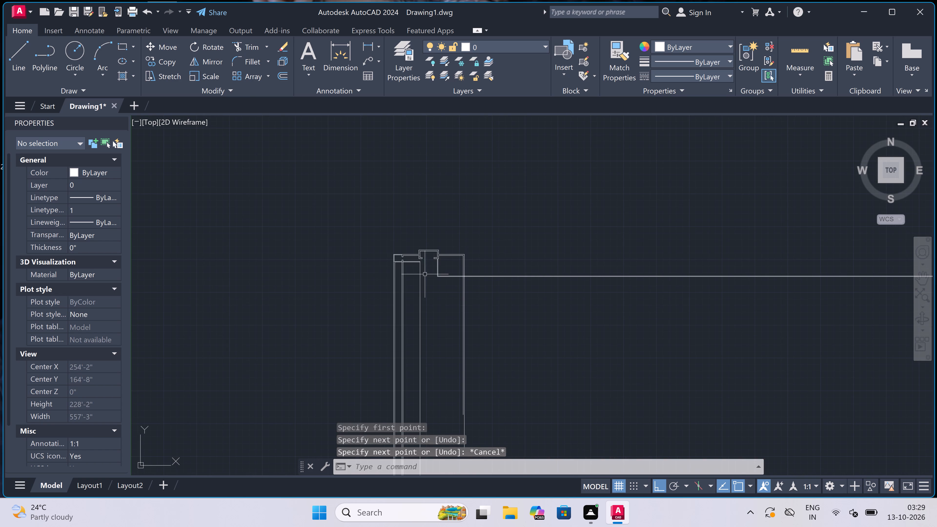
pyautogui.scroll(3, 436, 292)
pyautogui.scroll(2, 468, 242)
pyautogui.scroll(-2, 468, 244)
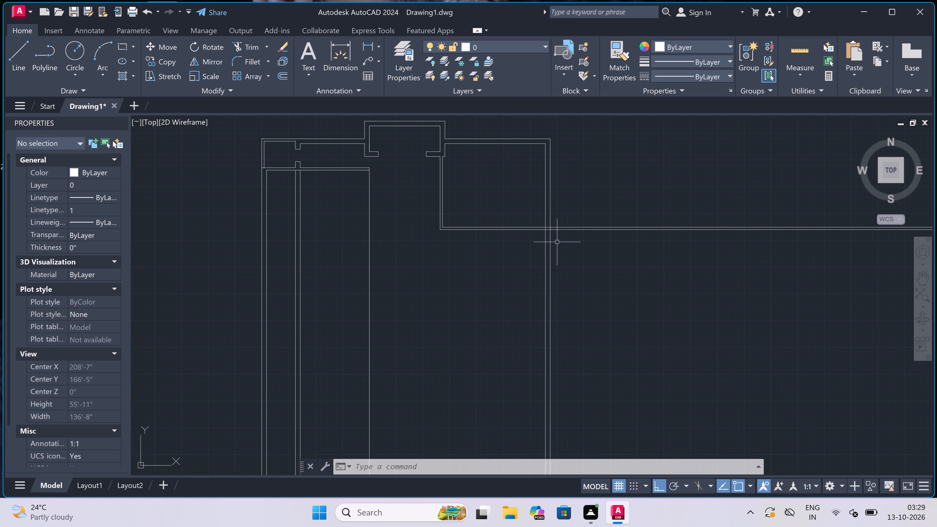
pyautogui.scroll(1, 557, 242)
pyautogui.scroll(4, 539, 215)
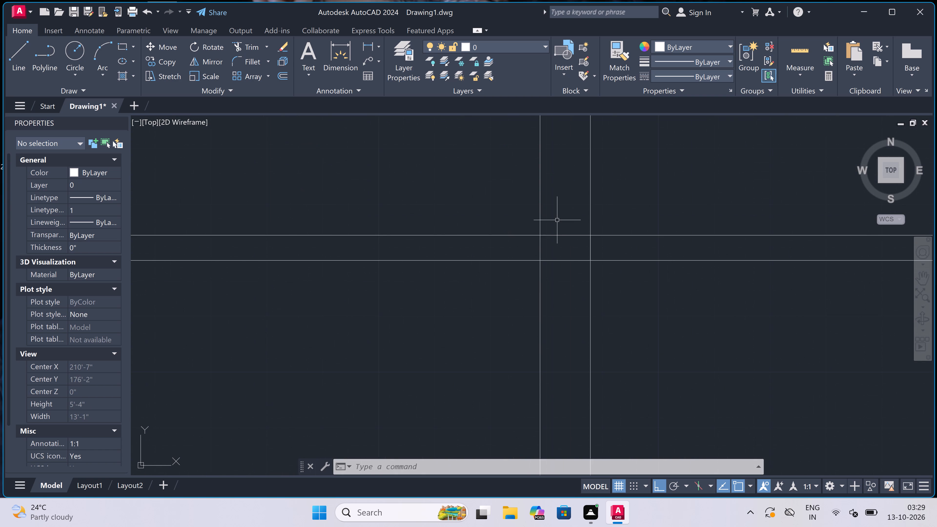
pyautogui.press('t')
pyautogui.press('r')
pyautogui.press('space')
pyautogui.click(570, 228)
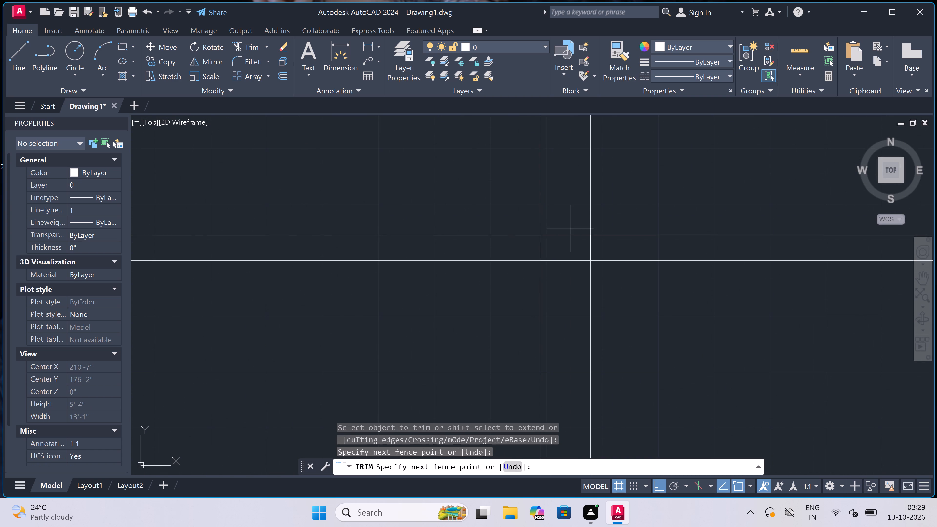
pyautogui.click(567, 277)
pyautogui.click(567, 251)
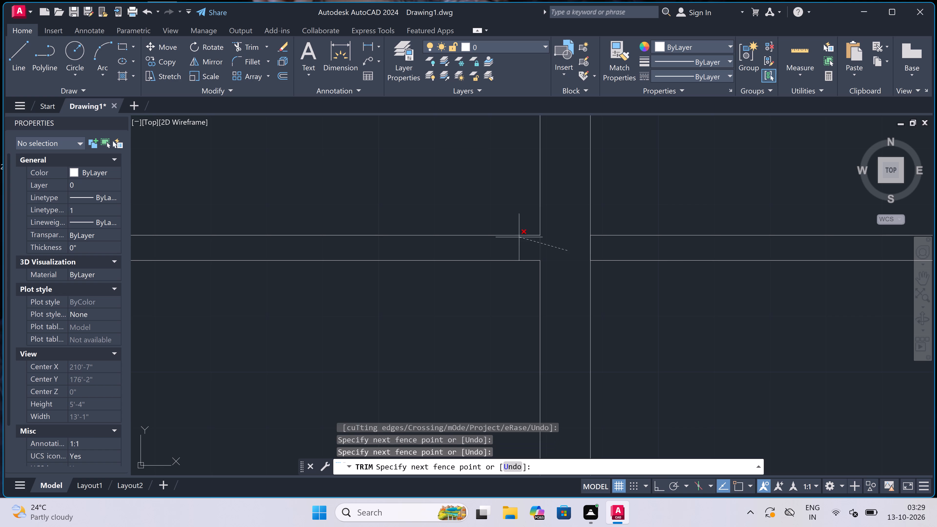
pyautogui.click(515, 241)
pyautogui.scroll(-4, 518, 238)
pyautogui.moveTo(556, 229); pyautogui.dragTo(556, 232)
pyautogui.click(556, 284)
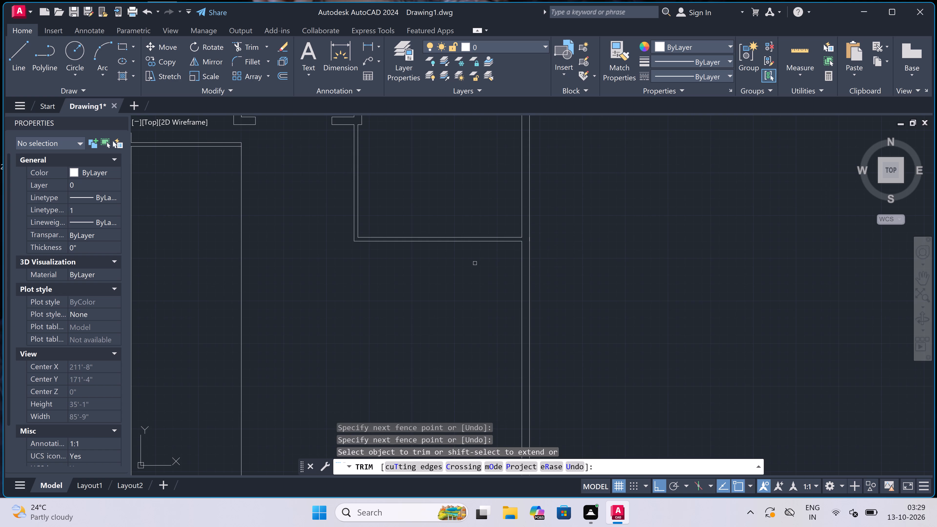
pyautogui.press('Escape')
# Offset the lower line of the room's bottom partition 5'6" downward.
pyautogui.press('o')
pyautogui.press('space')
pyautogui.moveTo(473, 244); pyautogui.dragTo(473, 249)
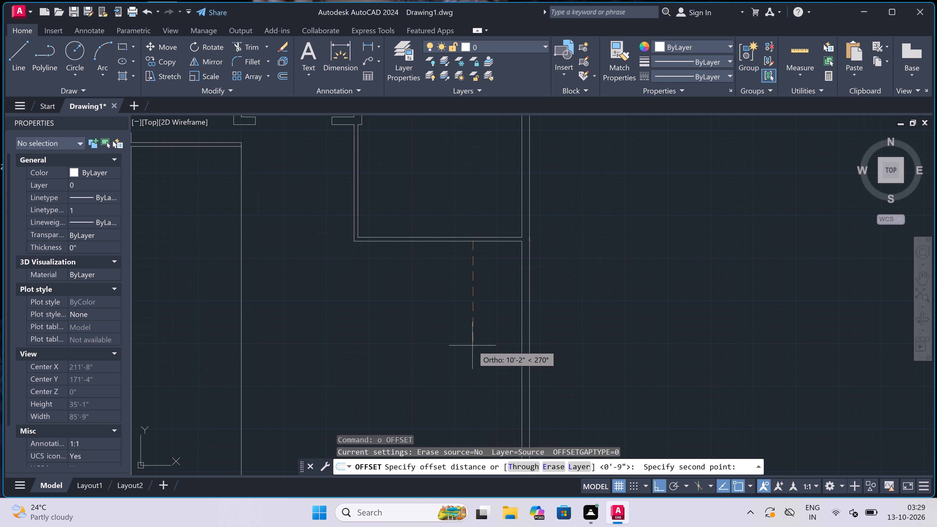
pyautogui.write('5\'6"')
pyautogui.press('space')
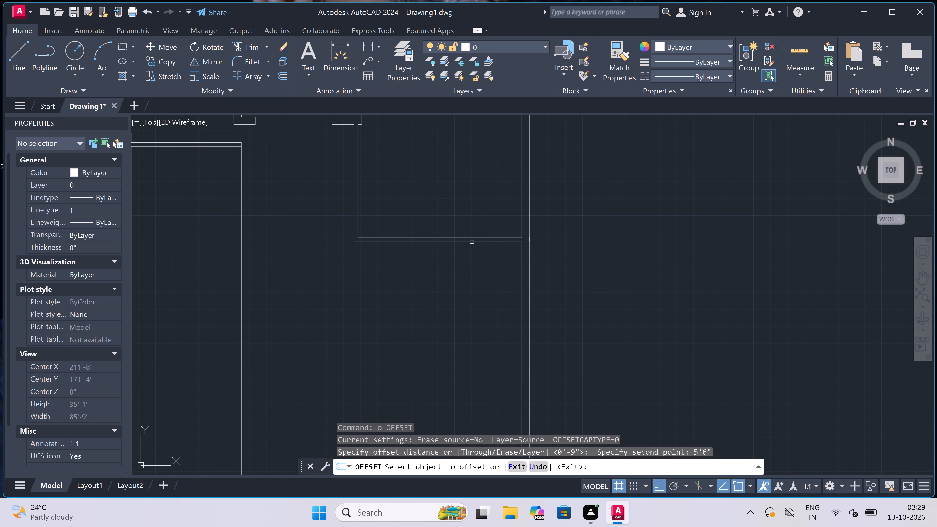
pyautogui.moveTo(472, 242); pyautogui.dragTo(472, 244)
pyautogui.click(465, 277)
pyautogui.press('Escape')
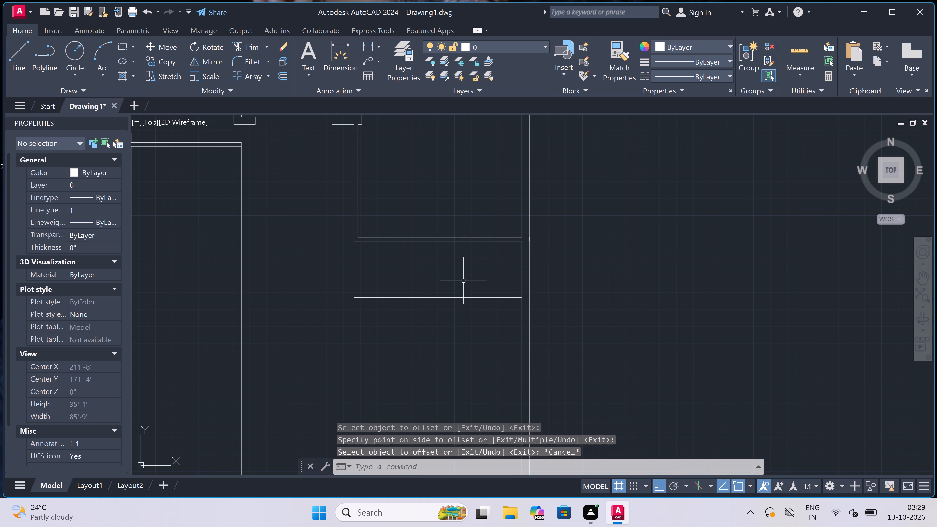
# Offset the new horizontal line 4.5" downward to give the lower partition its thickness.
pyautogui.press('space')
pyautogui.click(461, 295)
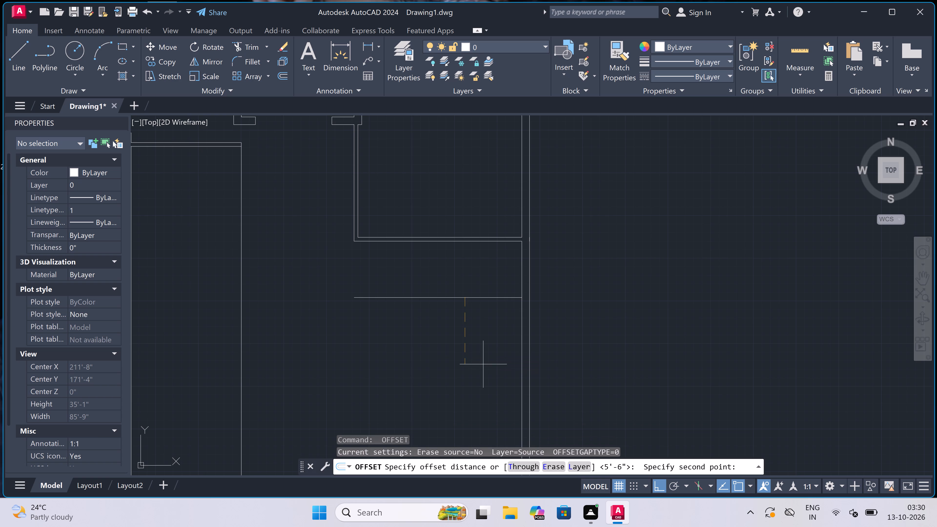
pyautogui.press('4')
pyautogui.press('.')
pyautogui.press('5')
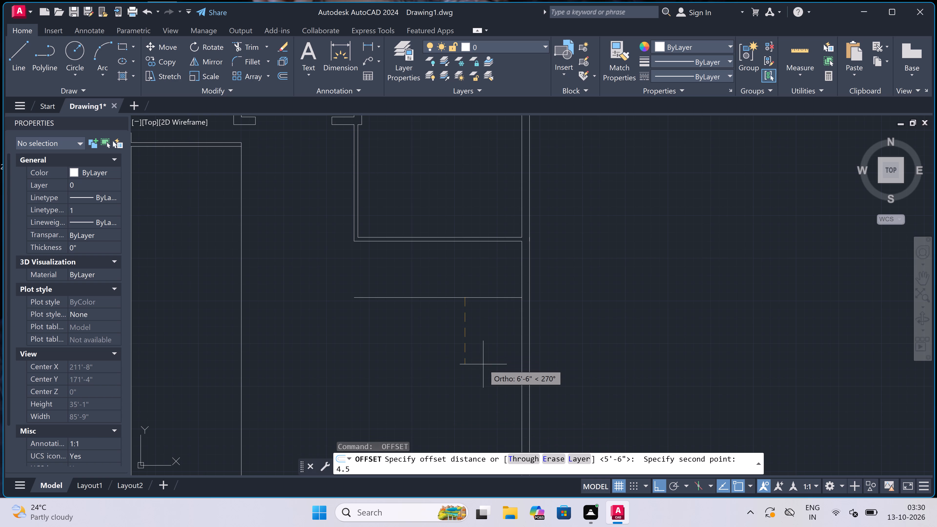
pyautogui.hotkey('shift', '"')
pyautogui.press('space')
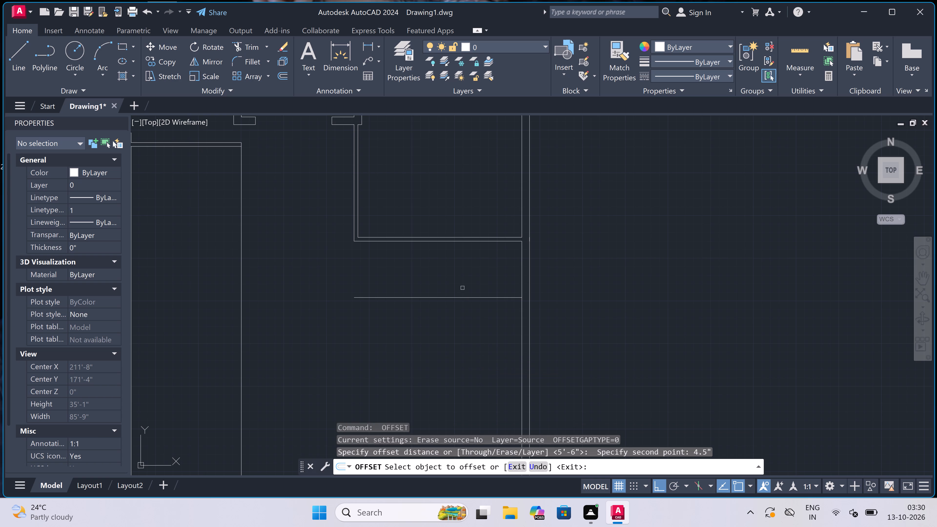
pyautogui.click(460, 297)
pyautogui.click(443, 334)
pyautogui.press('Escape')
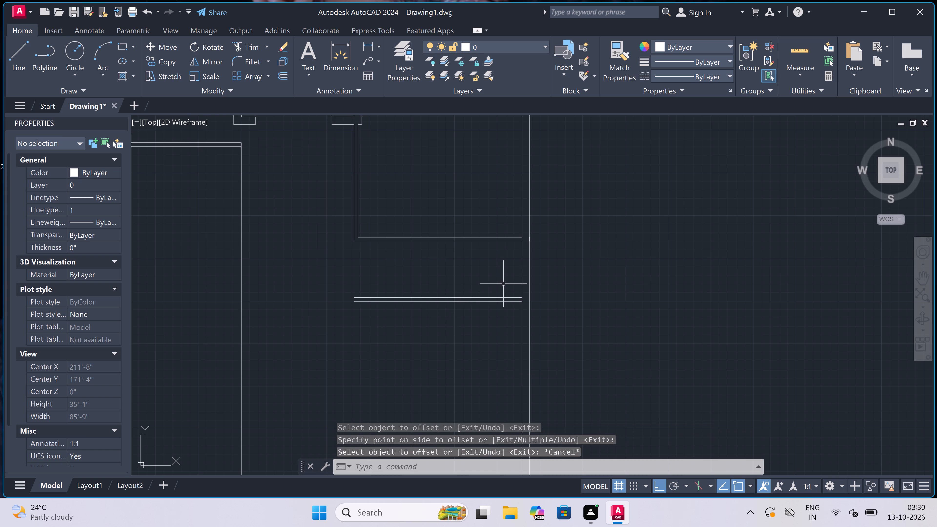
# Offset the right wall's inner line below the room 10' to the left.
pyautogui.press('space')
pyautogui.click(520, 271)
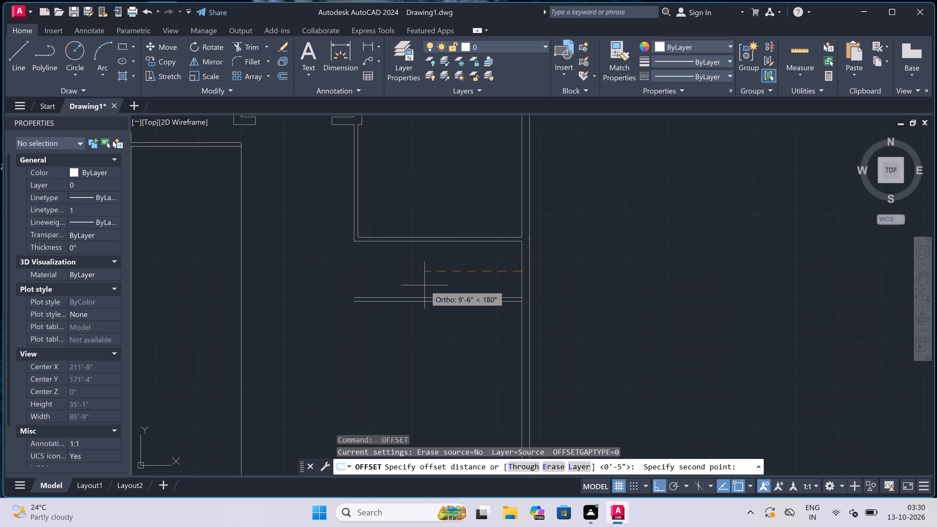
pyautogui.press('1')
pyautogui.write("0'")
pyautogui.press('space')
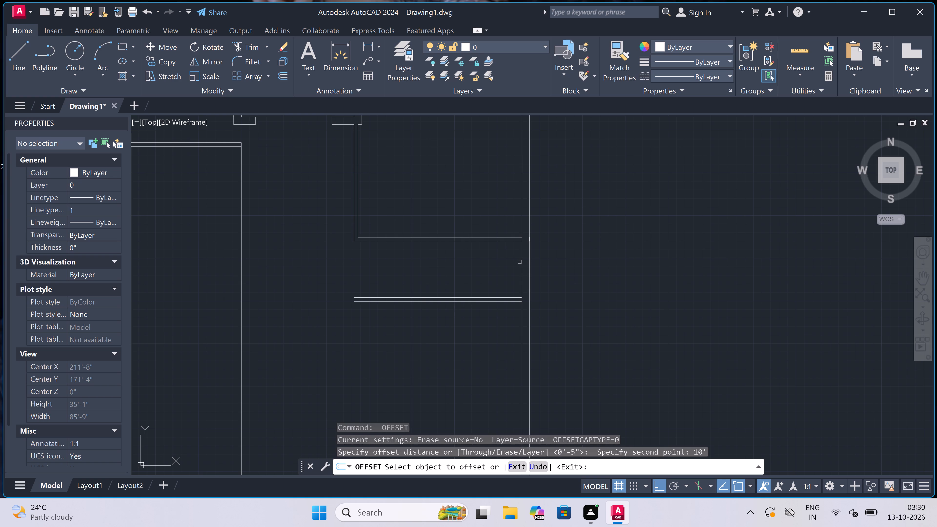
pyautogui.moveTo(522, 262); pyautogui.dragTo(519, 262)
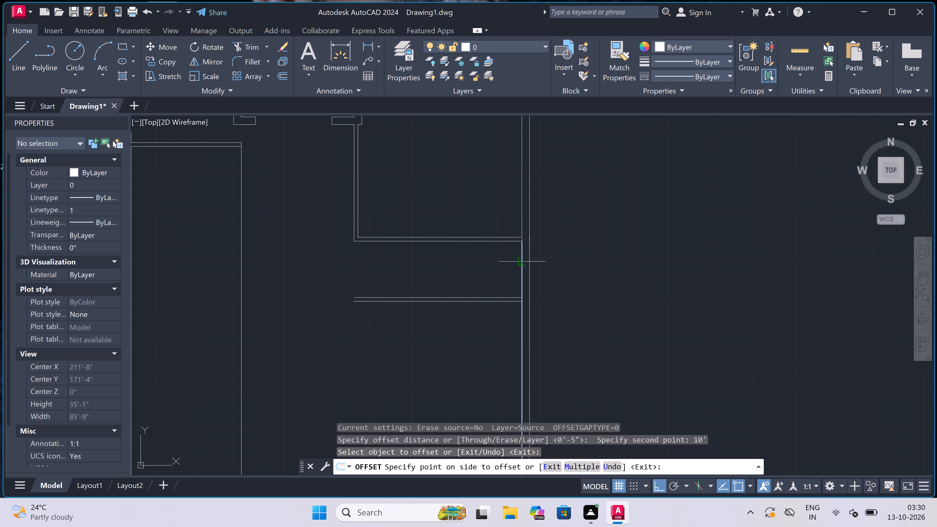
pyautogui.click(434, 268)
pyautogui.press('Escape')
# Offset the new vertical line 4.5" to the left to form a partition wall.
pyautogui.press('space')
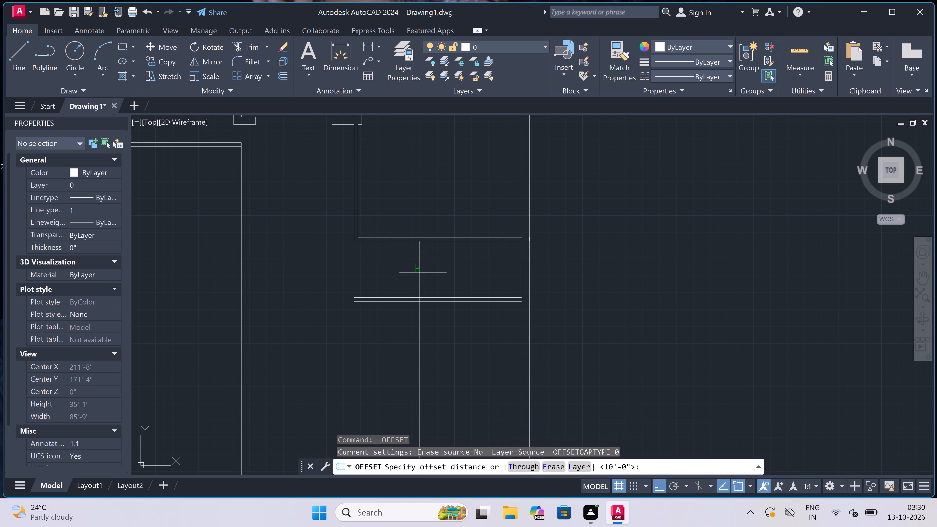
pyautogui.click(421, 273)
pyautogui.write('4.5"')
pyautogui.press('space')
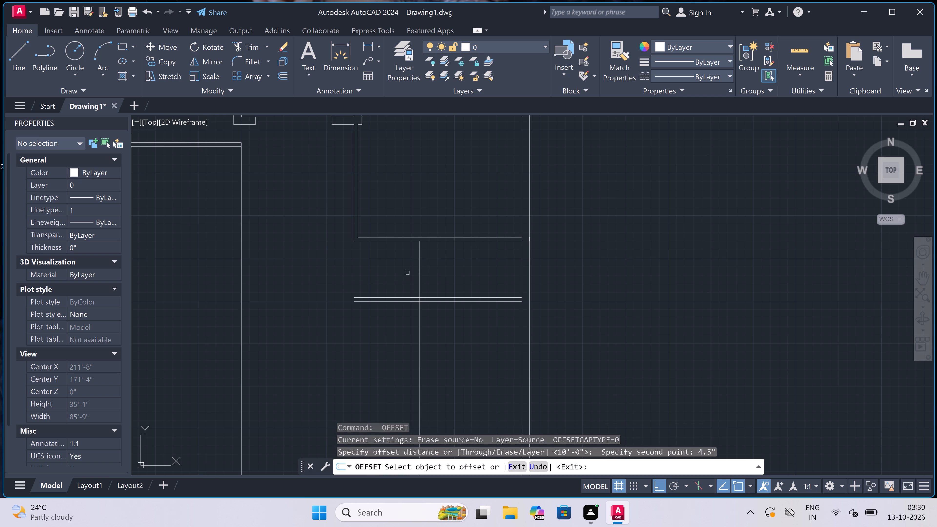
pyautogui.click(418, 262)
pyautogui.click(402, 262)
pyautogui.press('Escape')
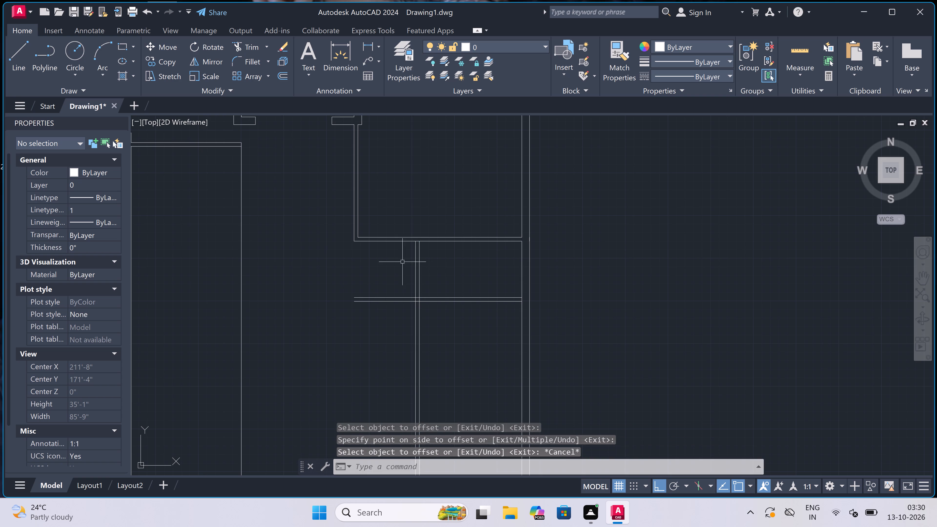
# Offset the left line of the new vertical partition 5'8" to the left.
pyautogui.press('space')
pyautogui.moveTo(415, 267); pyautogui.dragTo(411, 270)
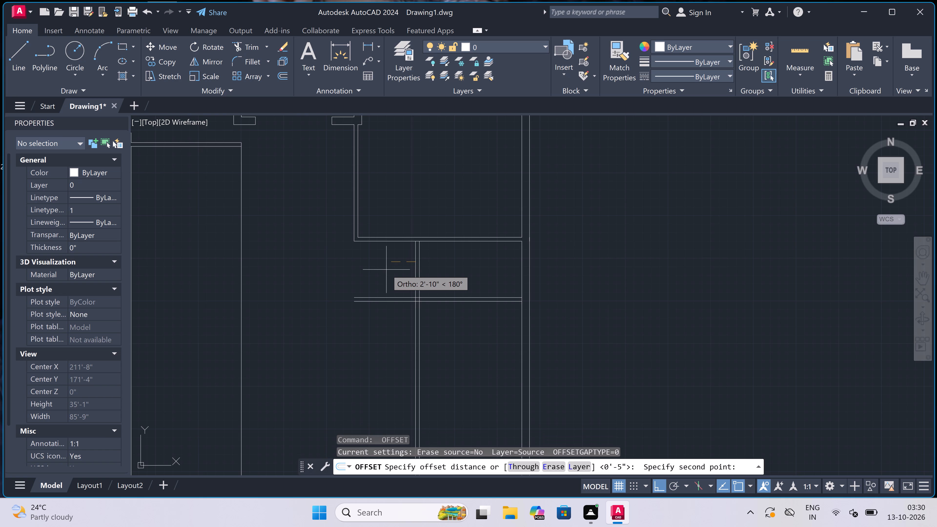
pyautogui.write("5'8")
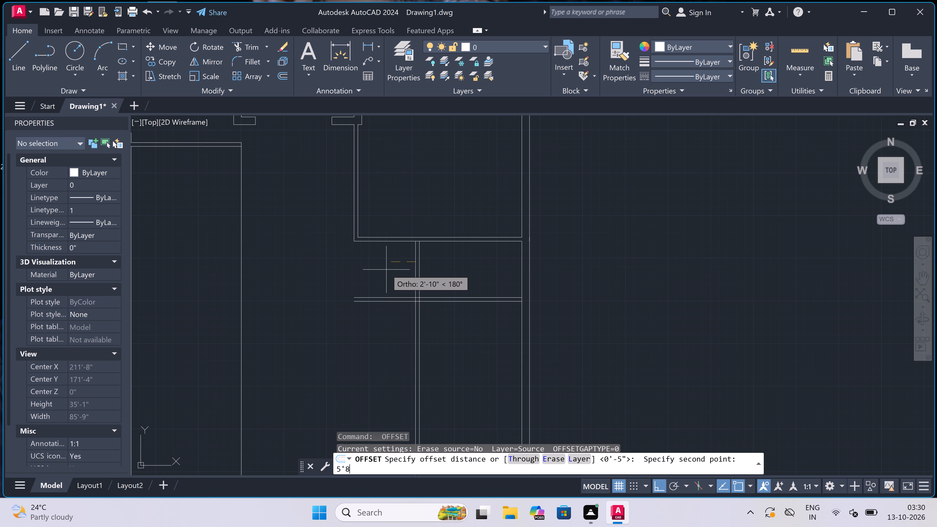
pyautogui.hotkey('shift', '"')
pyautogui.press('space')
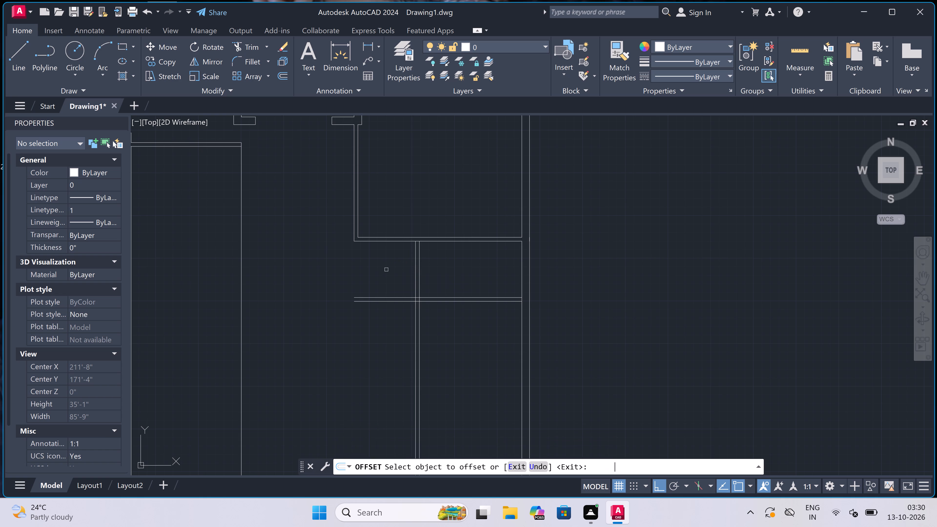
pyautogui.moveTo(415, 268); pyautogui.dragTo(407, 269)
pyautogui.click(363, 264)
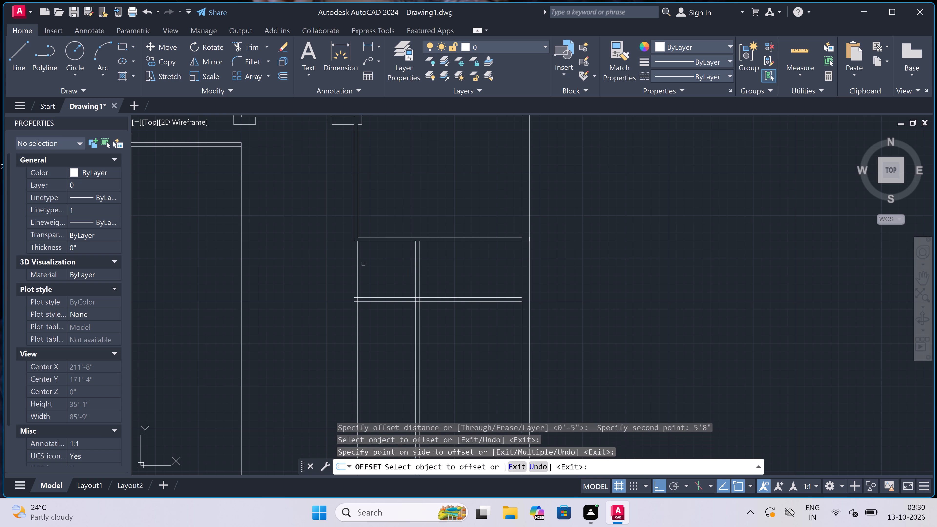
pyautogui.press('Escape')
# Offset the newest vertical line 4.5" to the left to give that wall its thickness.
pyautogui.press('space')
pyautogui.click(361, 259)
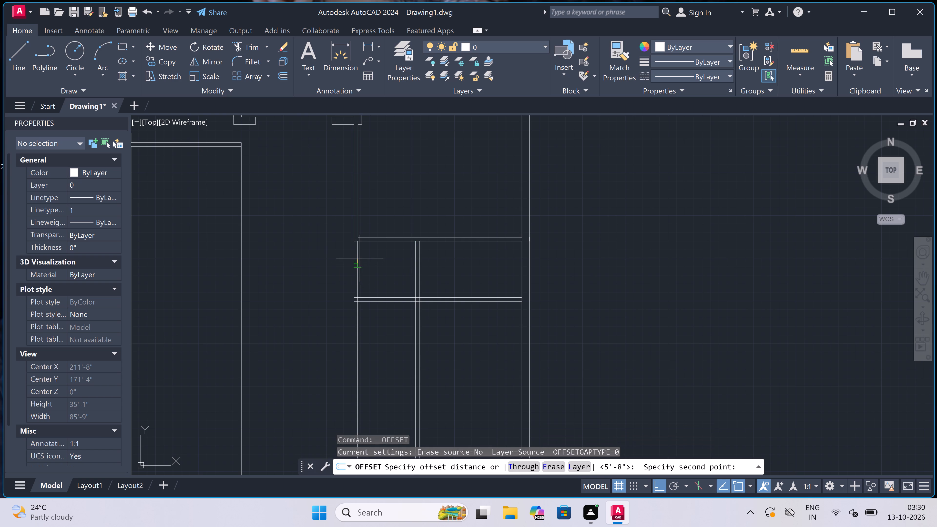
pyautogui.write('4.5"')
pyautogui.press('space')
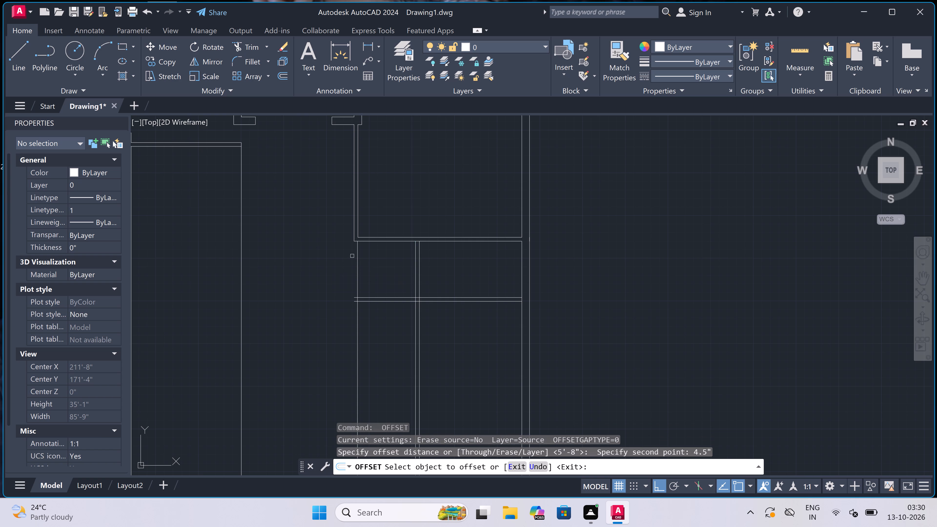
pyautogui.click(357, 256)
pyautogui.click(343, 253)
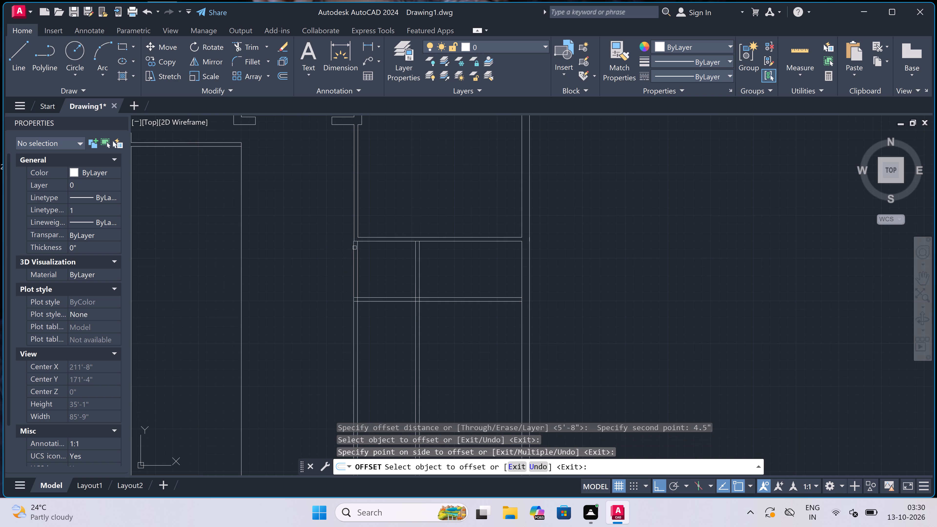
pyautogui.press('Escape')
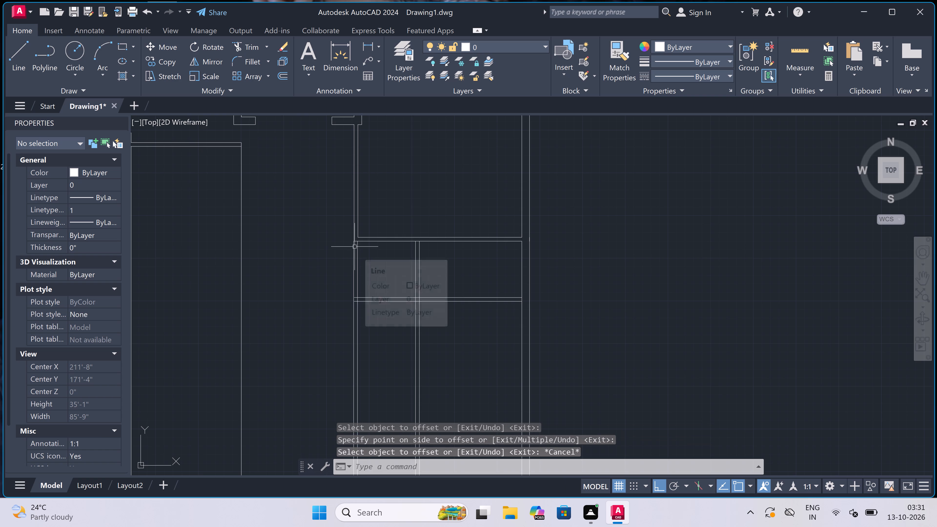
pyautogui.scroll(-3, 356, 245)
pyautogui.scroll(3, 362, 254)
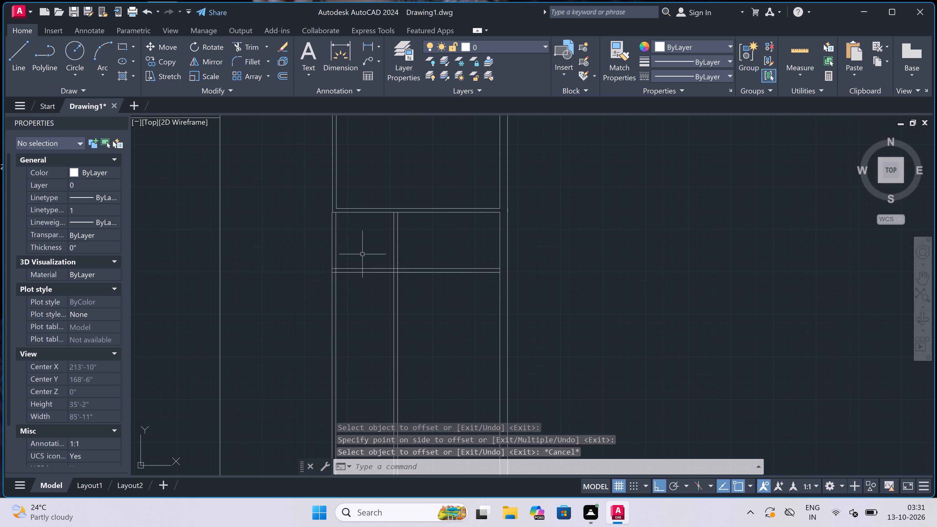
# Offset the lower line of the horizontal partition below the room 6'6" downward.
pyautogui.press('o')
pyautogui.press('space')
pyautogui.click(425, 275)
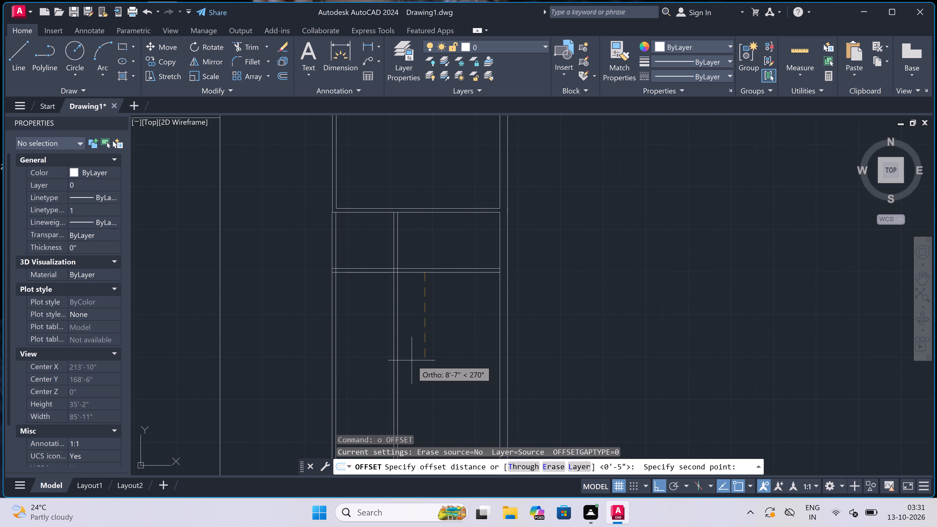
pyautogui.write('6\'6"')
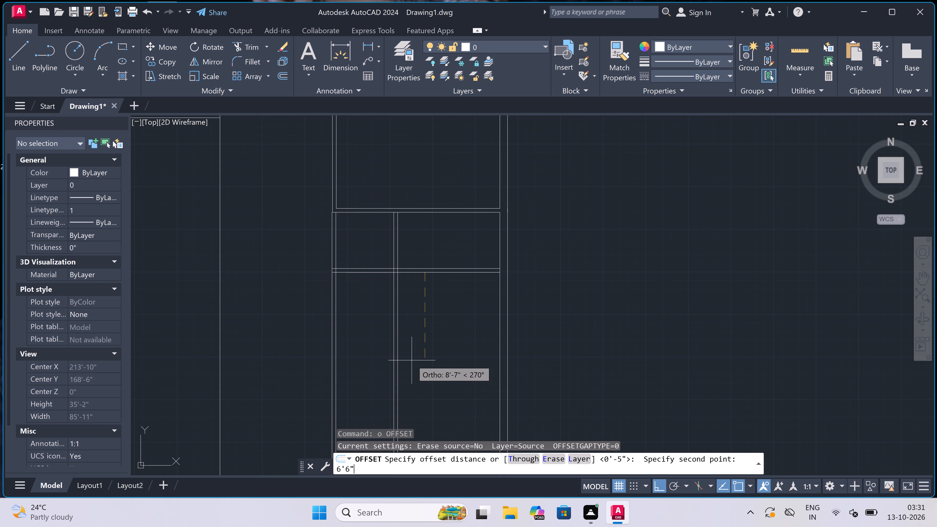
pyautogui.press('space')
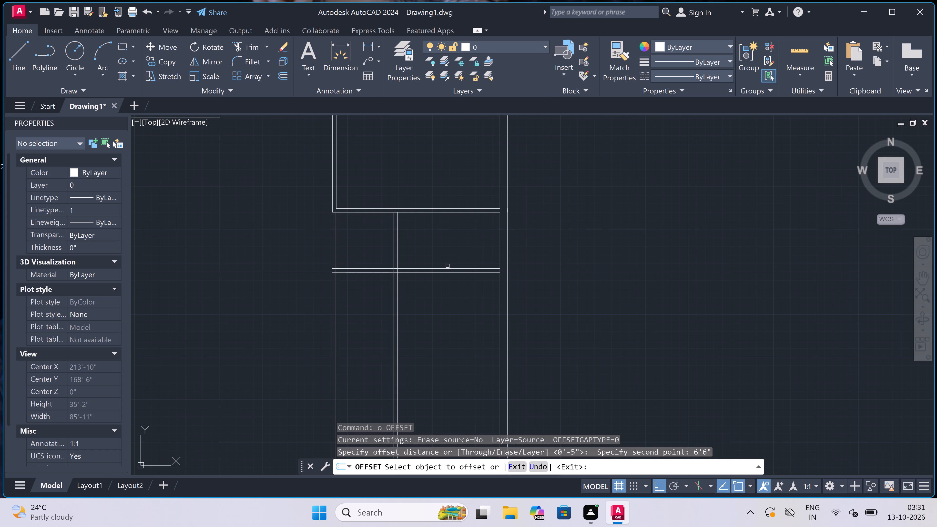
pyautogui.moveTo(447, 272); pyautogui.dragTo(444, 292)
pyautogui.click(434, 325)
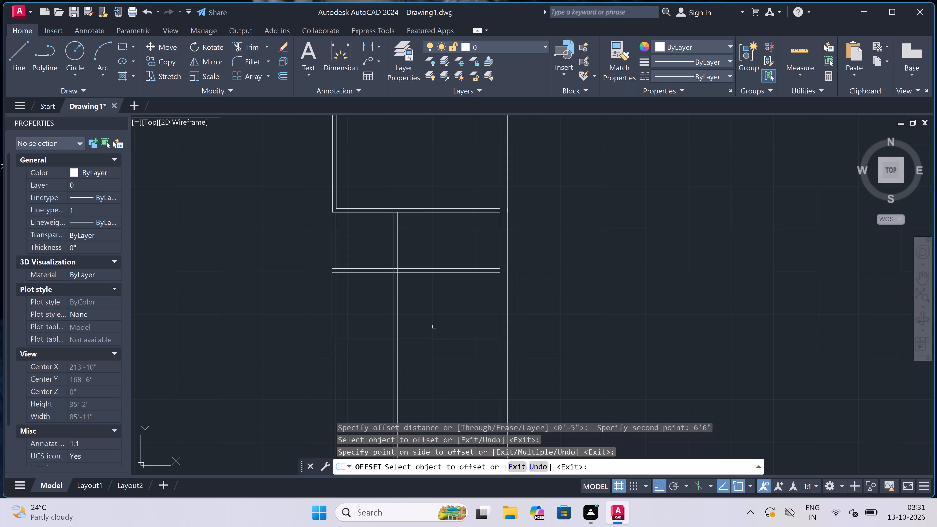
# Offset the new horizontal line 4.5" downward to form a second horizontal partition wall.
pyautogui.press('Escape')
pyautogui.press('space')
pyautogui.moveTo(433, 334); pyautogui.dragTo(433, 339)
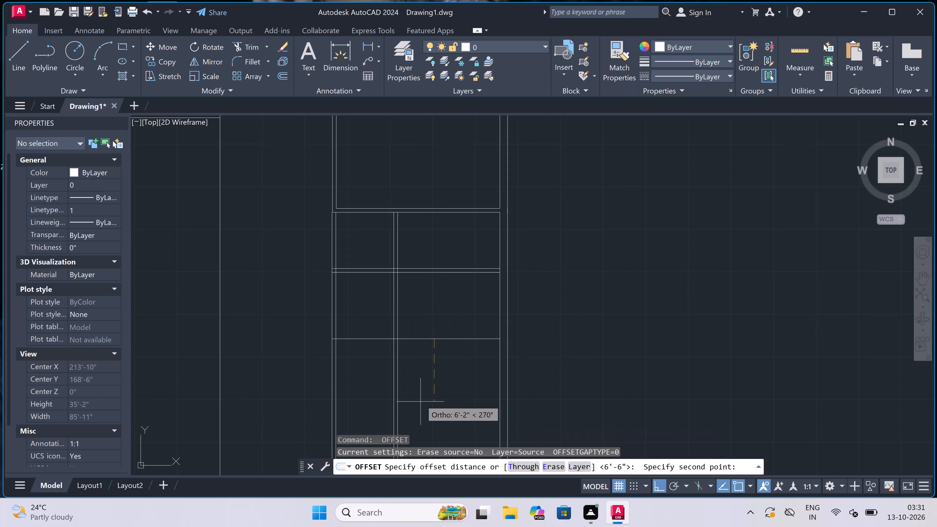
pyautogui.write('4.5"')
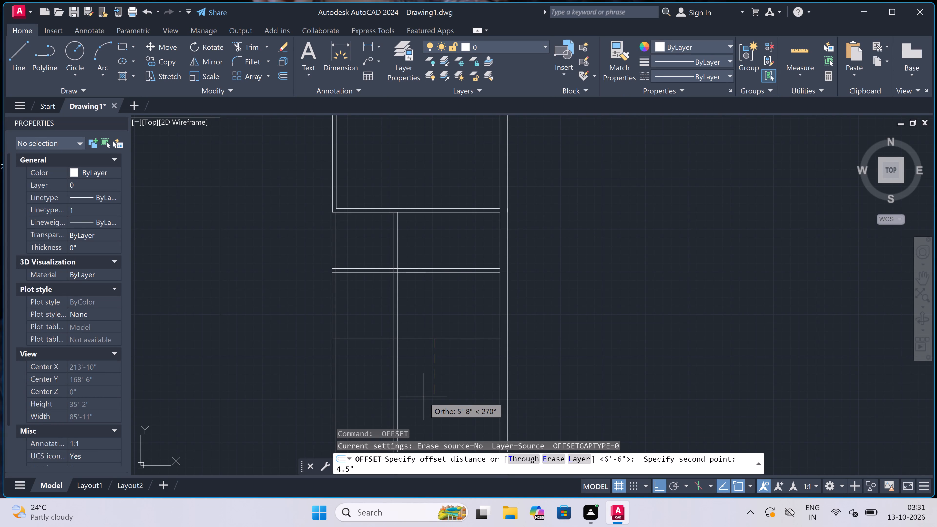
pyautogui.press('space')
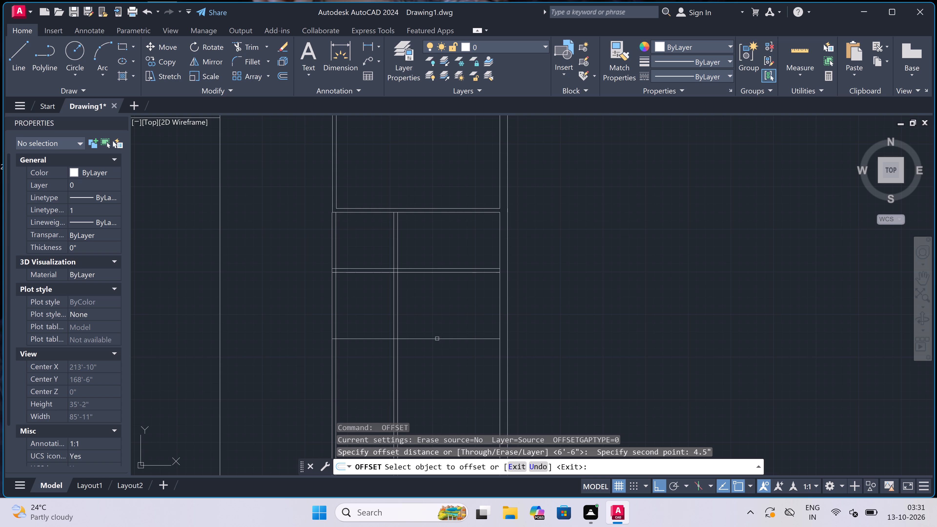
pyautogui.moveTo(437, 339); pyautogui.dragTo(436, 346)
pyautogui.click(425, 375)
pyautogui.press('Escape')
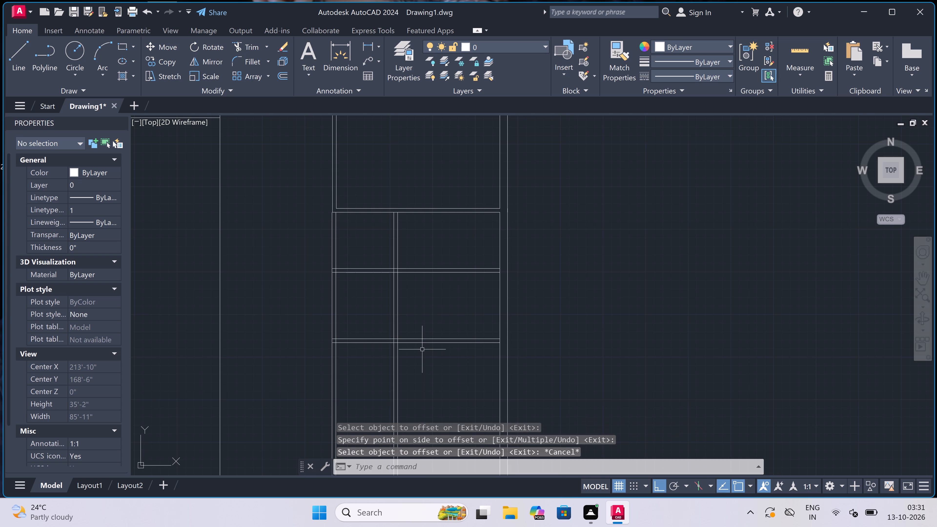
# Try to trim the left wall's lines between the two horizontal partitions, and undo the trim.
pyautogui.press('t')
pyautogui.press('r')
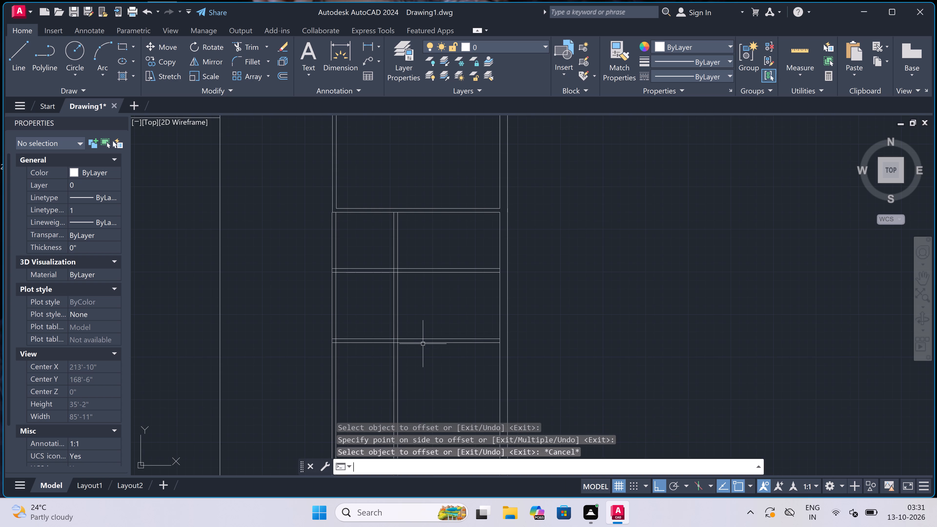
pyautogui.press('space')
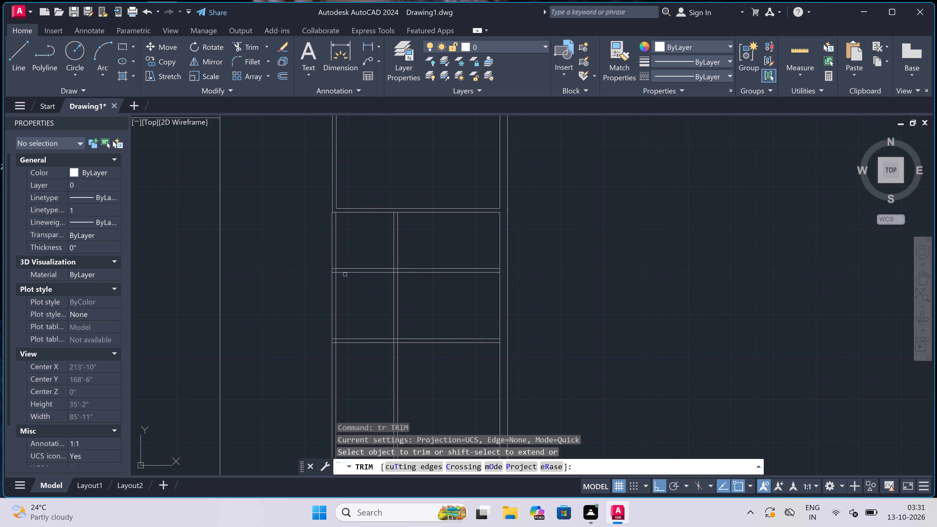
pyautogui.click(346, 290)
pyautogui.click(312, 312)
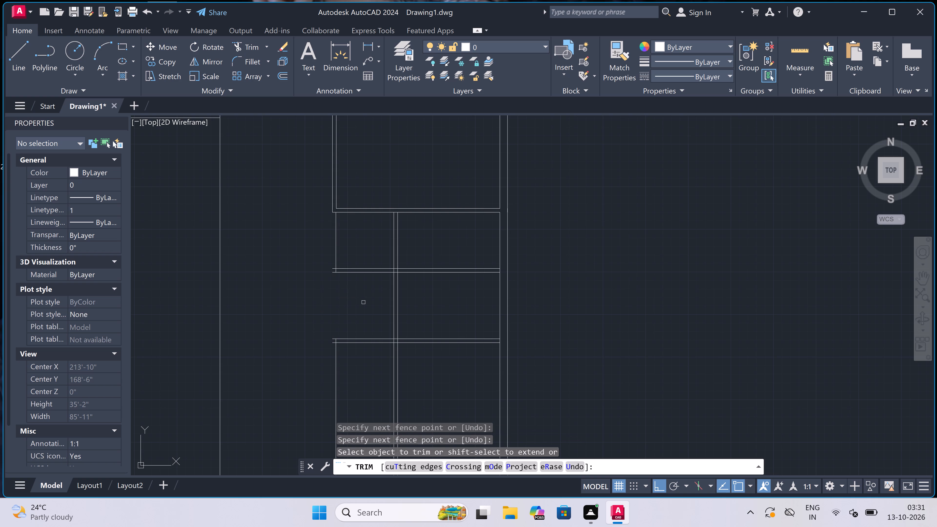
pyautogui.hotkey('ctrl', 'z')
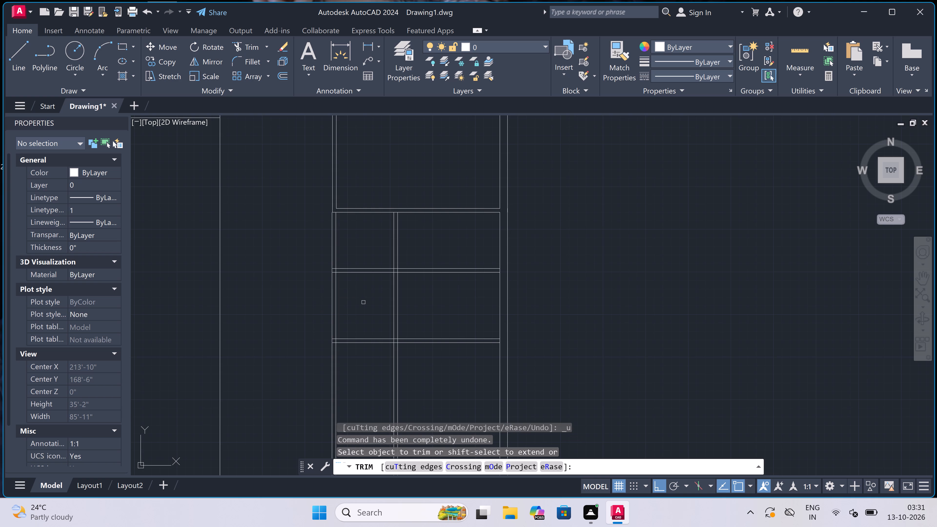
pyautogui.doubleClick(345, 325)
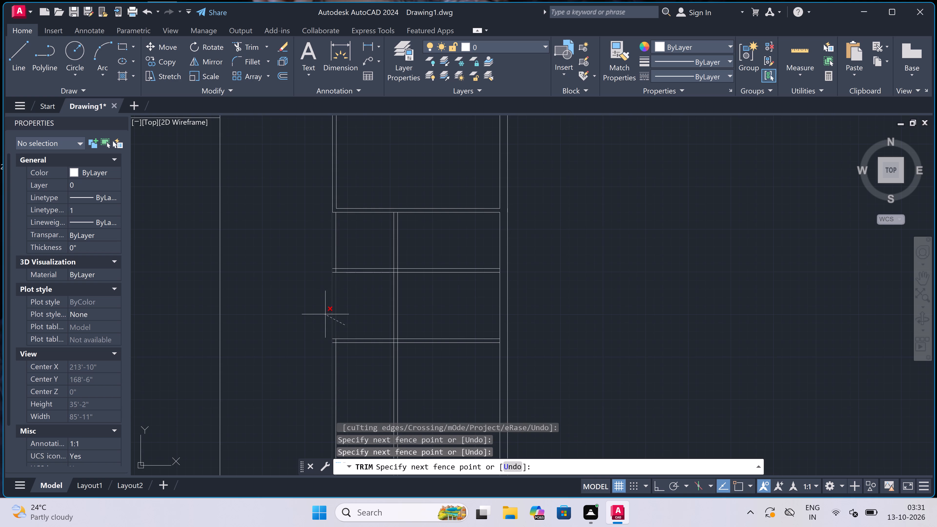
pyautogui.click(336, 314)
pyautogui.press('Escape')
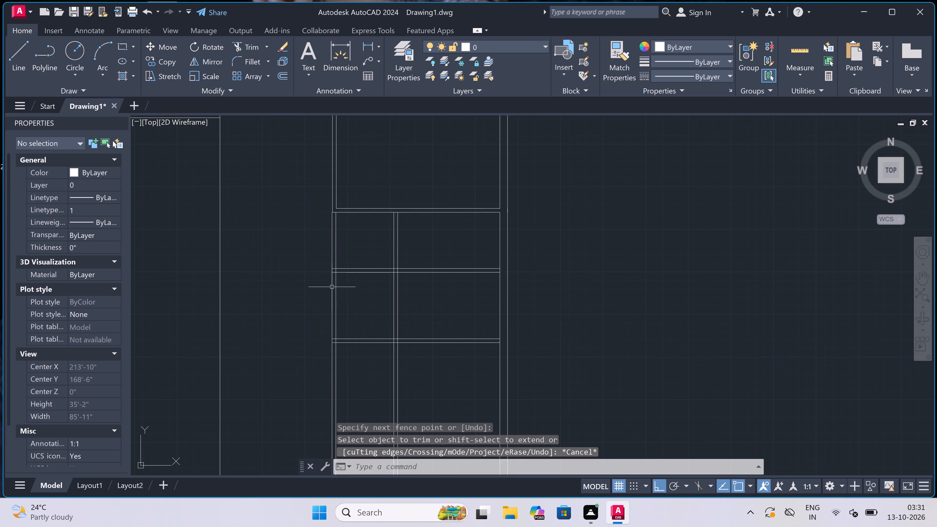
# Extend both lines of the upper horizontal partition to the left wall's outer line.
pyautogui.scroll(3, 333, 282)
pyautogui.scroll(2, 332, 237)
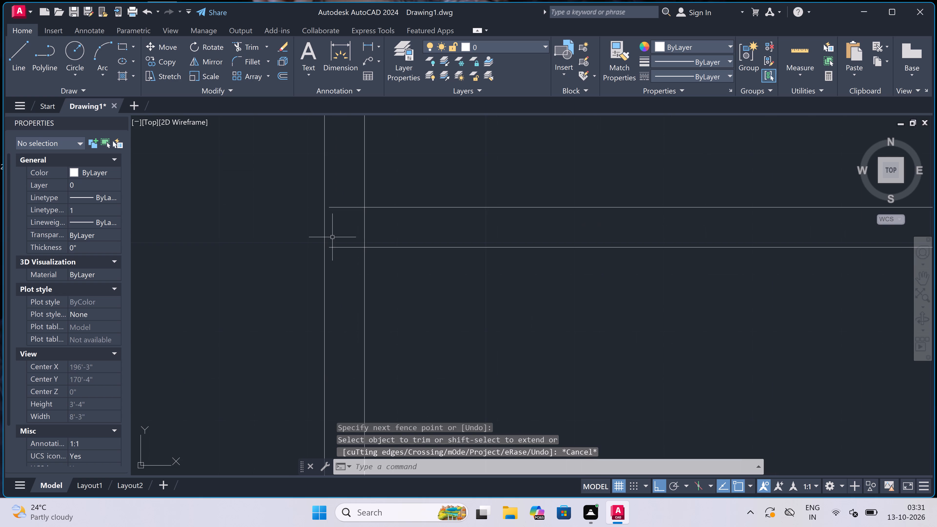
pyautogui.write('ex')
pyautogui.press('space')
pyautogui.click(345, 183)
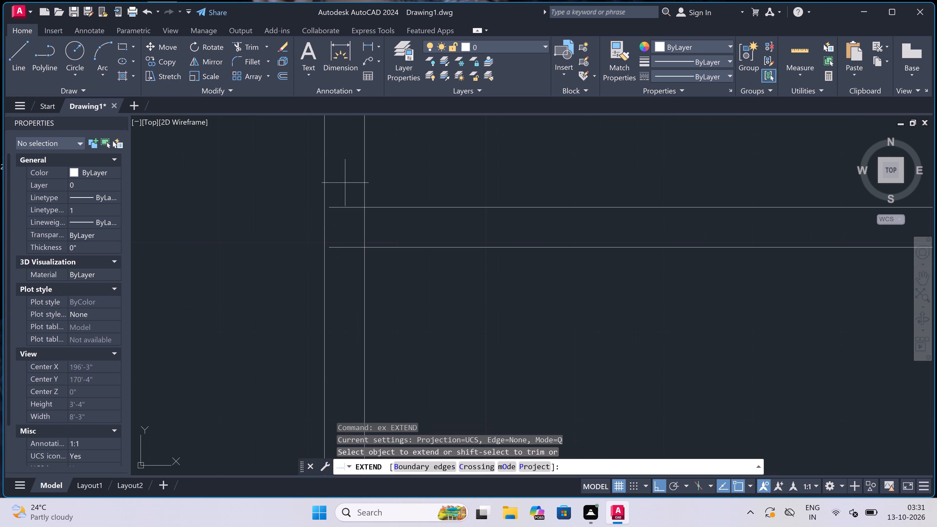
pyautogui.click(344, 356)
# Extend both lines of the lower horizontal partition to the left wall's outer line.
pyautogui.scroll(-3, 422, 243)
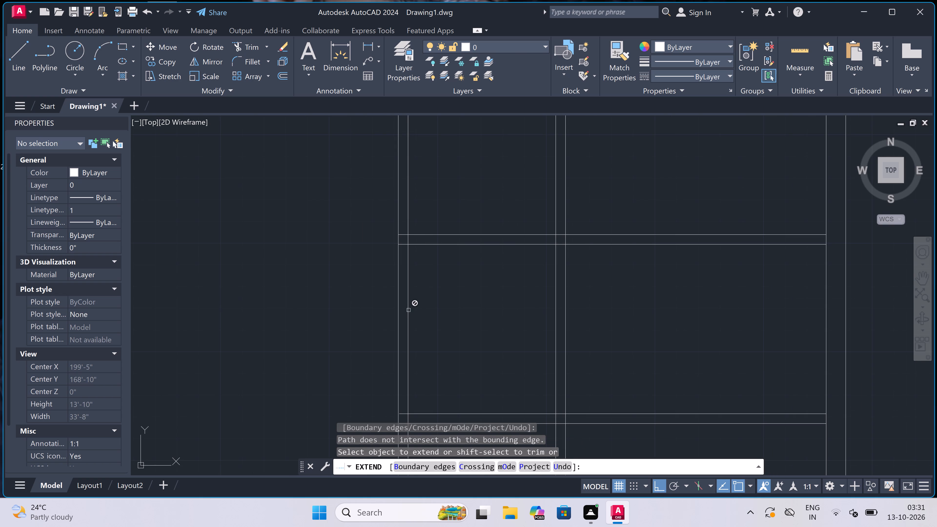
pyautogui.scroll(-5, 407, 338)
pyautogui.scroll(4, 405, 346)
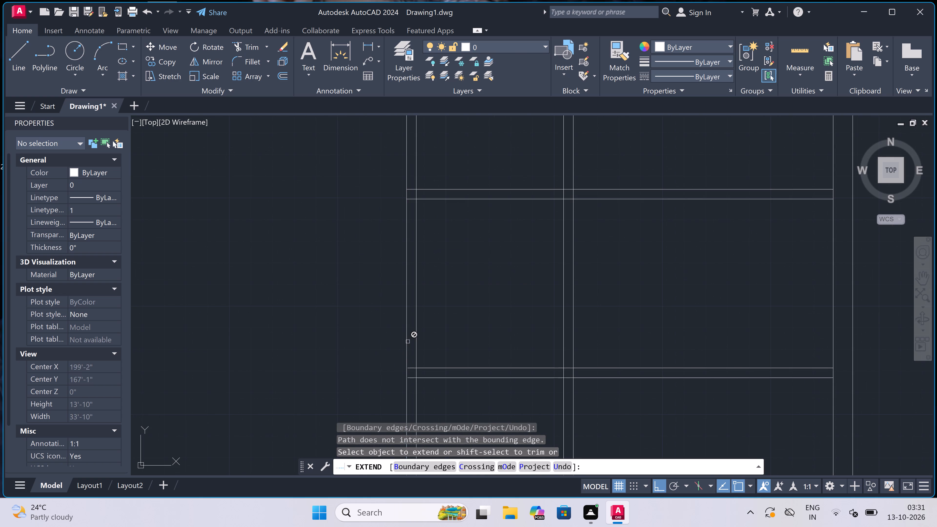
pyautogui.scroll(4, 407, 370)
pyautogui.scroll(-4, 431, 276)
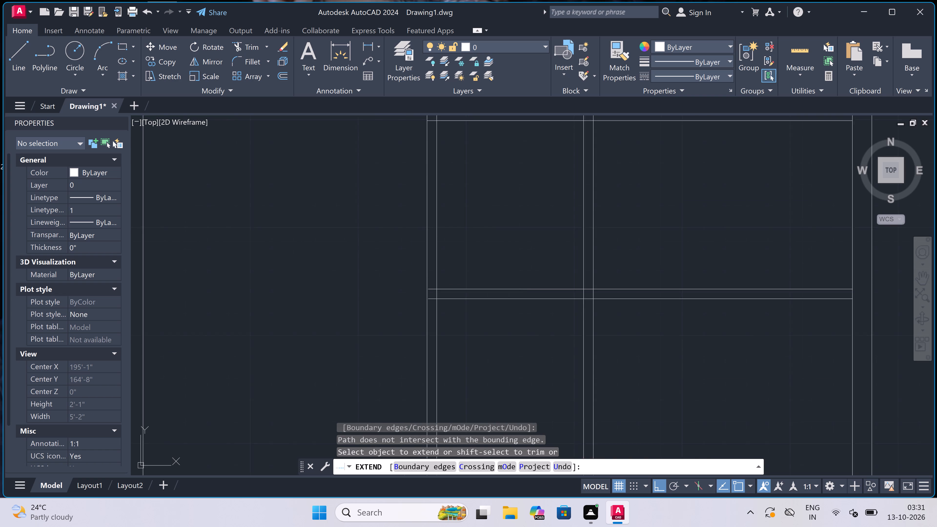
pyautogui.scroll(-1, 431, 276)
pyautogui.scroll(7, 429, 294)
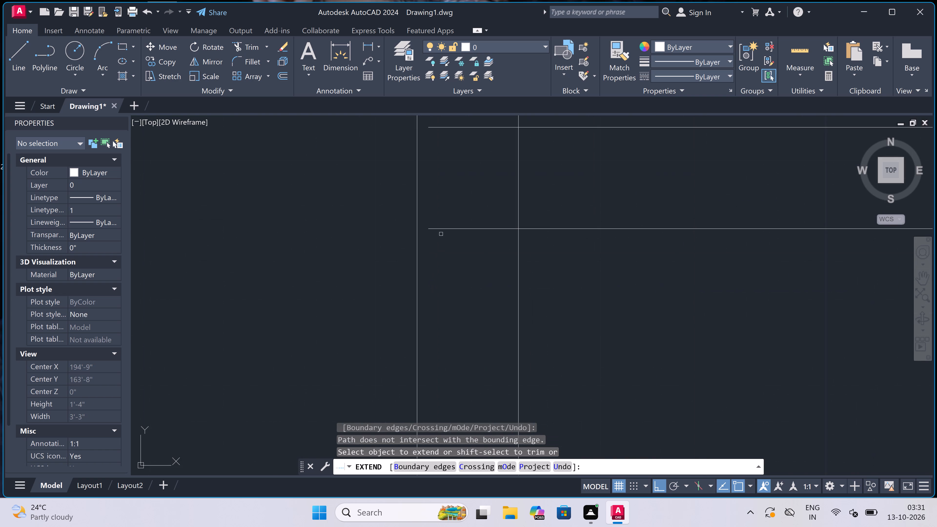
pyautogui.scroll(-2, 447, 181)
pyautogui.scroll(2, 456, 143)
pyautogui.click(456, 143)
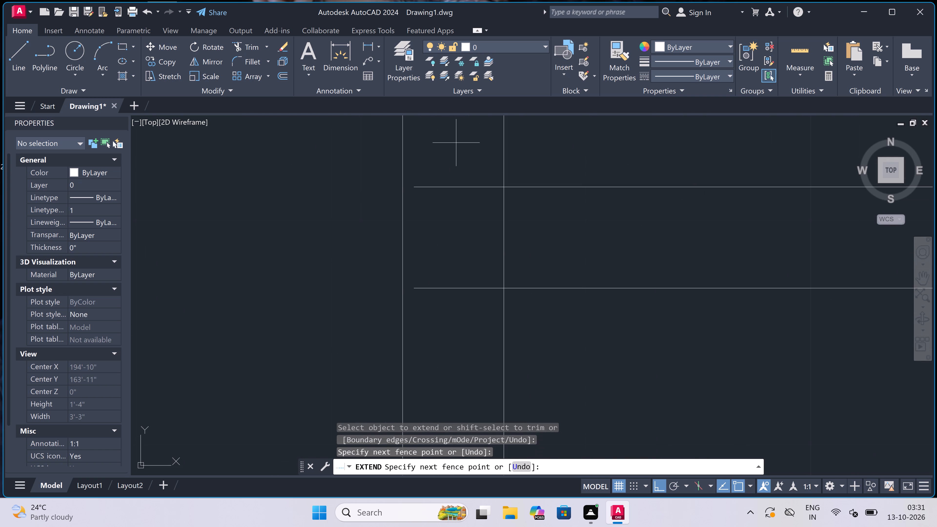
pyautogui.moveTo(442, 353); pyautogui.dragTo(443, 347)
pyautogui.scroll(-7, 440, 312)
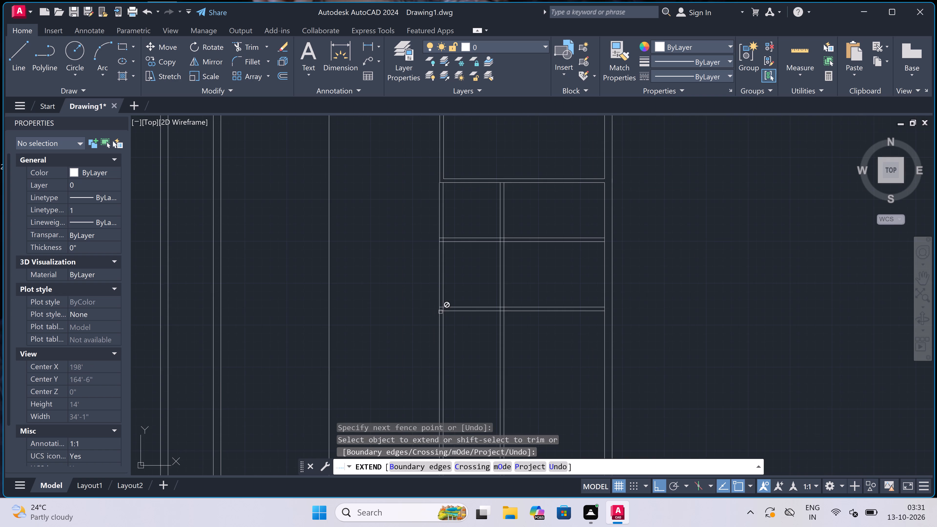
pyautogui.scroll(1, 492, 301)
pyautogui.press('Escape')
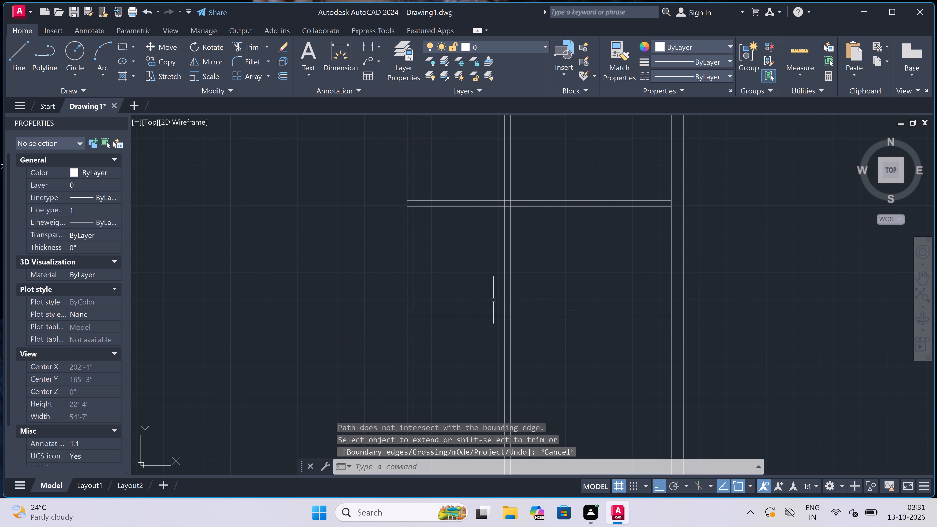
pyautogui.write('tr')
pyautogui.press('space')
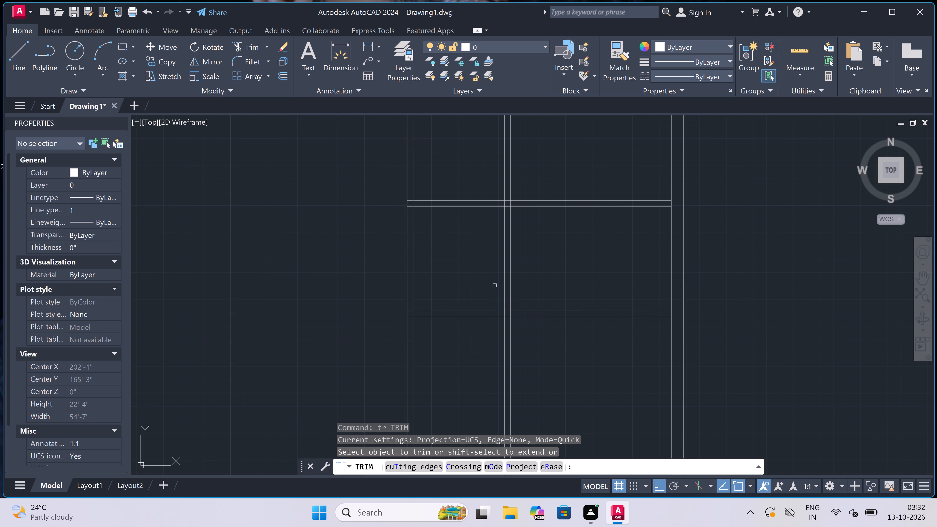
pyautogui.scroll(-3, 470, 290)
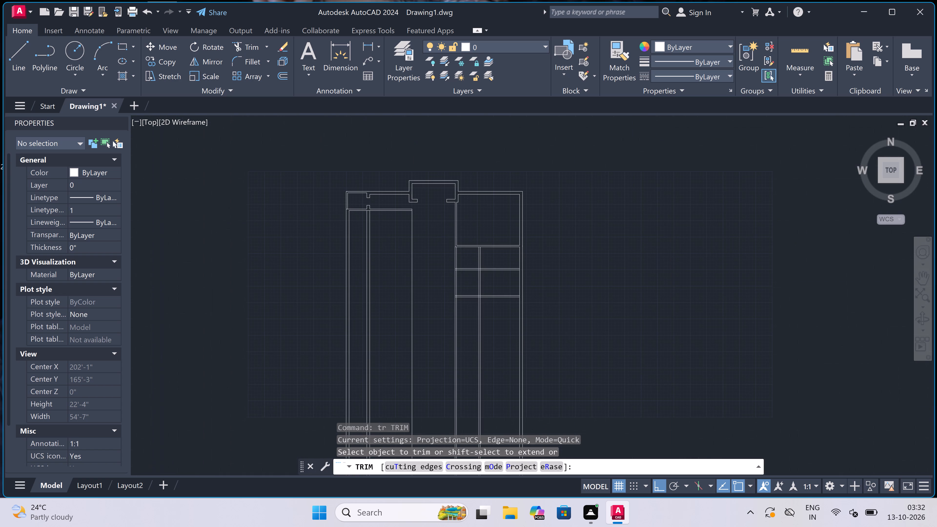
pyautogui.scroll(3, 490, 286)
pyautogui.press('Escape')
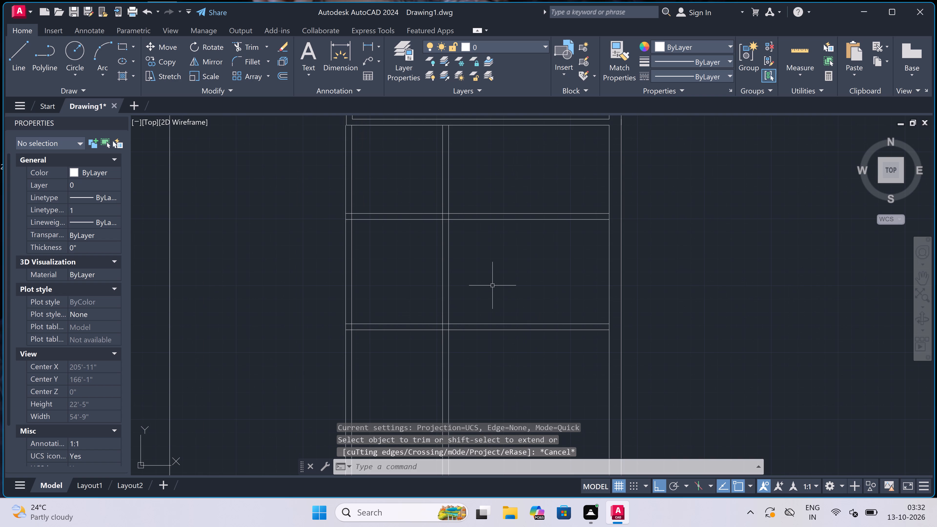
# Draw a line from the right end of the upper partition's bottom line 4.5" down, continuing horizontally to the left wall's outer line.
pyautogui.press('l')
pyautogui.press('space')
pyautogui.moveTo(609, 220); pyautogui.dragTo(609, 220)
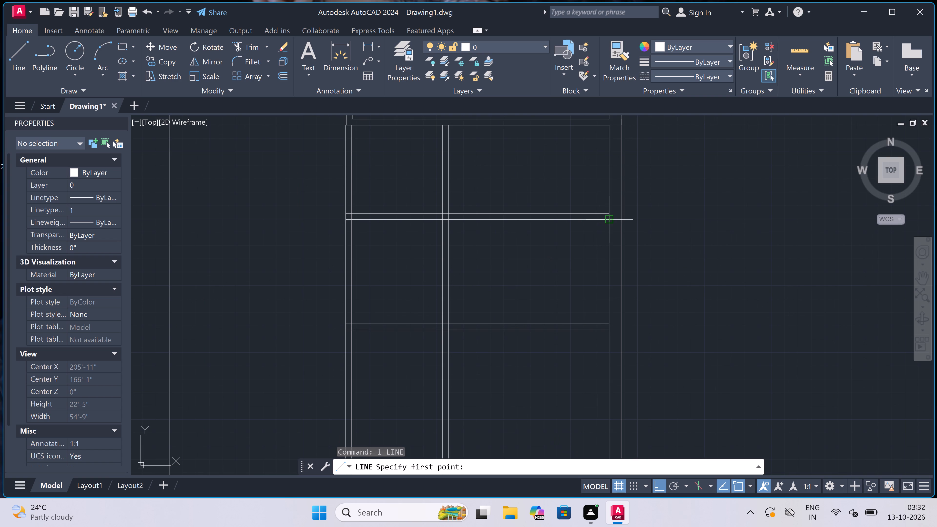
pyautogui.moveTo(609, 220); pyautogui.dragTo(610, 223)
pyautogui.write('4.5"')
pyautogui.press('space')
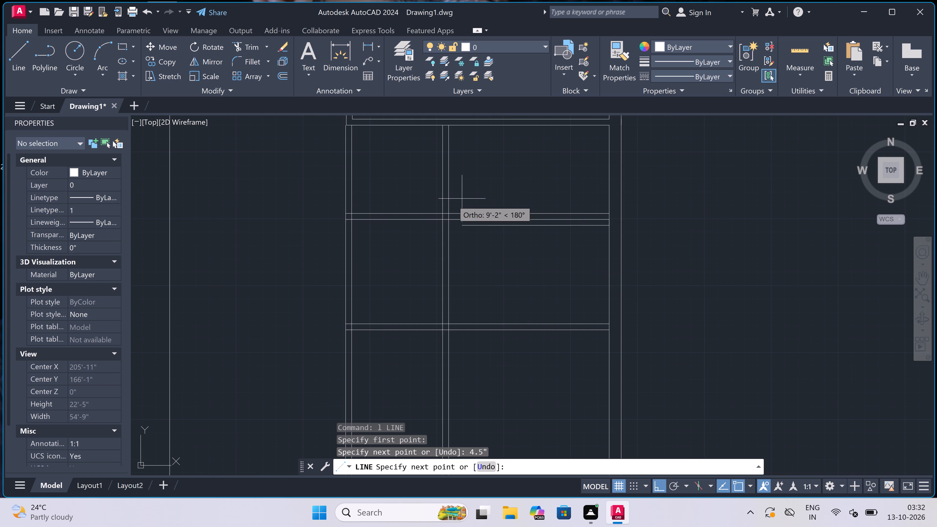
pyautogui.click(344, 226)
pyautogui.press('Escape')
# Draw a line from the right end of the lower partition's bottom line 4.5" down, continuing horizontally to the left wall's outer line.
pyautogui.press('space')
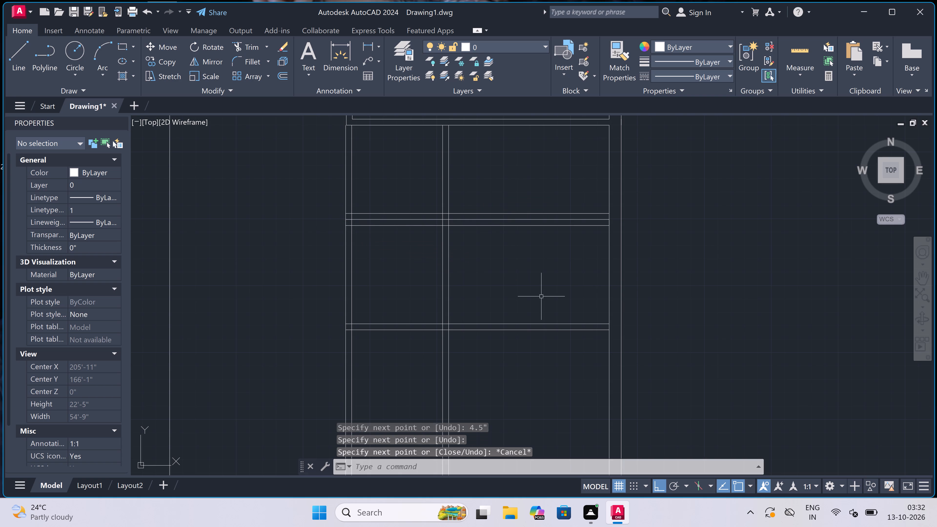
pyautogui.click(609, 330)
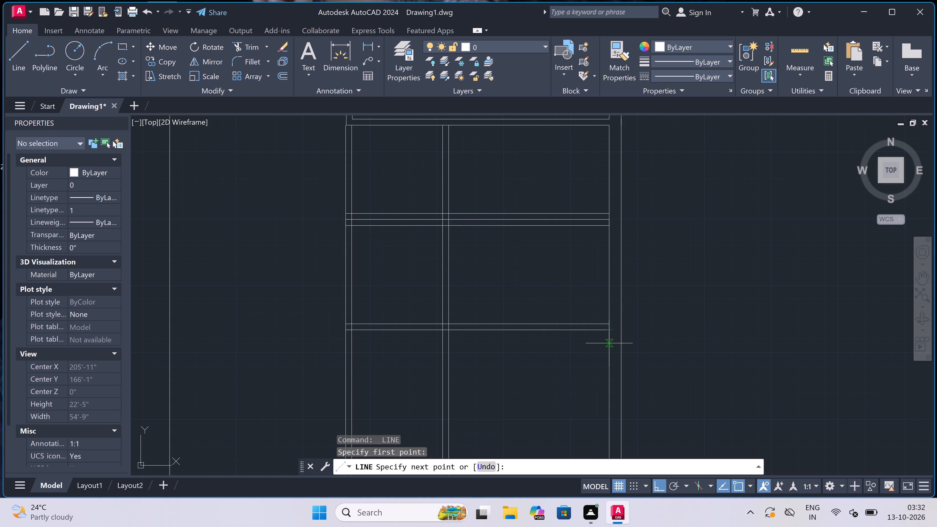
pyautogui.write('4.5"')
pyautogui.press('space')
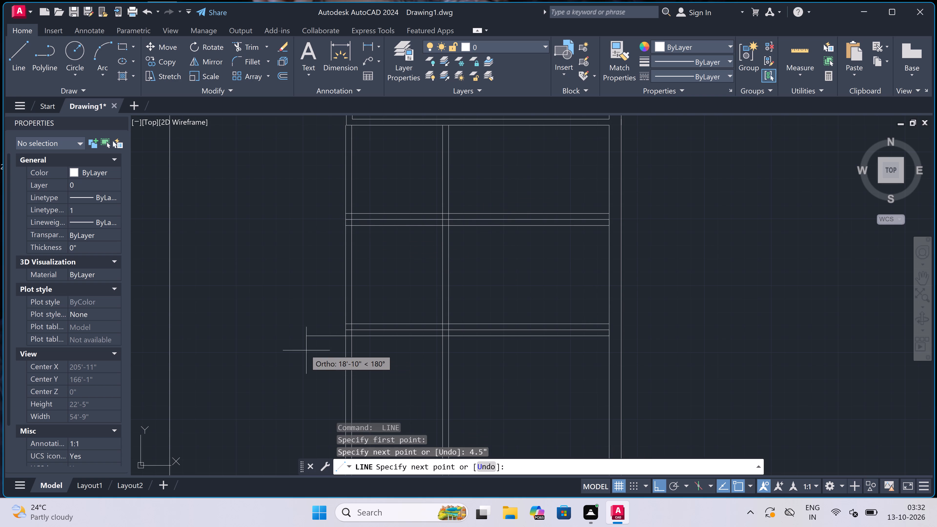
pyautogui.click(344, 334)
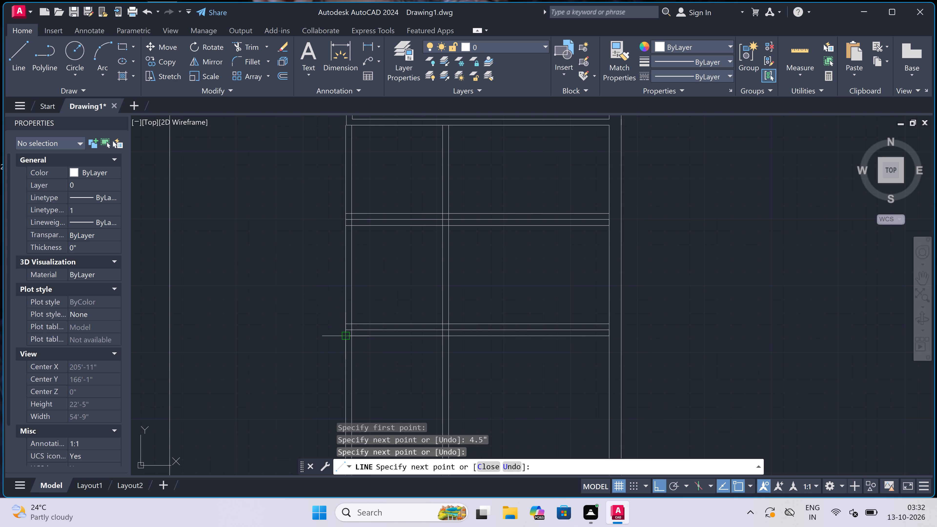
pyautogui.press('Escape')
# Delete the top line of the lower horizontal partition and the middle line of the upper one.
pyautogui.click(378, 325)
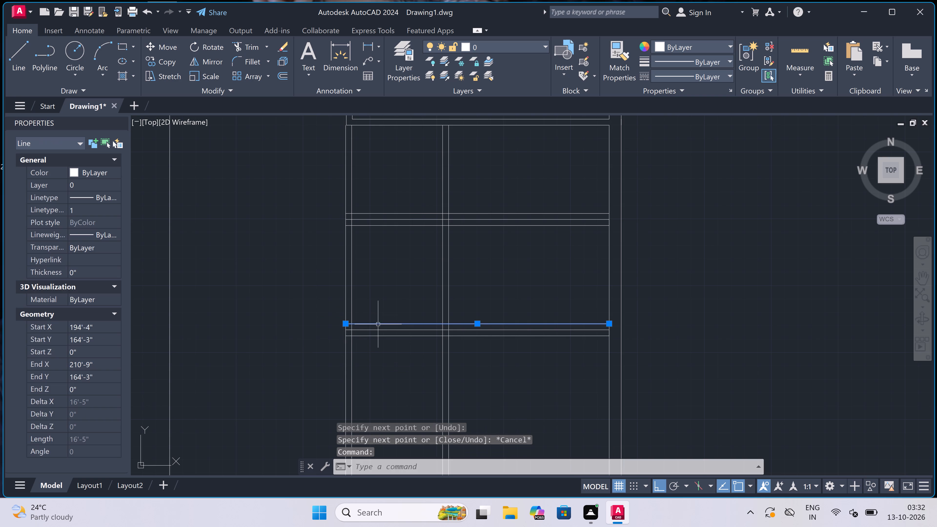
pyautogui.press('Delete')
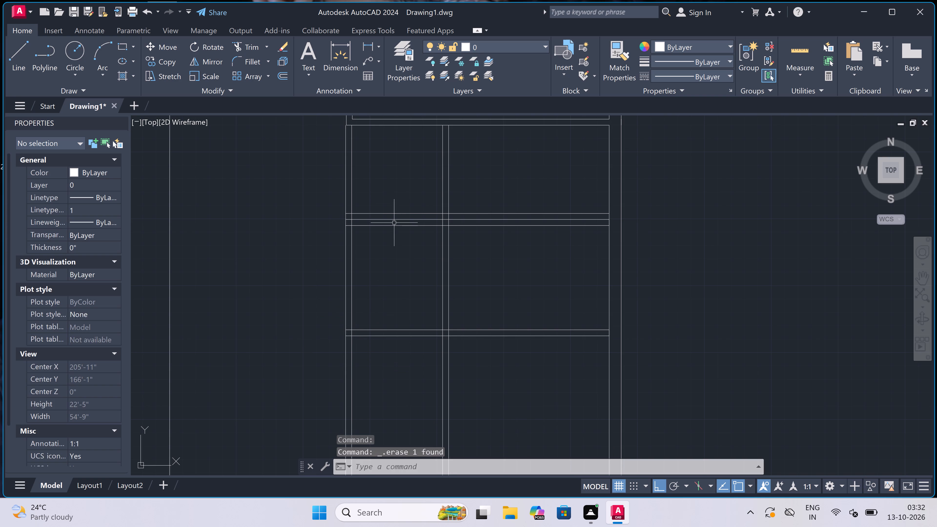
pyautogui.click(397, 220)
pyautogui.press('Delete')
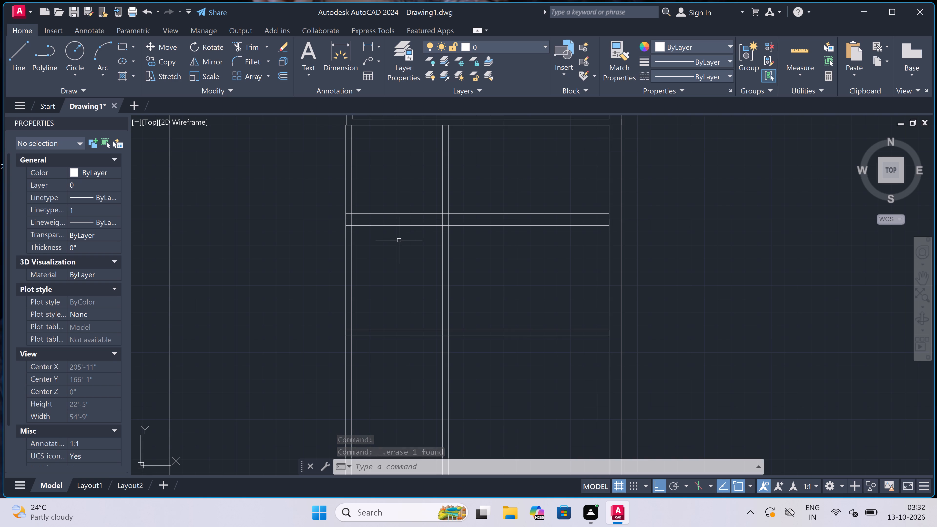
# Trim the vertical partition's two lines below the lower horizontal partition, between the two horizontal partitions, and inside the upper one's thickness.
pyautogui.scroll(-2, 399, 240)
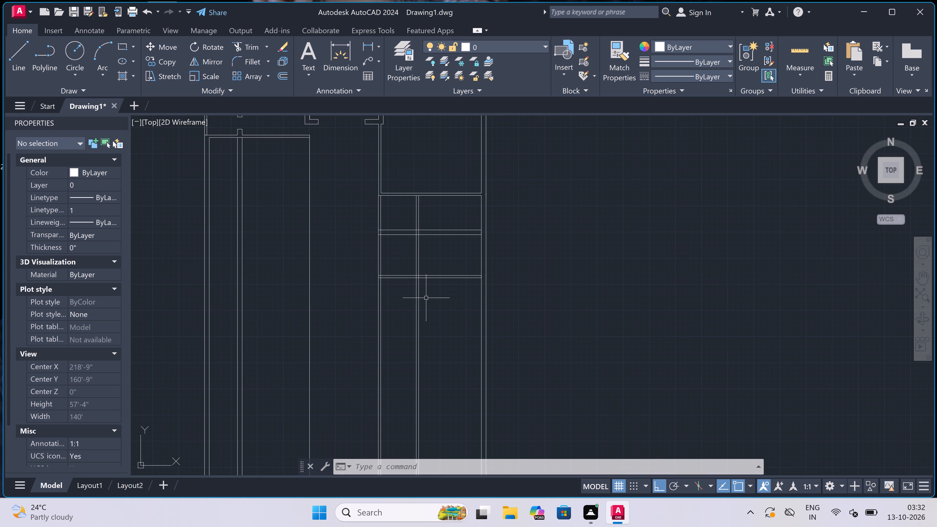
pyautogui.write('tr')
pyautogui.press('space')
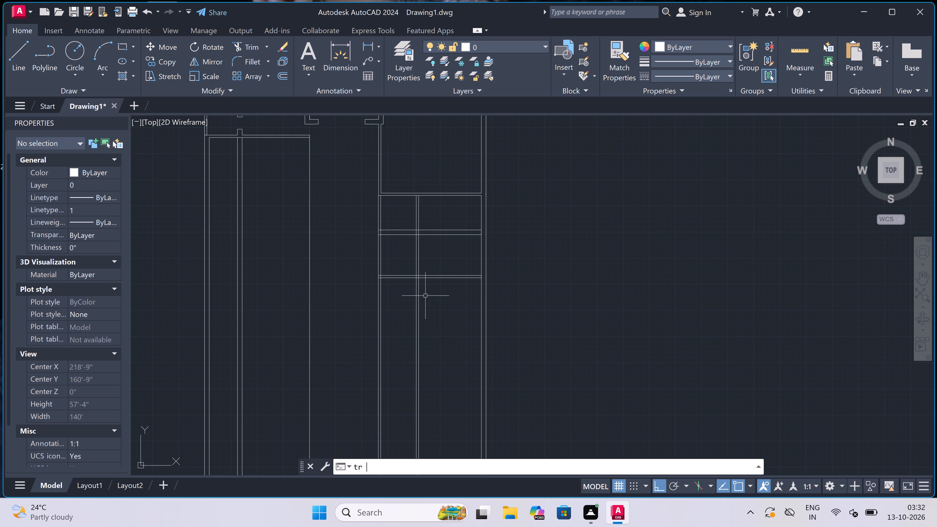
pyautogui.doubleClick(425, 296)
pyautogui.doubleClick(398, 302)
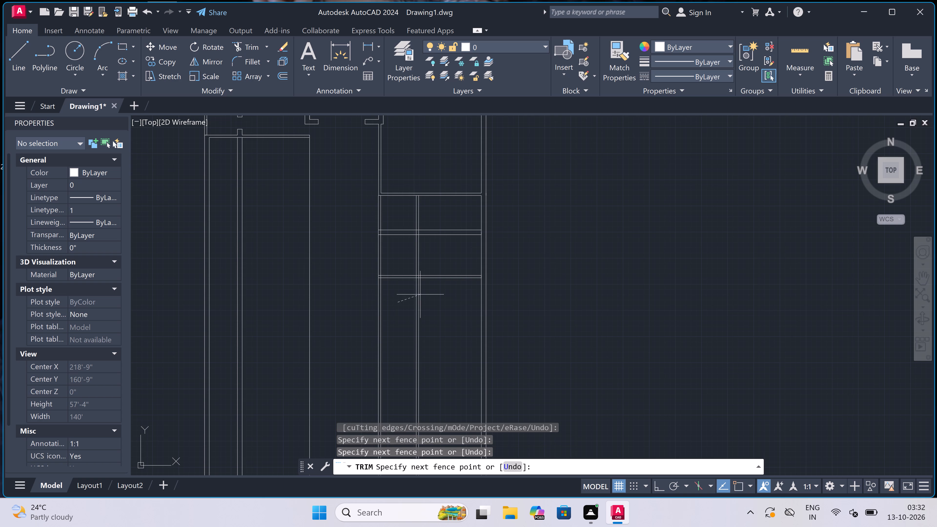
pyautogui.click(427, 293)
pyautogui.click(411, 256)
pyautogui.click(430, 254)
pyautogui.scroll(3, 407, 233)
pyautogui.click(410, 230)
pyautogui.click(548, 226)
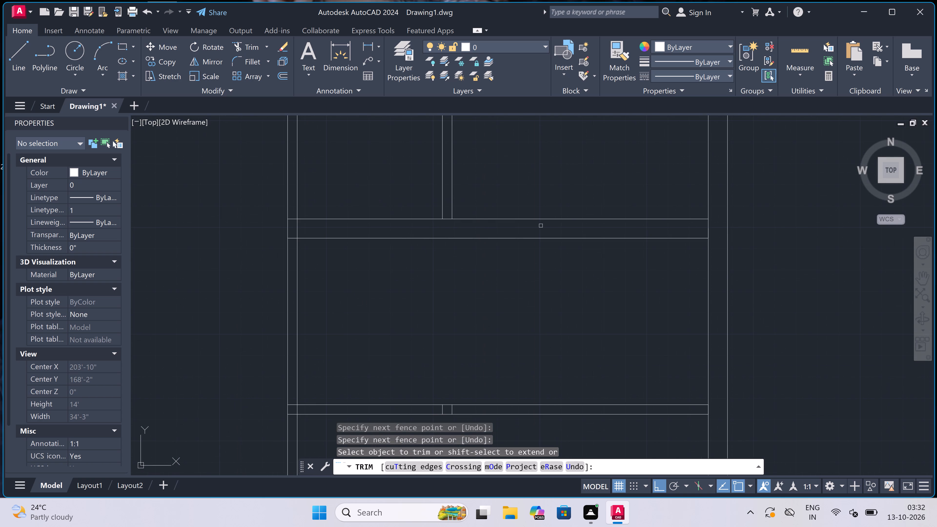
# Trim both lines of the left wall between the upper and lower horizontal partitions.
pyautogui.scroll(-3, 510, 235)
pyautogui.click(448, 288)
pyautogui.click(402, 279)
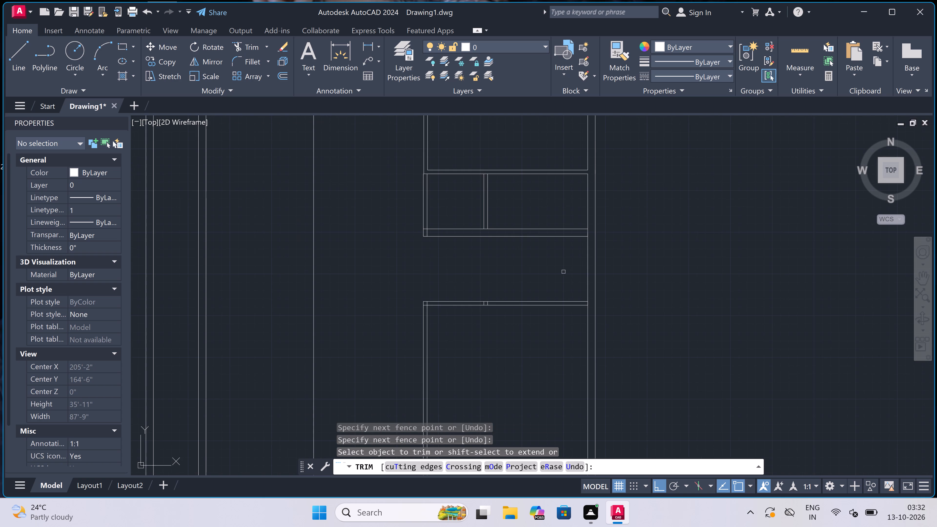
pyautogui.press('Escape')
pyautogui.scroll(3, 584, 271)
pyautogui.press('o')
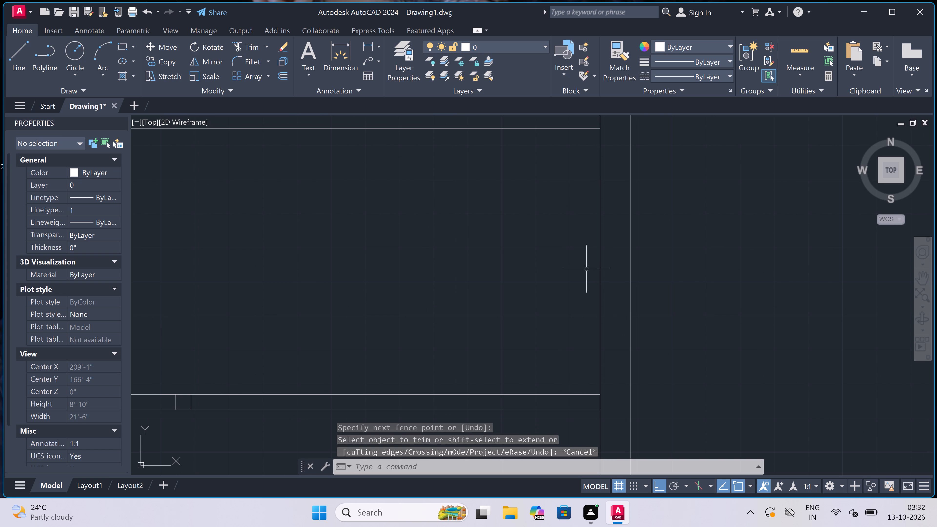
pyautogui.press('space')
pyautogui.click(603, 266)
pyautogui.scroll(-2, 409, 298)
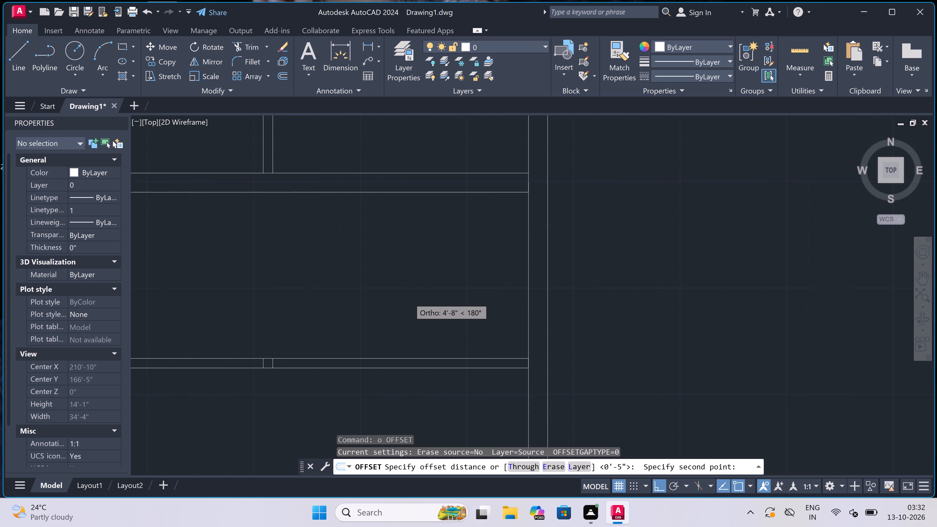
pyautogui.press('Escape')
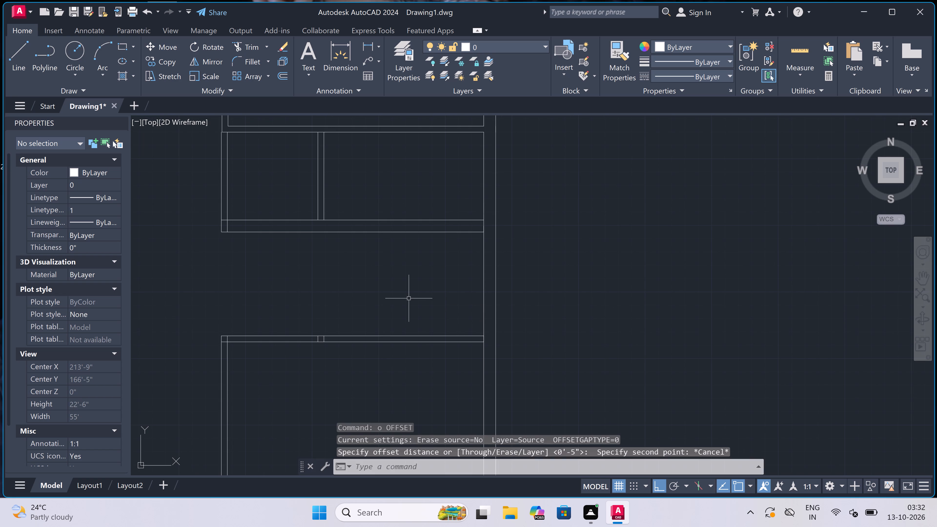
# Trim the right wall's inner line where the upper and lower horizontal partitions meet it.
pyautogui.press('t')
pyautogui.press('r')
pyautogui.press('space')
pyautogui.scroll(2, 483, 233)
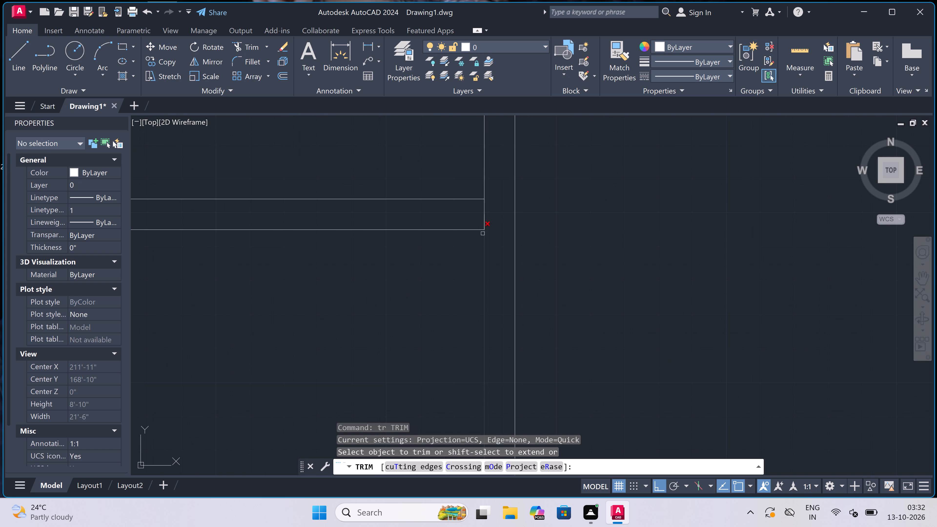
pyautogui.doubleClick(480, 220)
pyautogui.click(486, 218)
pyautogui.scroll(-3, 486, 218)
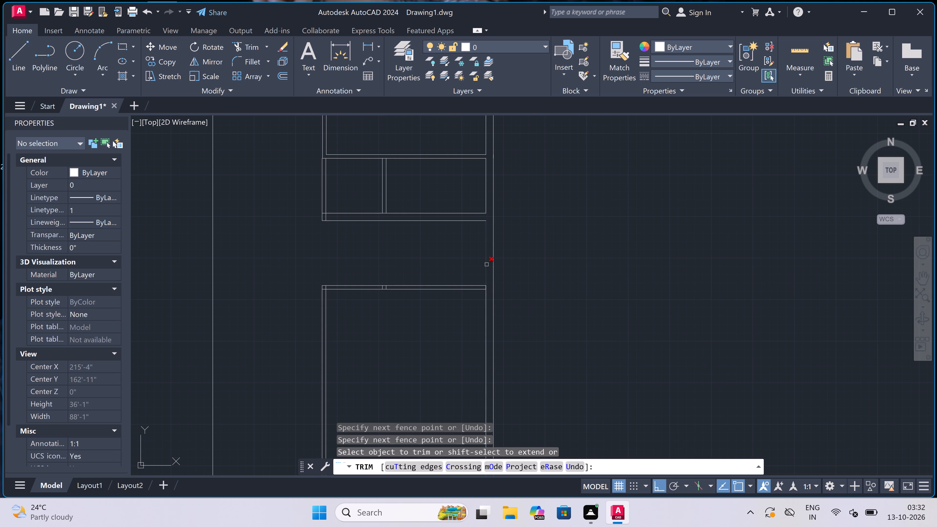
pyautogui.scroll(3, 487, 279)
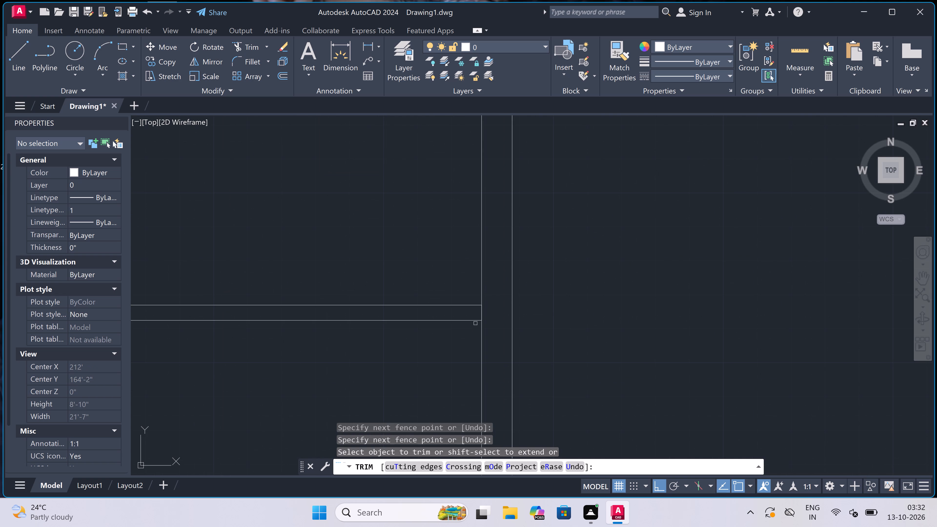
pyautogui.scroll(2, 477, 321)
pyautogui.click(474, 296)
pyautogui.click(510, 295)
pyautogui.scroll(-4, 510, 290)
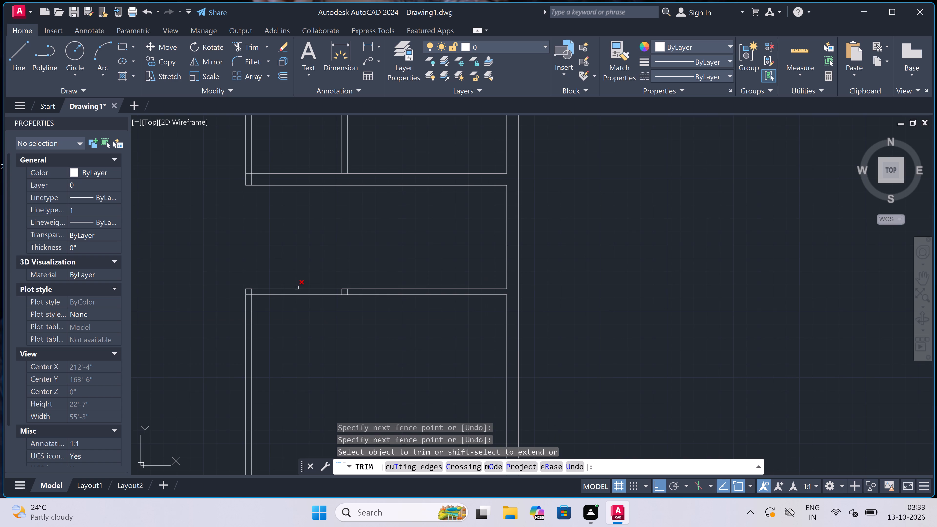
# Trim the two short vertical partition remnants inside the lower horizontal partition.
pyautogui.scroll(3, 322, 298)
pyautogui.scroll(1, 423, 275)
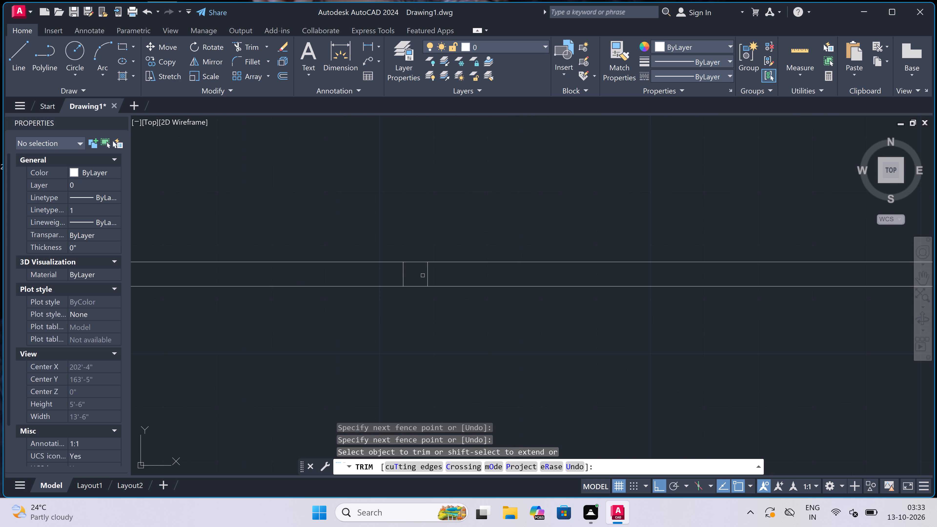
pyautogui.doubleClick(444, 270)
pyautogui.click(360, 272)
pyautogui.scroll(-3, 361, 273)
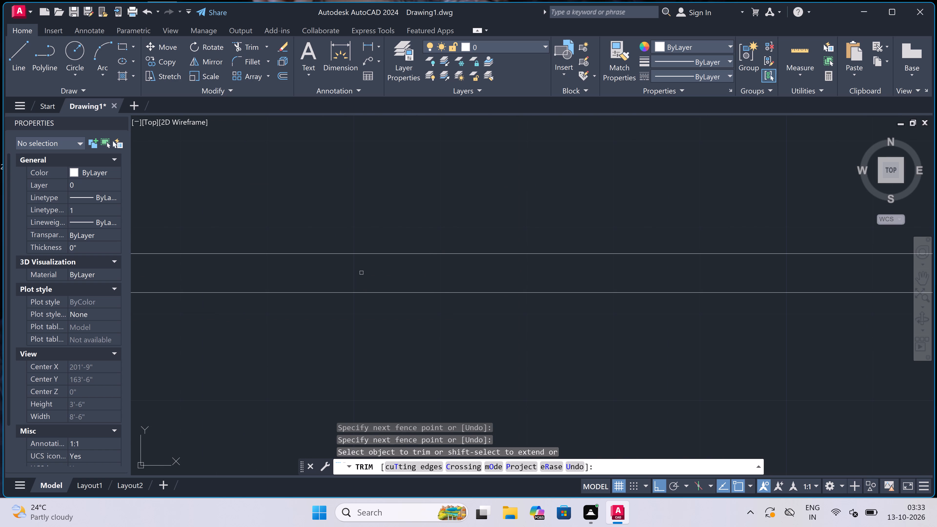
pyautogui.scroll(-2, 361, 273)
pyautogui.scroll(1, 416, 233)
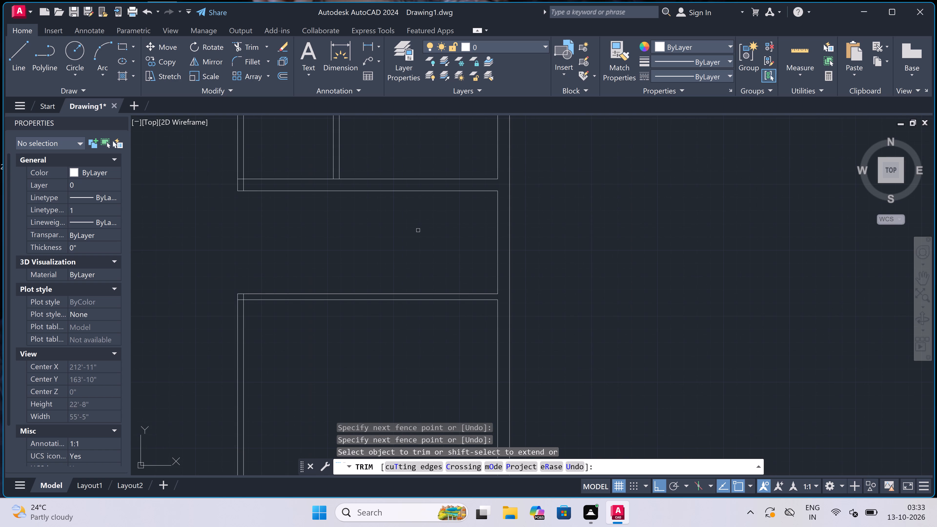
pyautogui.scroll(1, 436, 215)
pyautogui.press('Escape')
# Offset the right wall's inner line between the two horizontal partitions 6'6" to the left.
pyautogui.press('o')
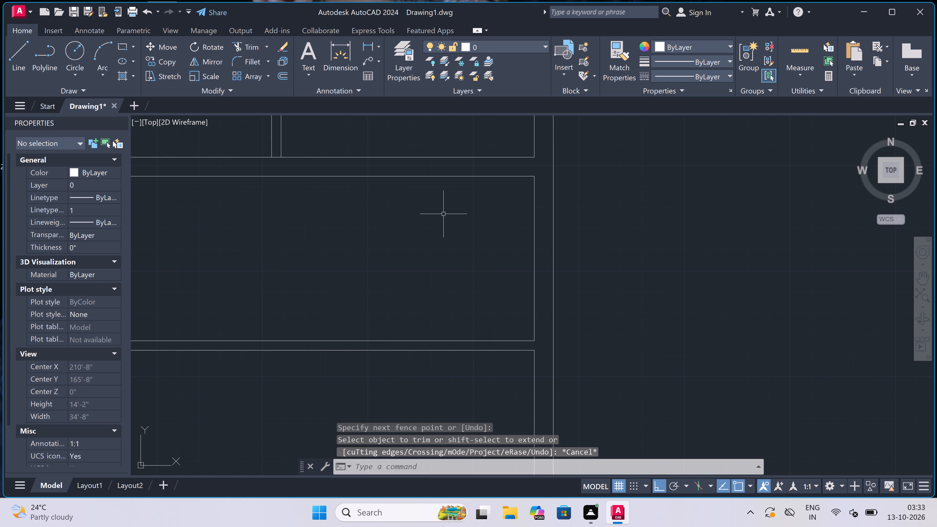
pyautogui.press('space')
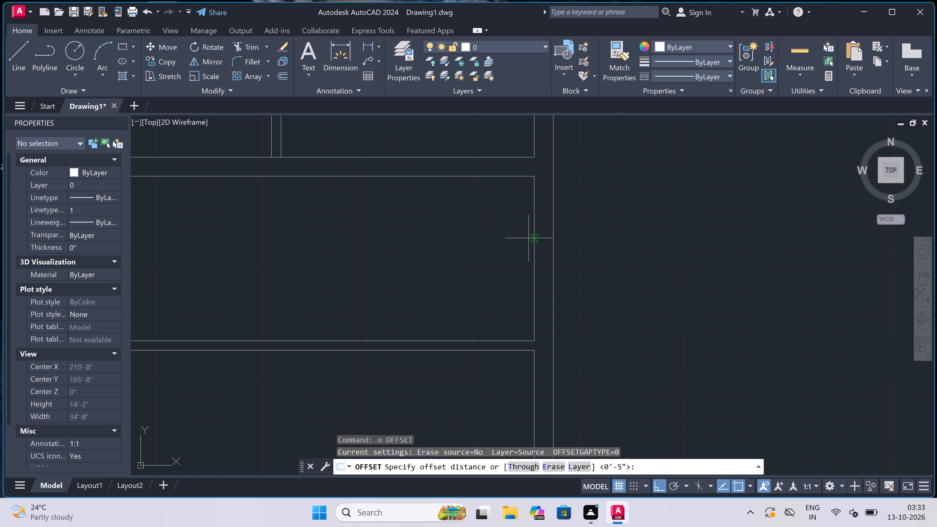
pyautogui.click(529, 238)
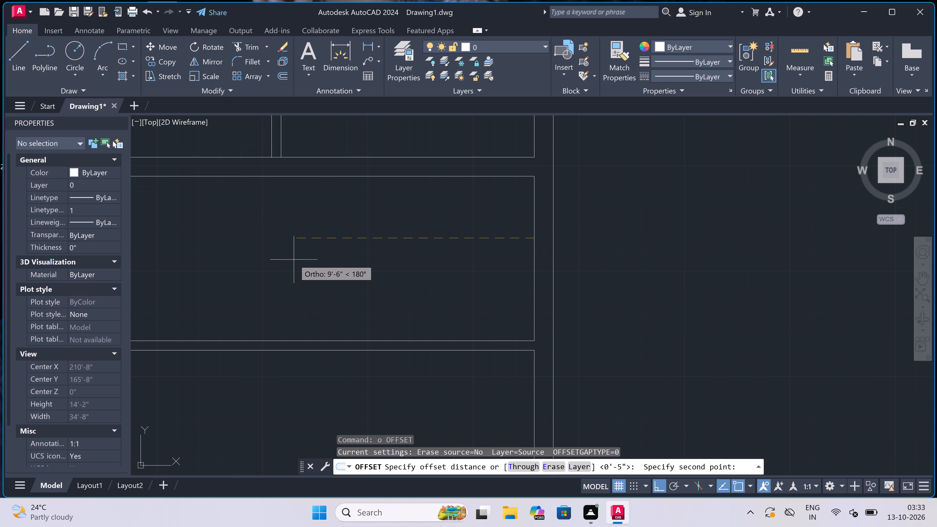
pyautogui.write('6\'6"')
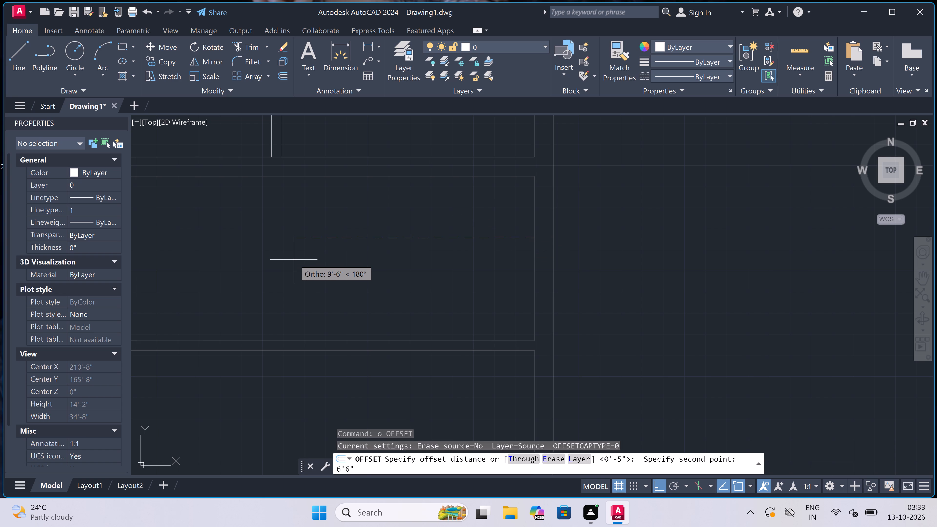
pyautogui.press('space')
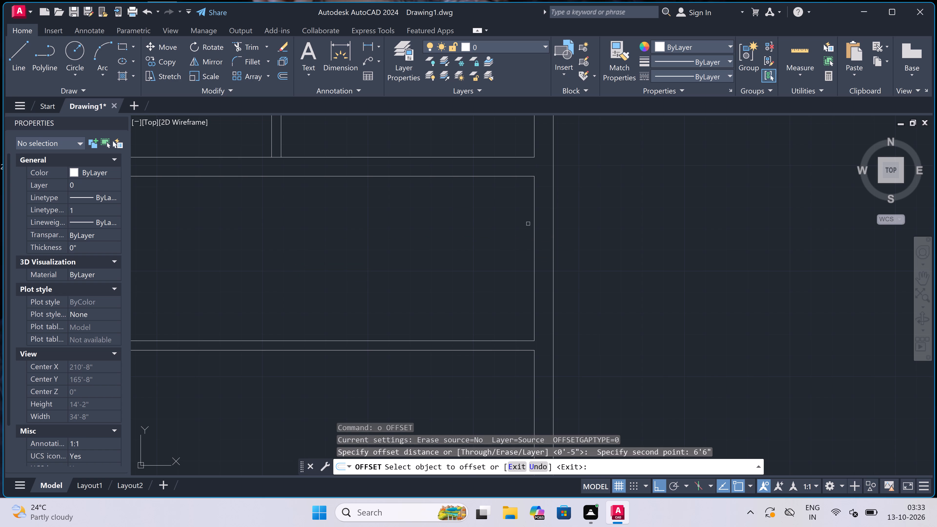
pyautogui.moveTo(534, 218); pyautogui.dragTo(527, 218)
pyautogui.click(410, 217)
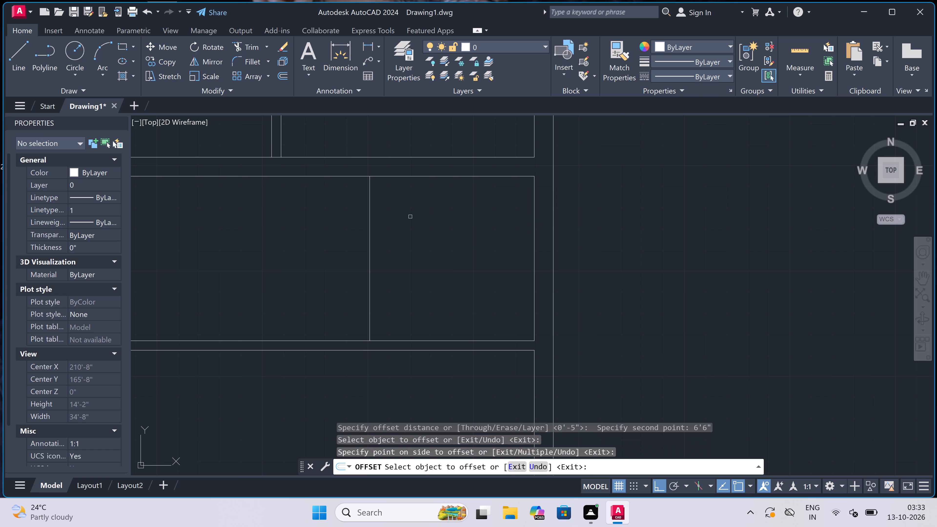
pyautogui.press('Escape')
# Offset the new vertical line between the horizontal partitions 4.5" to both its right and its left.
pyautogui.press('space')
pyautogui.click(373, 235)
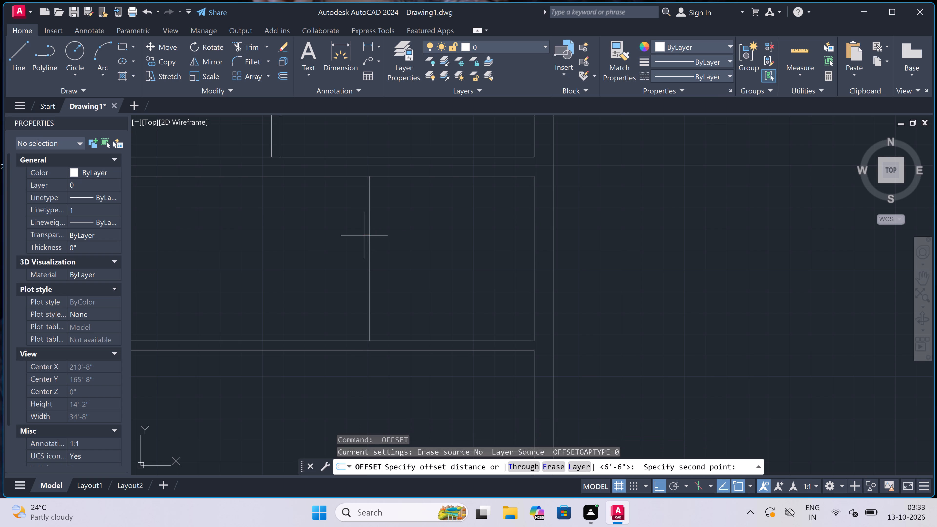
pyautogui.write('4.5"')
pyautogui.press('space')
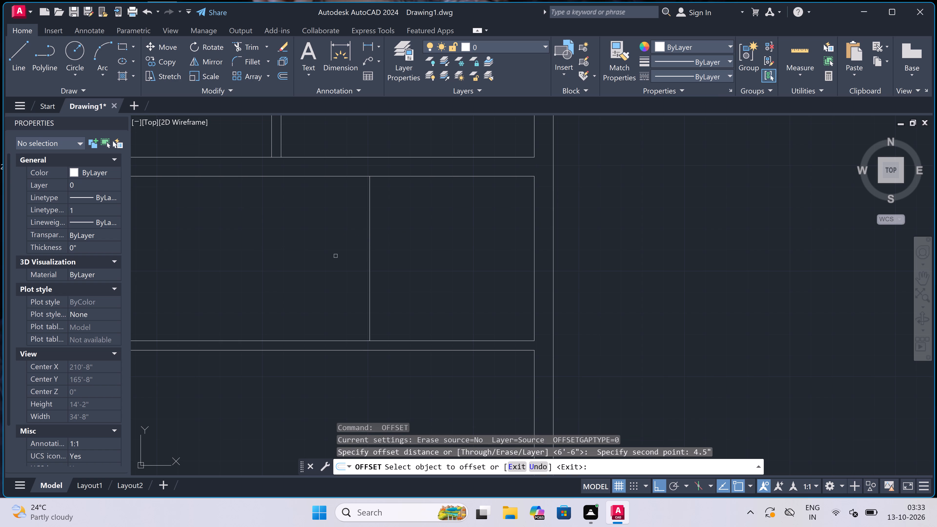
pyautogui.moveTo(370, 253); pyautogui.dragTo(366, 253)
pyautogui.click(364, 254)
pyautogui.click(346, 253)
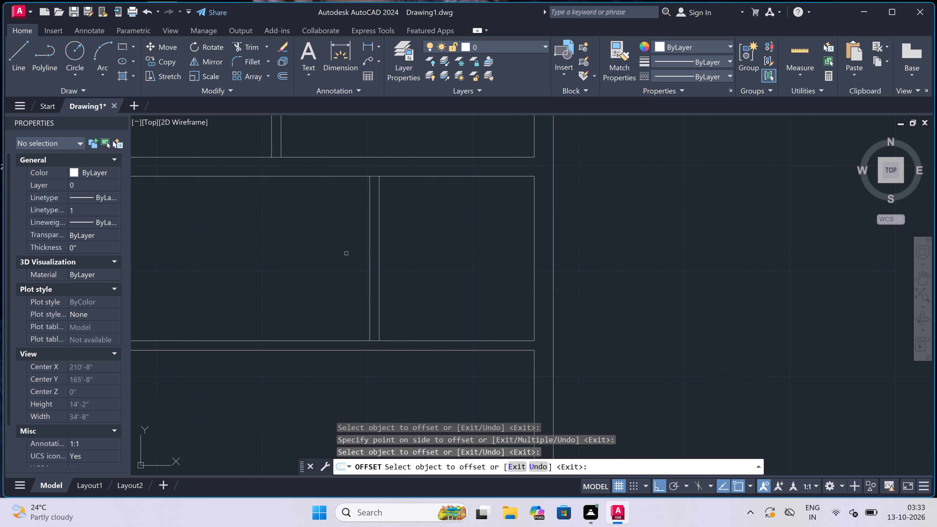
pyautogui.click(368, 247)
pyautogui.doubleClick(361, 251)
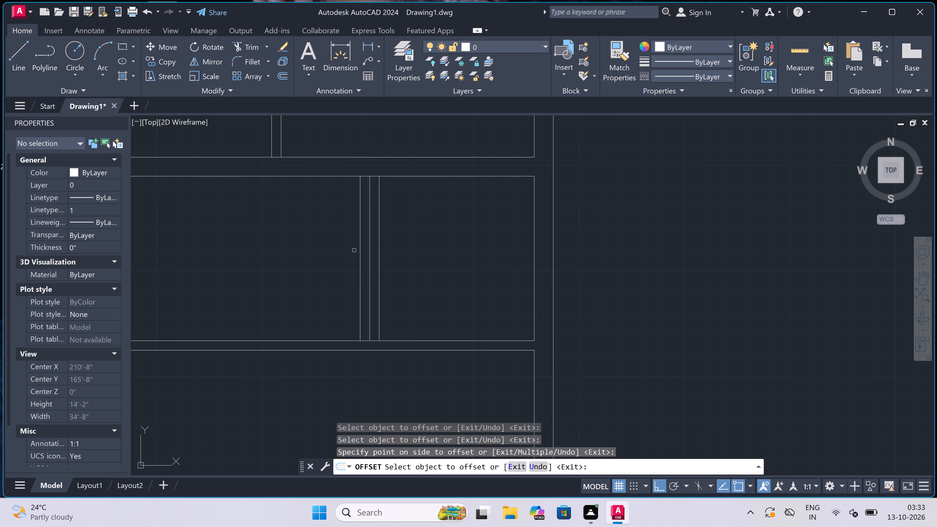
pyautogui.press('Escape')
# Delete the rightmost of the three closely spaced vertical lines between the horizontal partitions.
pyautogui.click(393, 236)
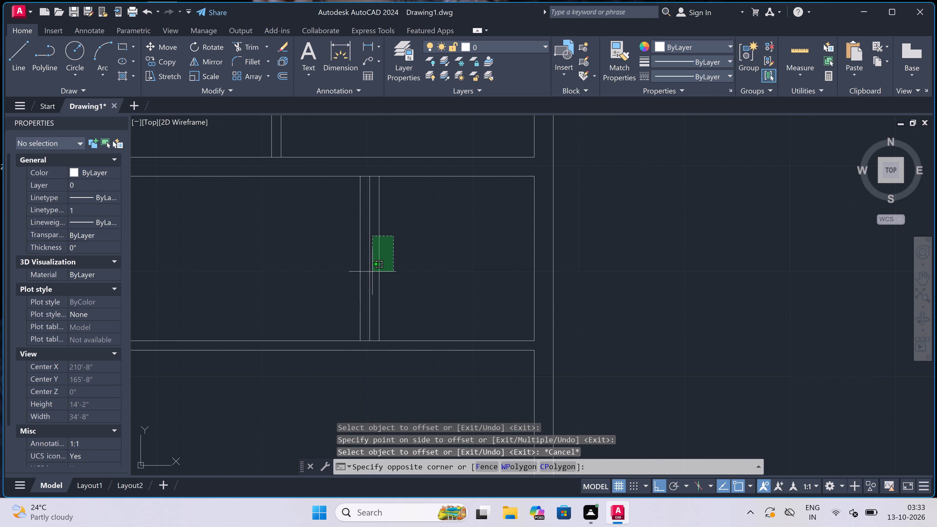
pyautogui.click(374, 269)
pyautogui.press('Delete')
# Offset the left line of the new vertical partition 5'1" to the left.
pyautogui.scroll(-3, 407, 263)
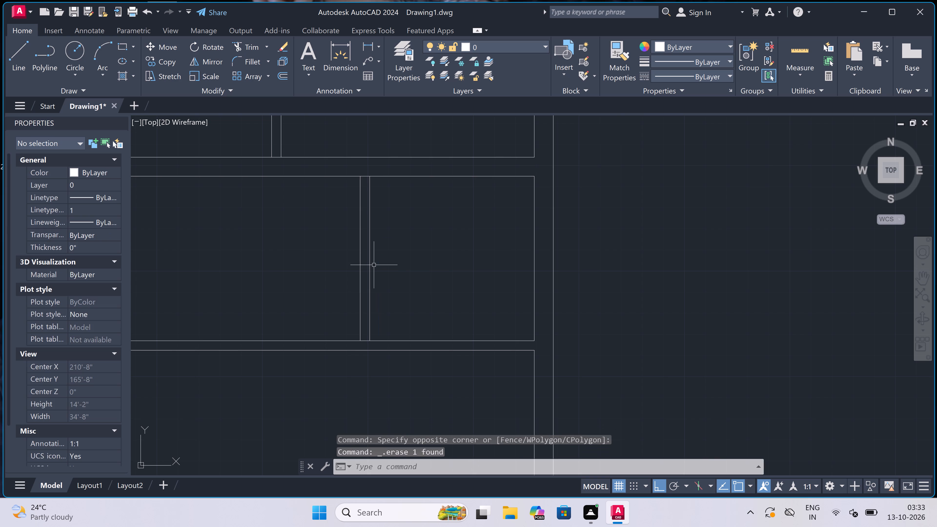
pyautogui.scroll(1, 364, 255)
pyautogui.press('o')
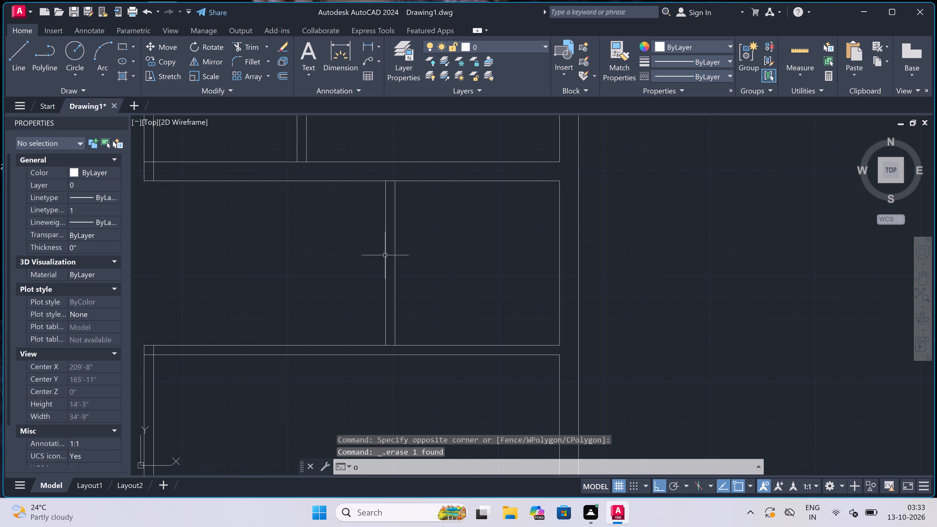
pyautogui.press('space')
pyautogui.click(385, 255)
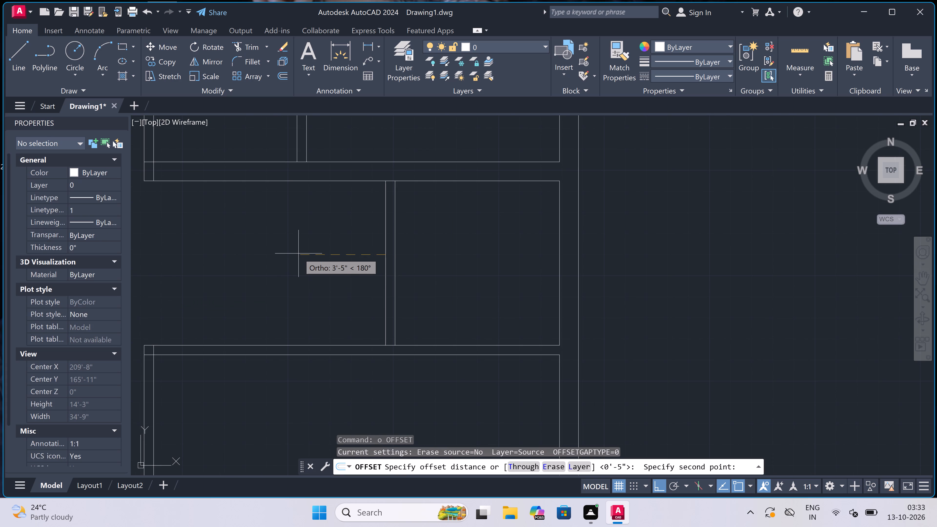
pyautogui.write("5'")
pyautogui.write('1"')
pyautogui.press('space')
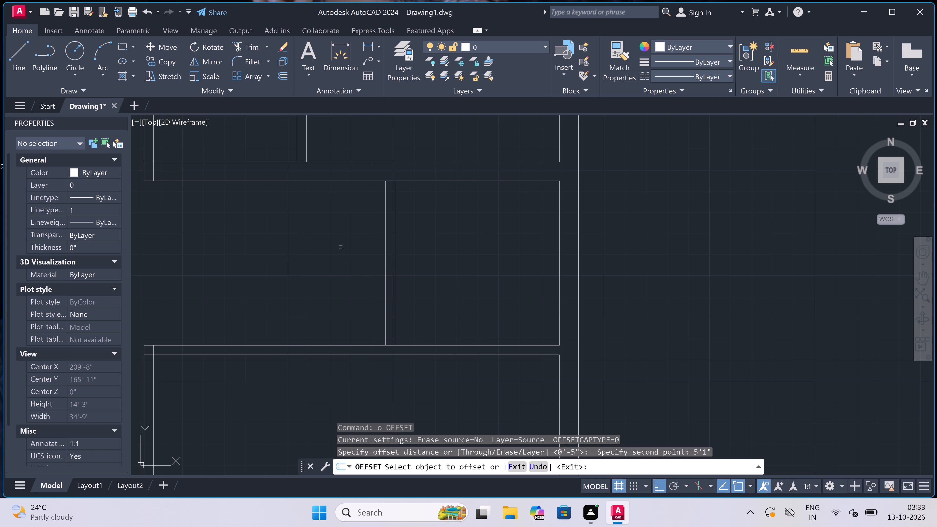
pyautogui.moveTo(385, 237); pyautogui.dragTo(379, 239)
pyautogui.click(341, 241)
pyautogui.press('Escape')
# Offset the leftmost vertical line between the horizontal partitions 4.5" to the left.
pyautogui.press('space')
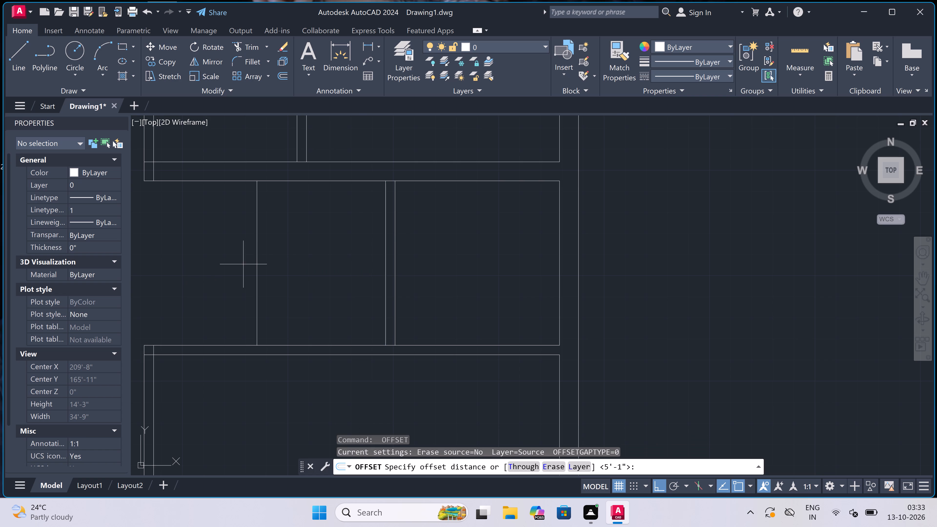
pyautogui.moveTo(258, 256); pyautogui.dragTo(256, 257)
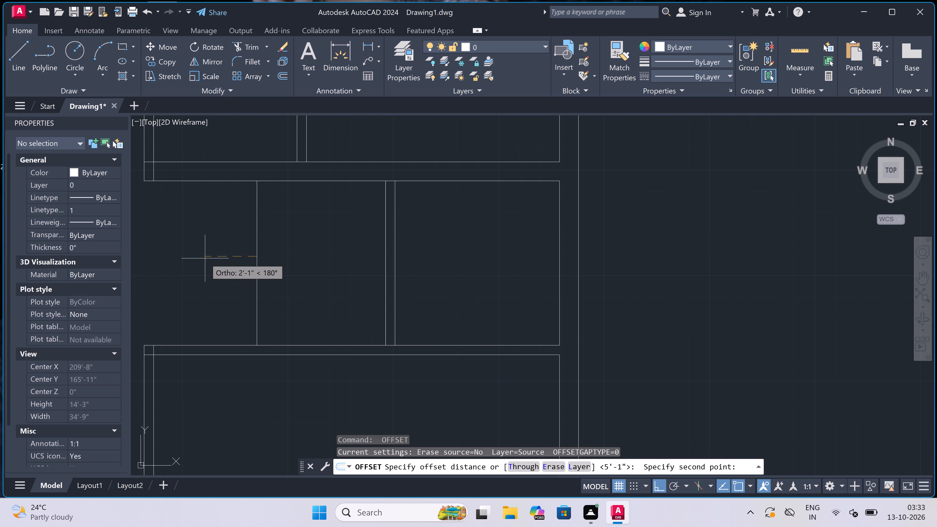
pyautogui.write('4.5"')
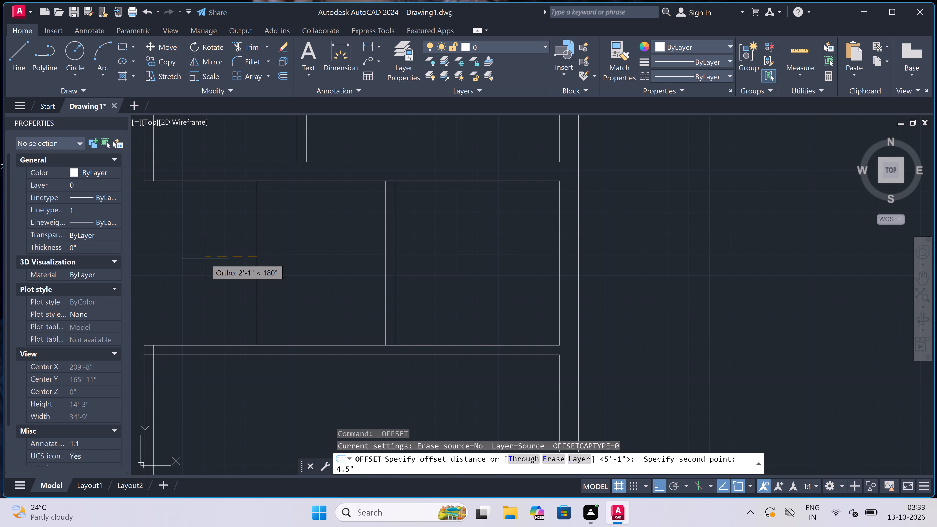
pyautogui.press('space')
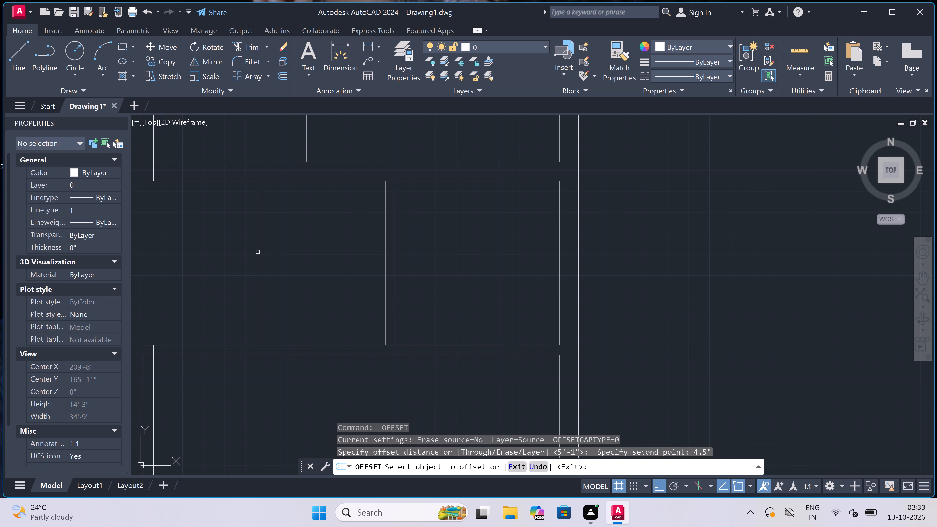
pyautogui.click(257, 244)
pyautogui.click(221, 248)
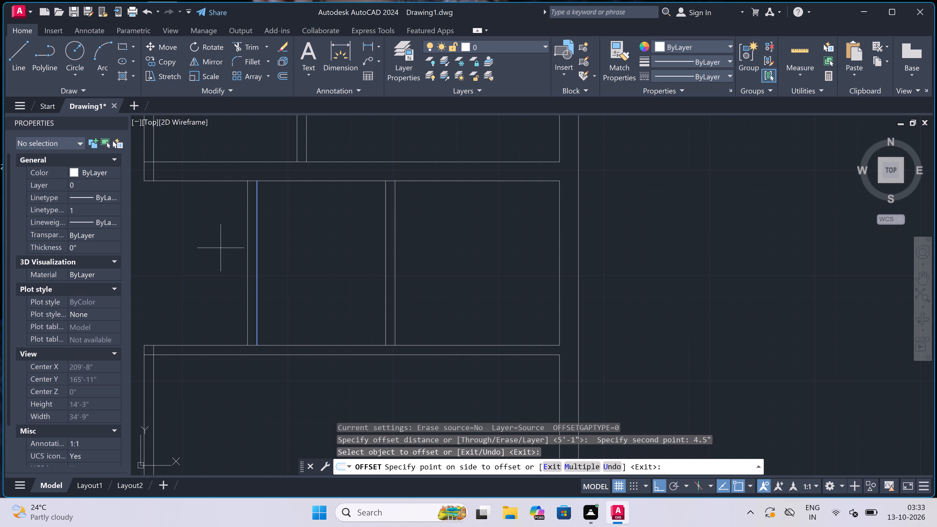
# Offset the lower line of the bottommost horizontal partition 11'9" downward.
pyautogui.press('Escape')
pyautogui.scroll(-3, 402, 189)
pyautogui.scroll(1, 389, 225)
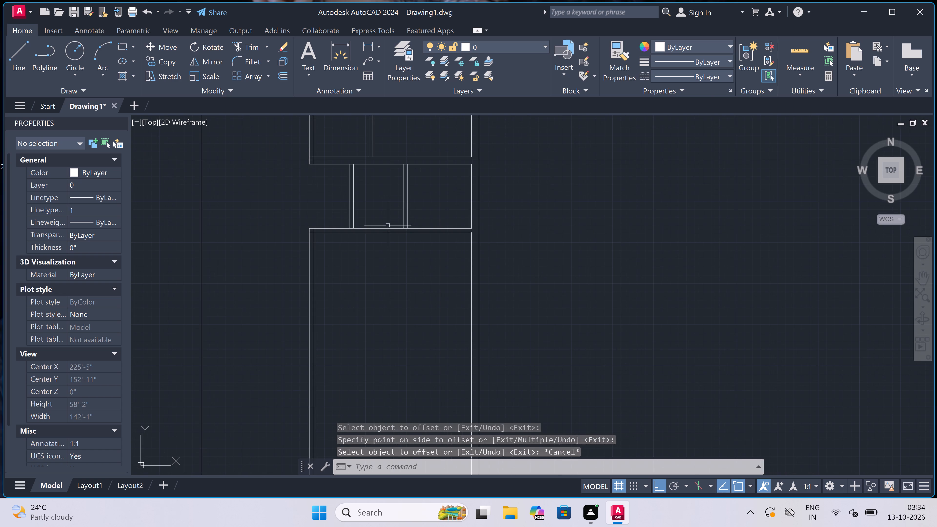
pyautogui.press('space')
pyautogui.click(385, 235)
pyautogui.scroll(1, 366, 294)
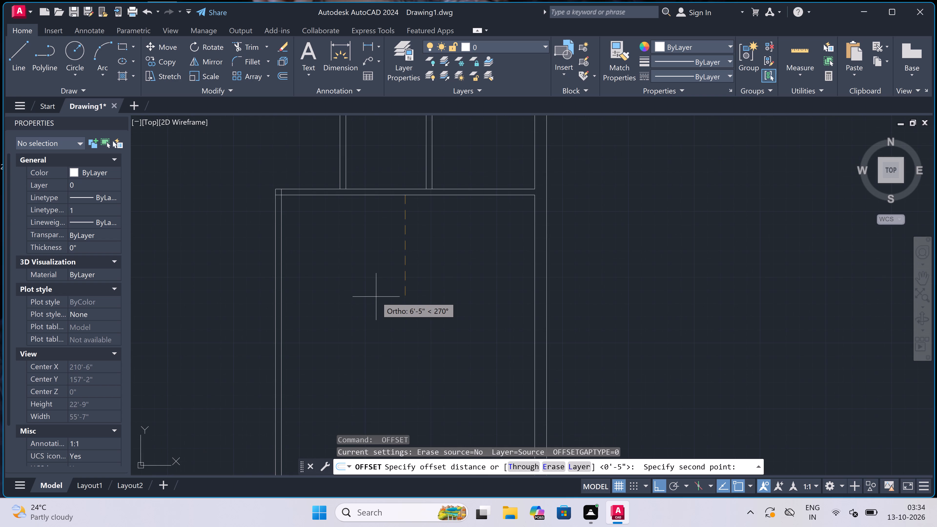
pyautogui.write('11\'9"')
pyautogui.press('space')
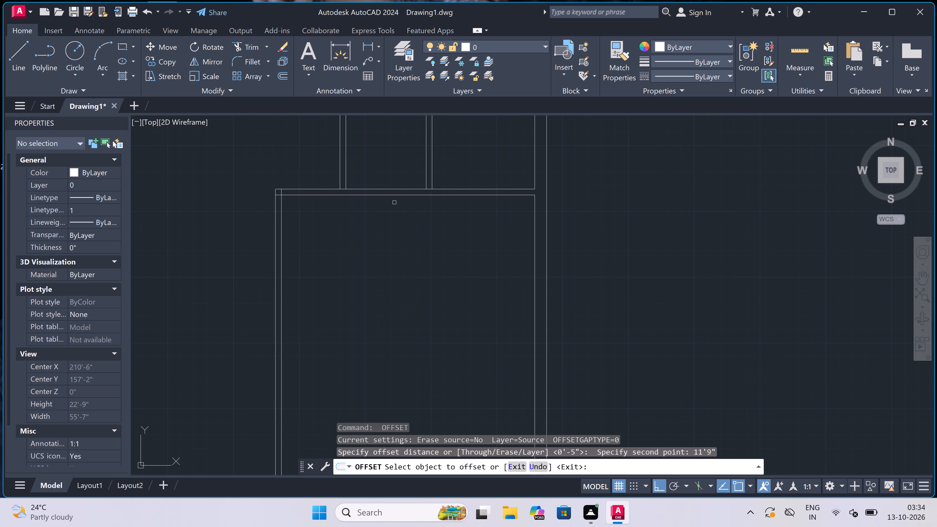
pyautogui.moveTo(397, 196); pyautogui.dragTo(397, 203)
pyautogui.click(359, 344)
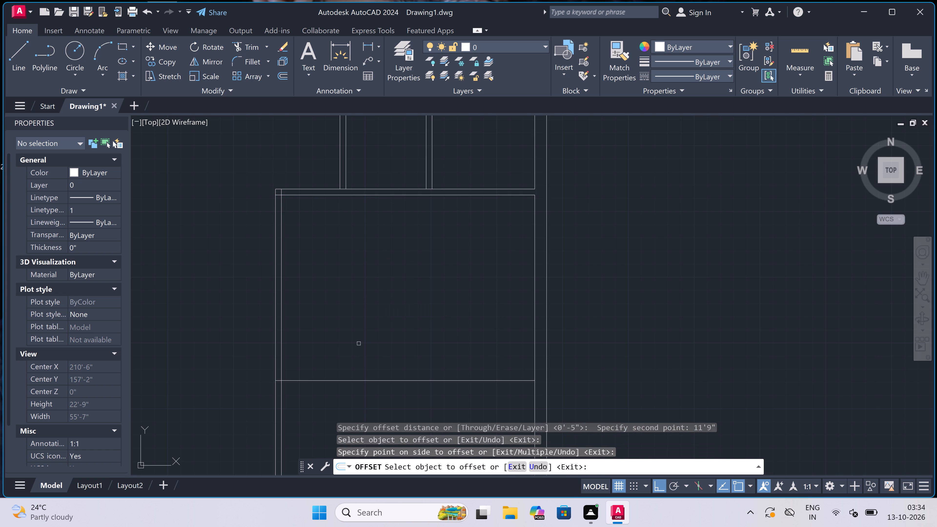
pyautogui.press('Escape')
# Offset the new bottommost horizontal line 9" downward to give the wall its thickness.
pyautogui.scroll(-4, 359, 342)
pyautogui.scroll(4, 355, 368)
pyautogui.press('space')
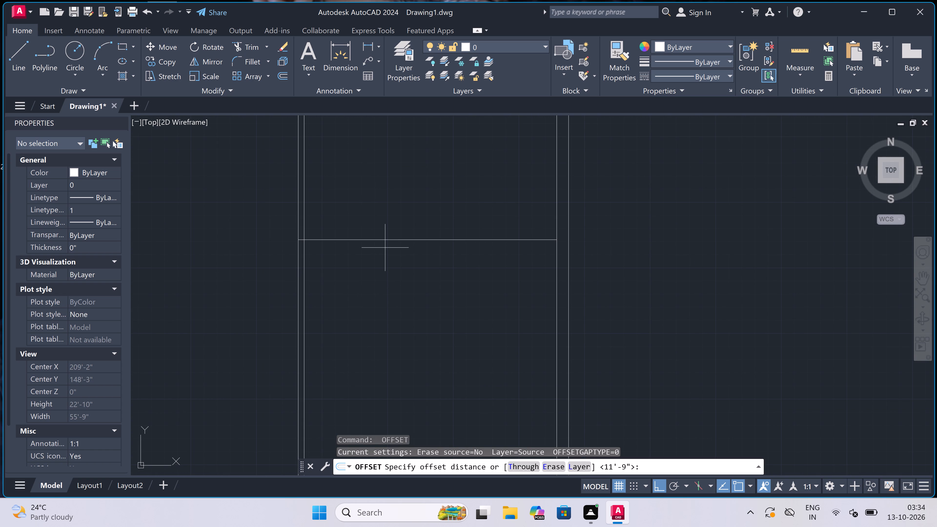
pyautogui.click(390, 238)
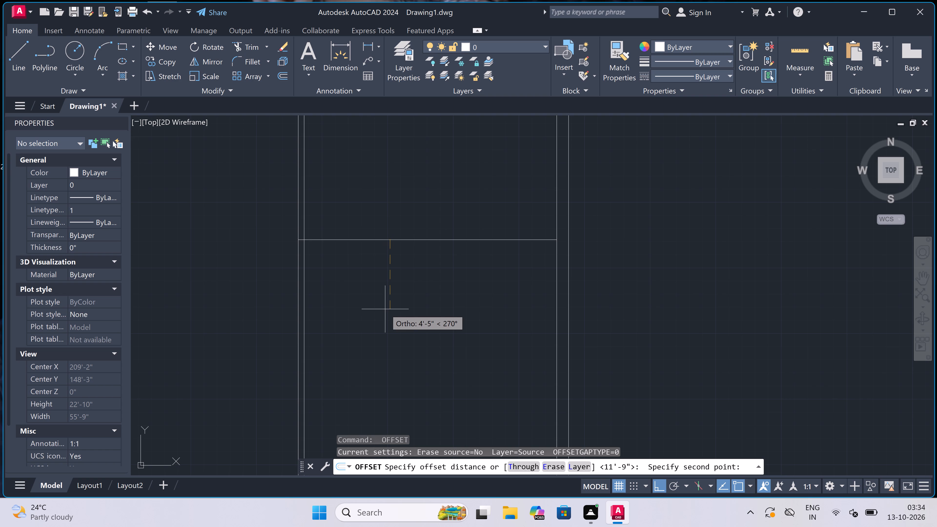
pyautogui.write('9"')
pyautogui.press('space')
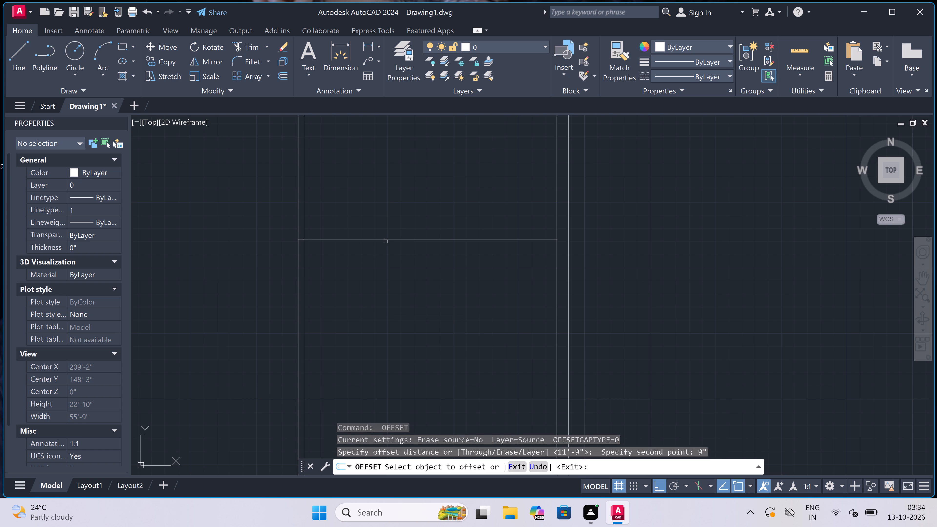
pyautogui.moveTo(385, 240); pyautogui.dragTo(384, 242)
pyautogui.click(372, 293)
pyautogui.press('Escape')
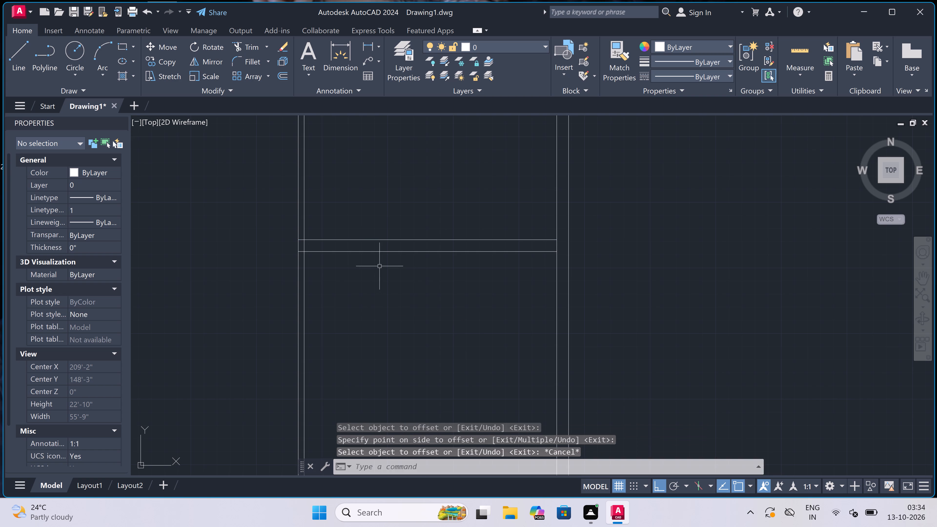
# Offset the lower line of the new 9" horizontal wall 13' downward.
pyautogui.press('space')
pyautogui.moveTo(386, 253); pyautogui.dragTo(386, 259)
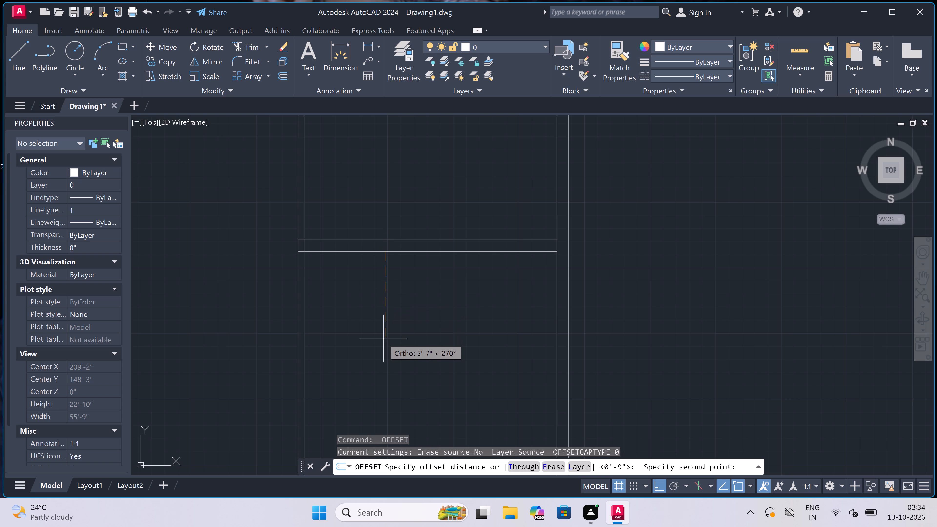
pyautogui.write("13'")
pyautogui.press('space')
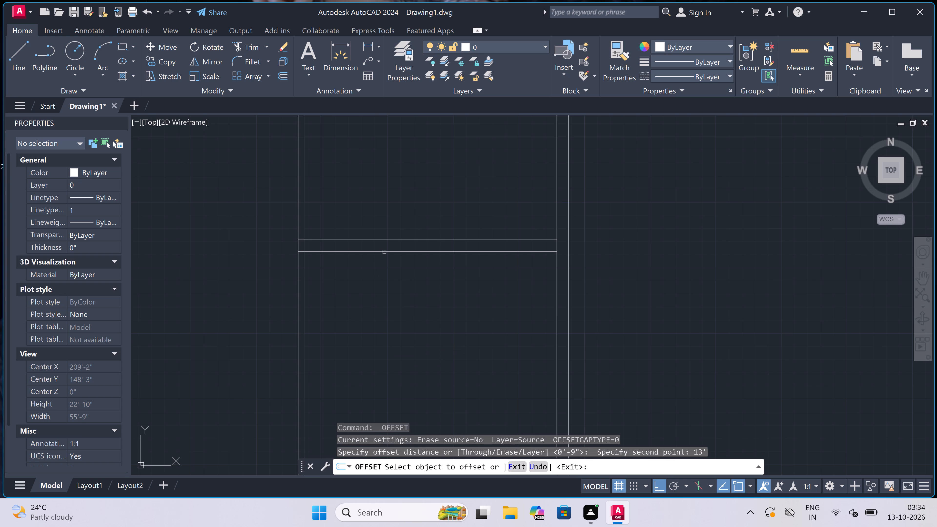
pyautogui.moveTo(384, 252); pyautogui.dragTo(385, 265)
pyautogui.click(378, 320)
pyautogui.scroll(-5, 385, 273)
pyautogui.scroll(2, 379, 314)
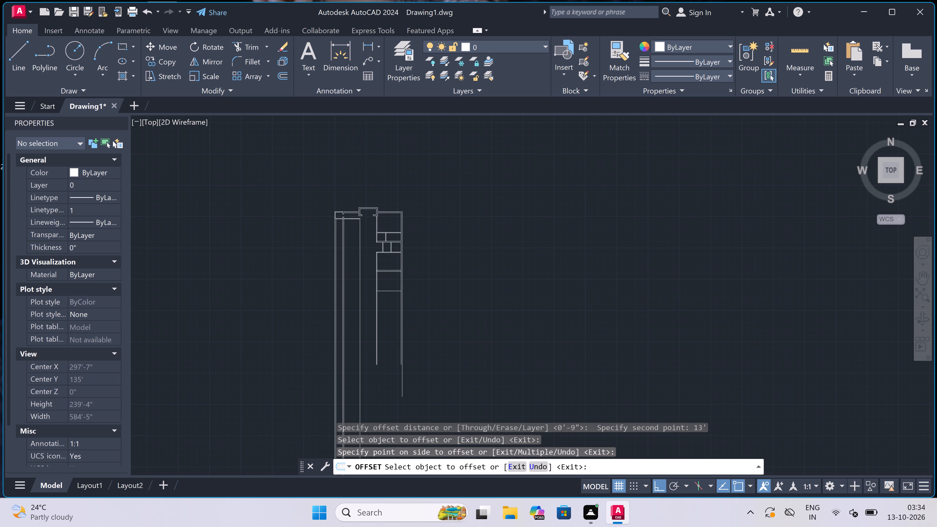
pyautogui.scroll(1, 379, 314)
pyautogui.scroll(2, 396, 205)
pyautogui.press('Escape')
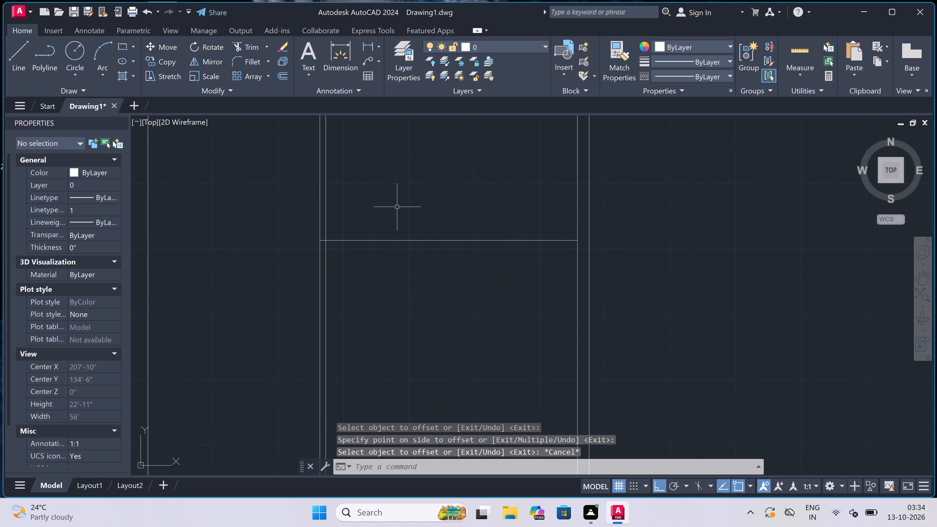
# Offset the horizontal line at the bottom of the 13' room 4.5" downward.
pyautogui.scroll(2, 401, 246)
pyautogui.press('space')
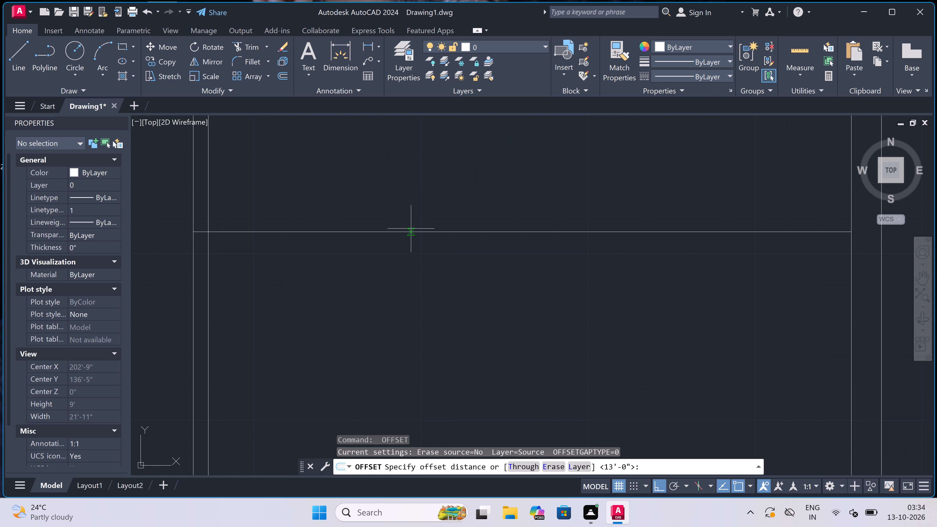
pyautogui.click(411, 229)
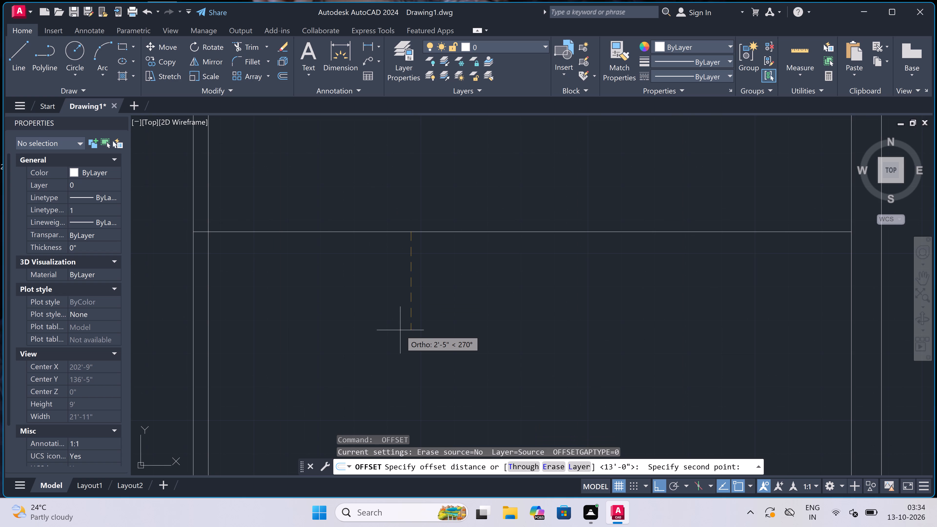
pyautogui.write('4.5"')
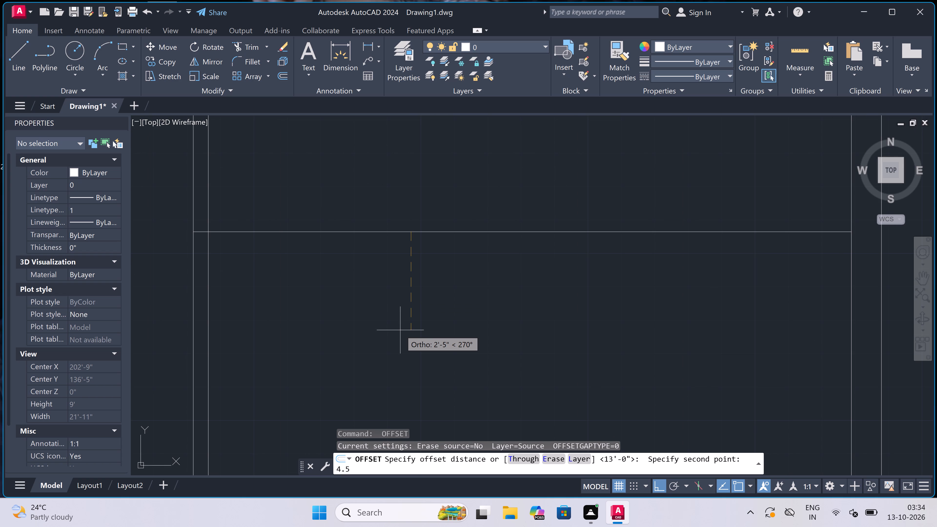
pyautogui.press('space')
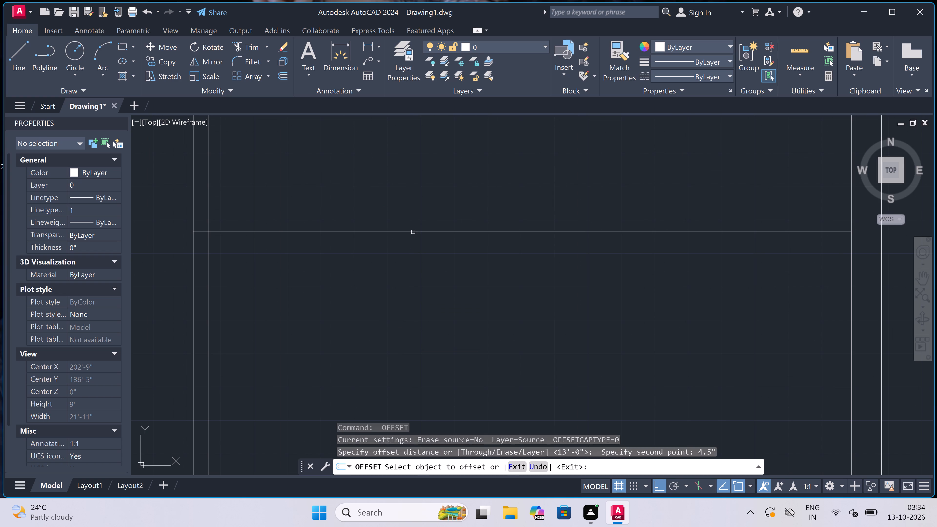
pyautogui.moveTo(413, 232); pyautogui.dragTo(413, 248)
pyautogui.click(408, 272)
pyautogui.press('Escape')
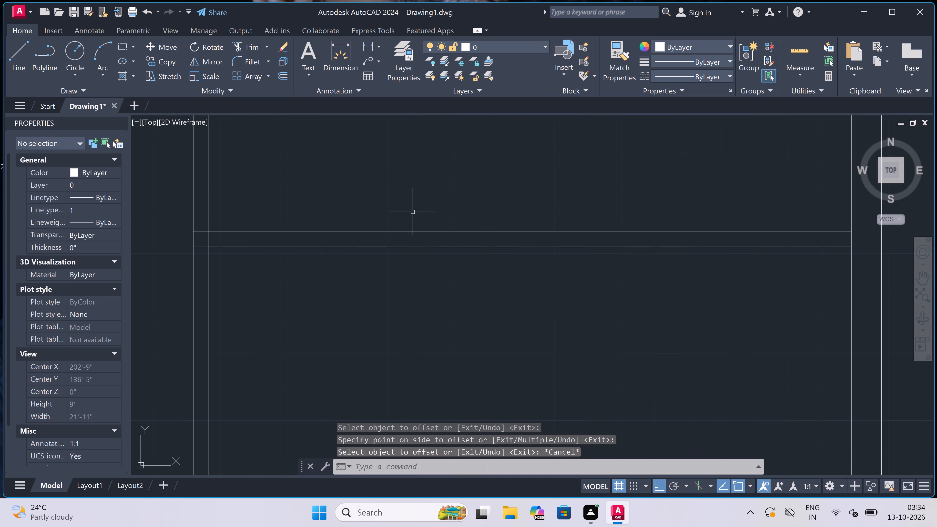
# Offset the lower line of the 4.5" partition below the 13' room 7'6" downward.
pyautogui.scroll(-4, 413, 212)
pyautogui.scroll(3, 420, 221)
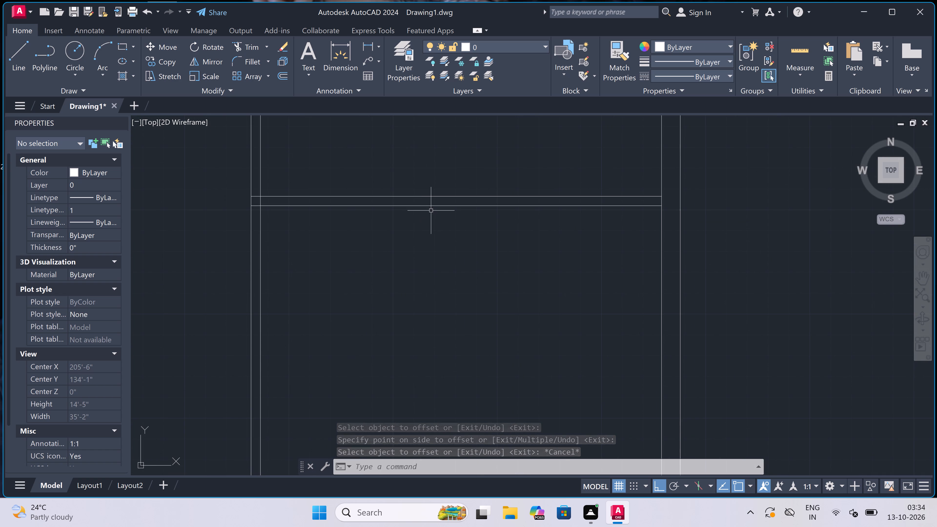
pyautogui.press('space')
pyautogui.click(434, 208)
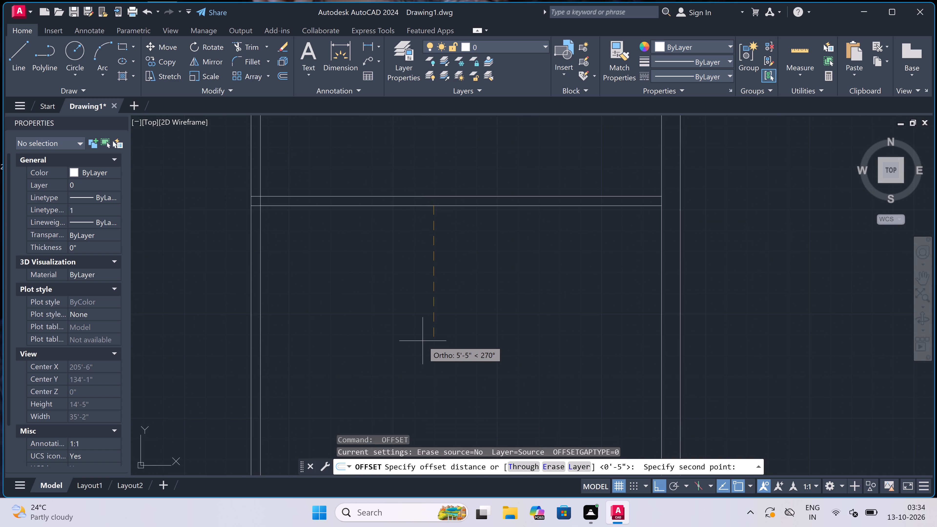
pyautogui.write('7\'6"')
pyautogui.press('space')
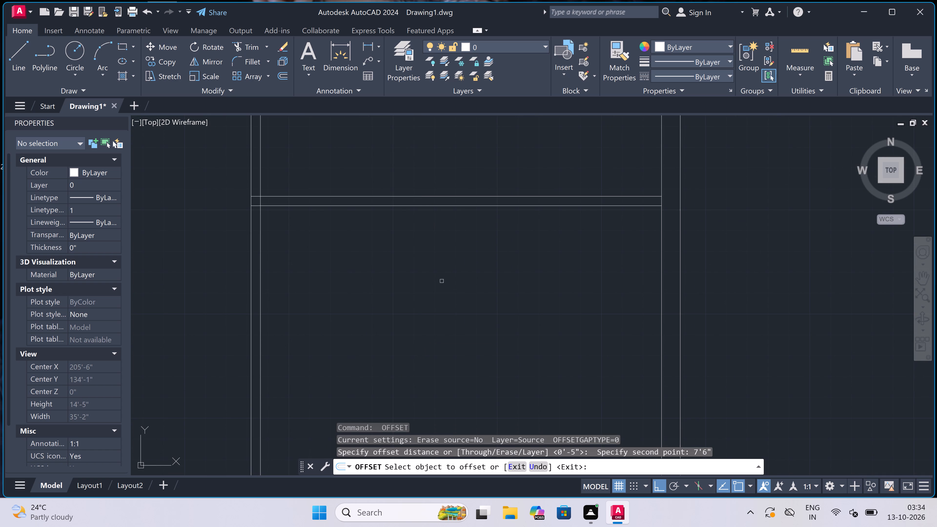
pyautogui.moveTo(469, 206); pyautogui.dragTo(470, 217)
pyautogui.click(470, 247)
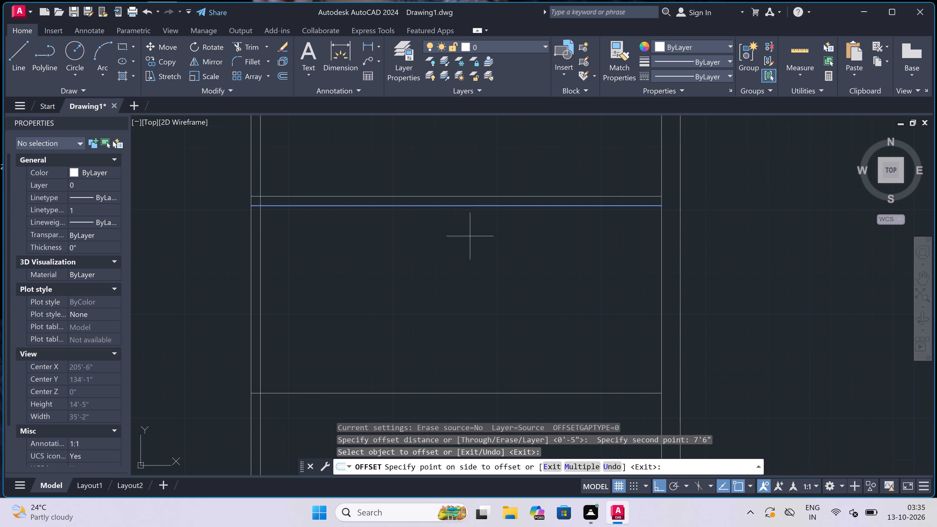
pyautogui.press('Escape')
# Offset the new horizontal line at the bottom of the 7'6" space 4.5" downward.
pyautogui.scroll(-4, 470, 286)
pyautogui.scroll(4, 468, 301)
pyautogui.press('space')
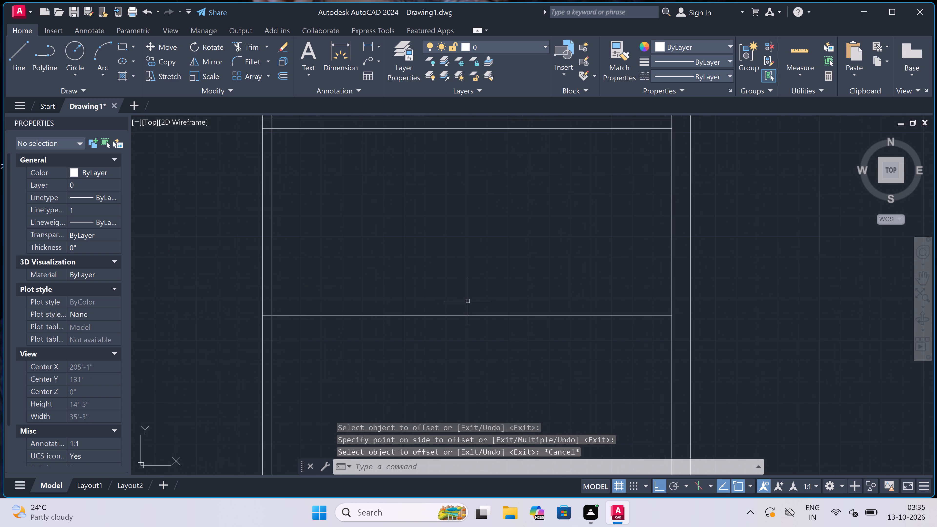
pyautogui.click(463, 314)
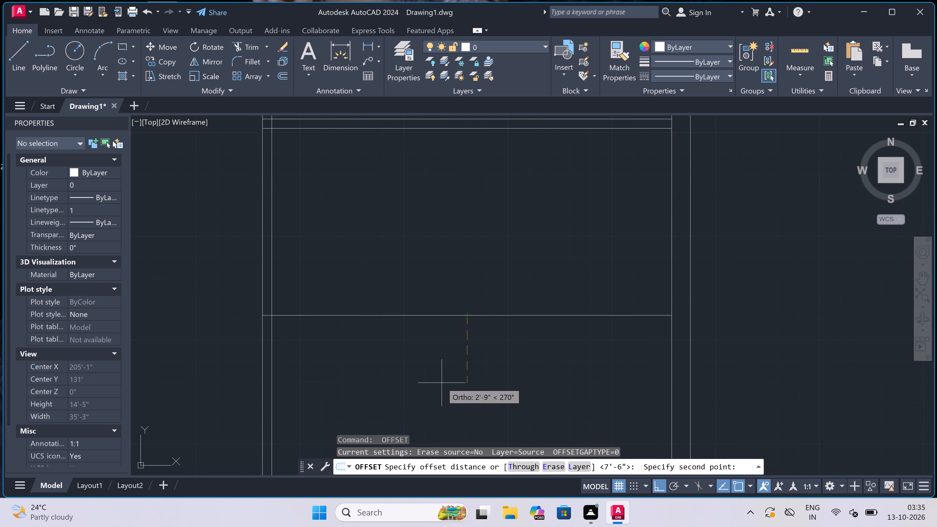
pyautogui.press('4')
pyautogui.press('.')
pyautogui.press('5')
pyautogui.write('"')
pyautogui.press('space')
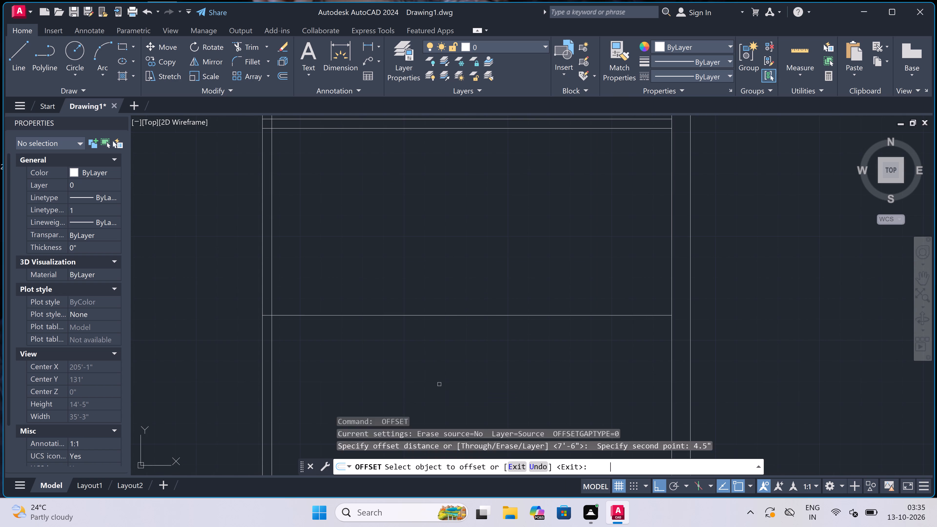
pyautogui.moveTo(463, 315); pyautogui.dragTo(463, 320)
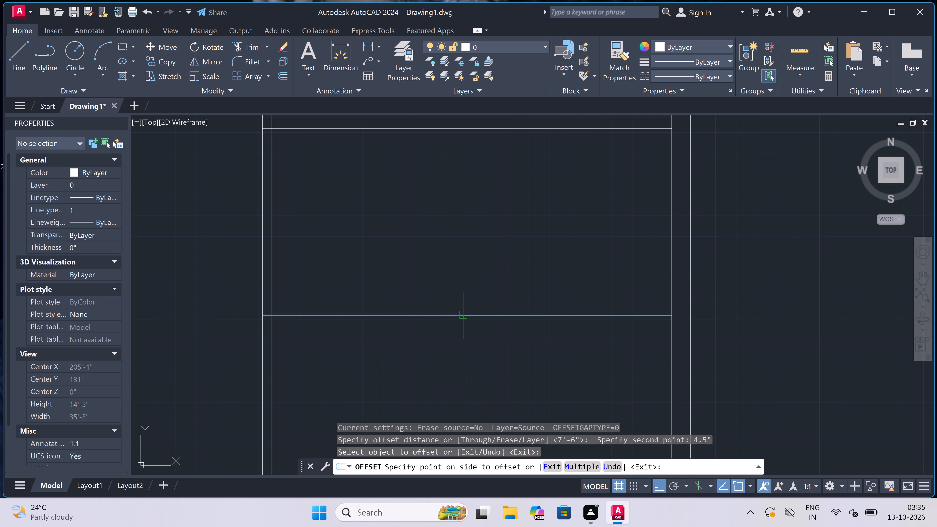
pyautogui.click(454, 358)
pyautogui.press('Escape')
# Offset the inner line of the right-hand outer wall 6' to the left, across the 7'6" space.
pyautogui.press('space')
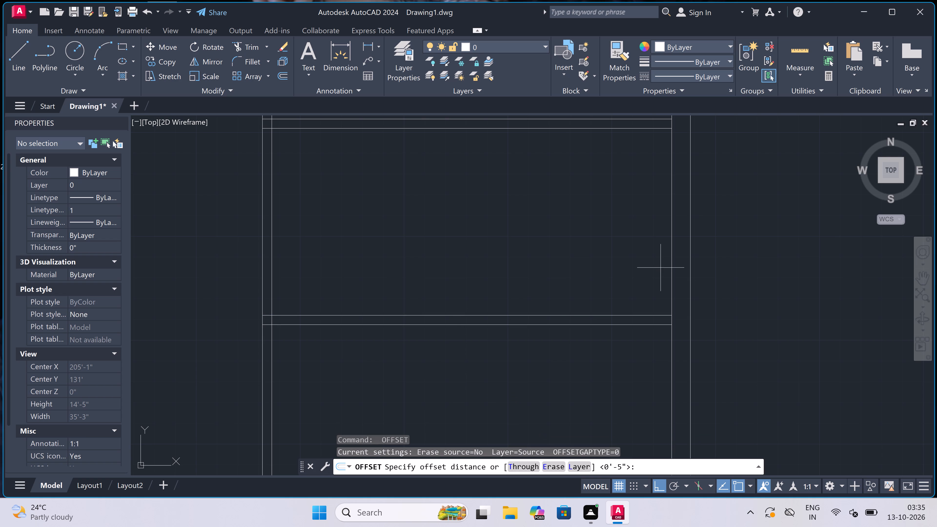
pyautogui.doubleClick(672, 268)
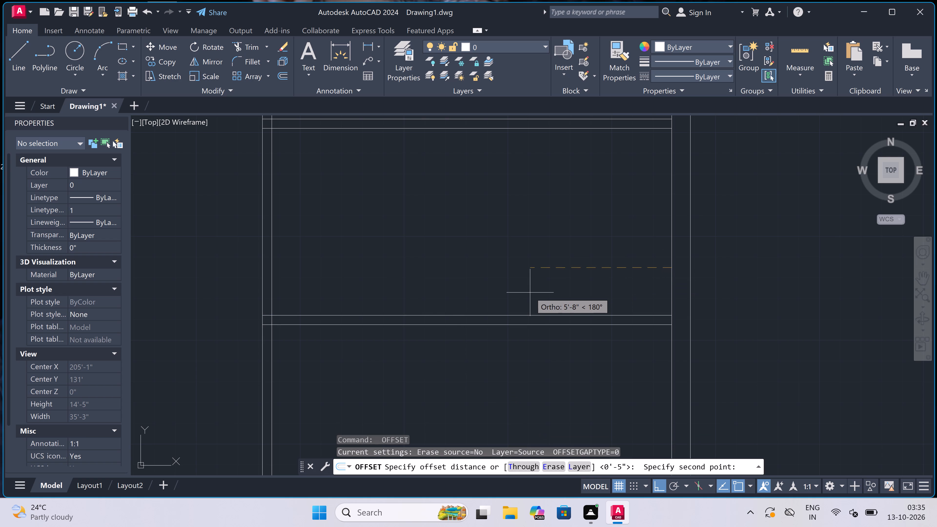
pyautogui.write("6'")
pyautogui.press('space')
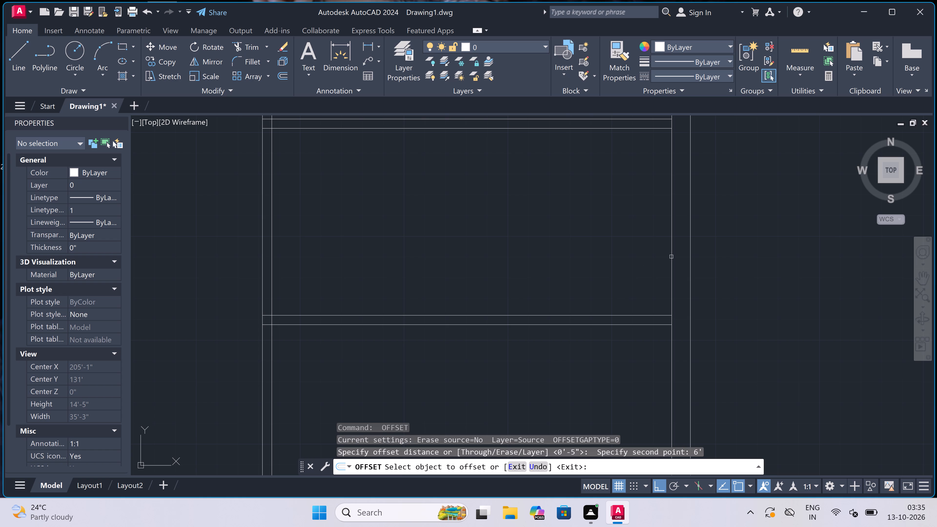
pyautogui.moveTo(671, 256); pyautogui.dragTo(656, 254)
pyautogui.click(564, 261)
pyautogui.press('Escape')
# Offset the new vertical line through the 7'6" space 4.5" to the left.
pyautogui.press('space')
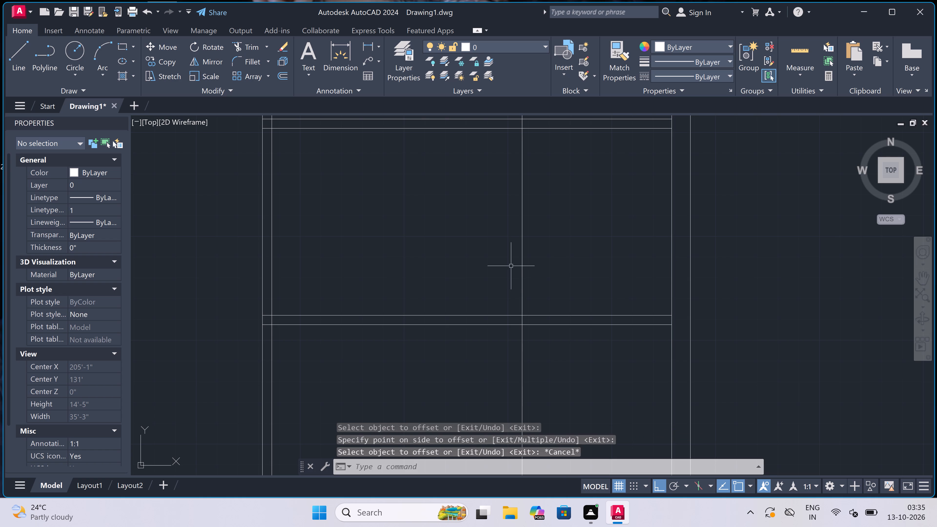
pyautogui.click(522, 261)
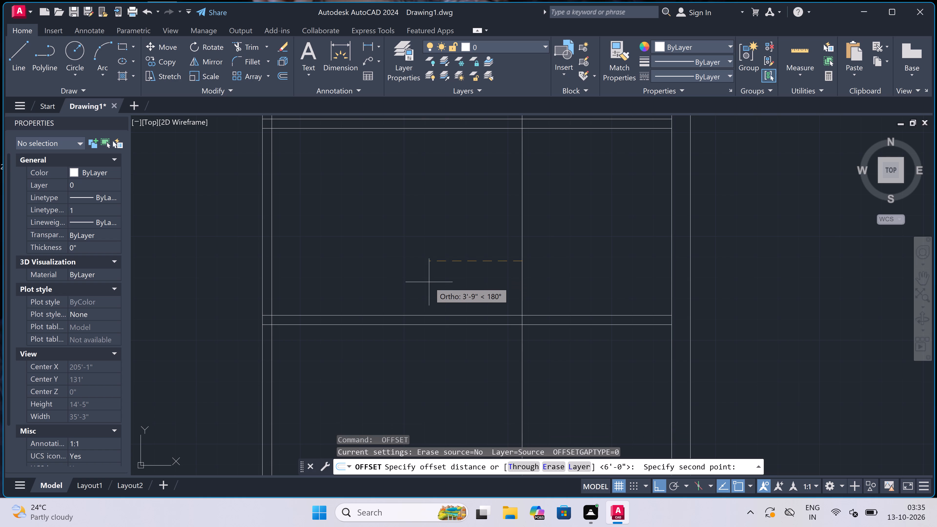
pyautogui.write('4.5"')
pyautogui.press('space')
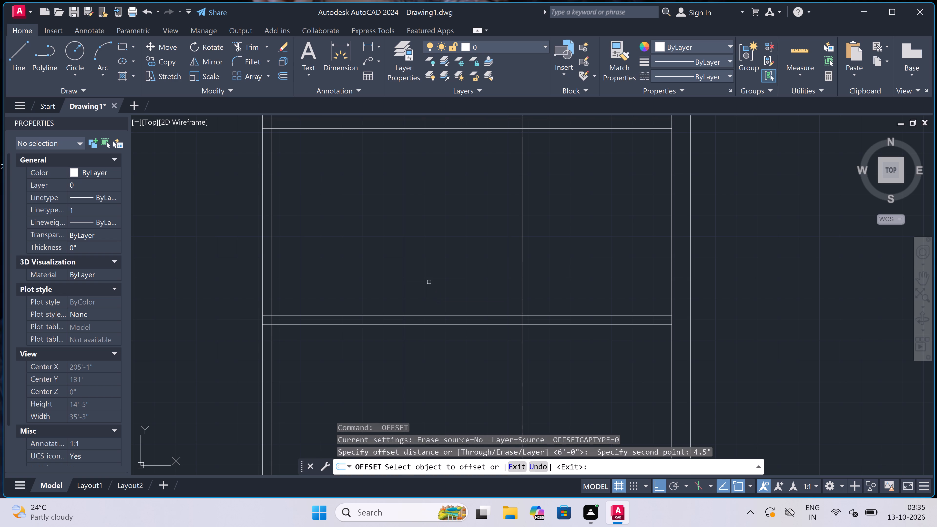
pyautogui.moveTo(522, 248); pyautogui.dragTo(520, 249)
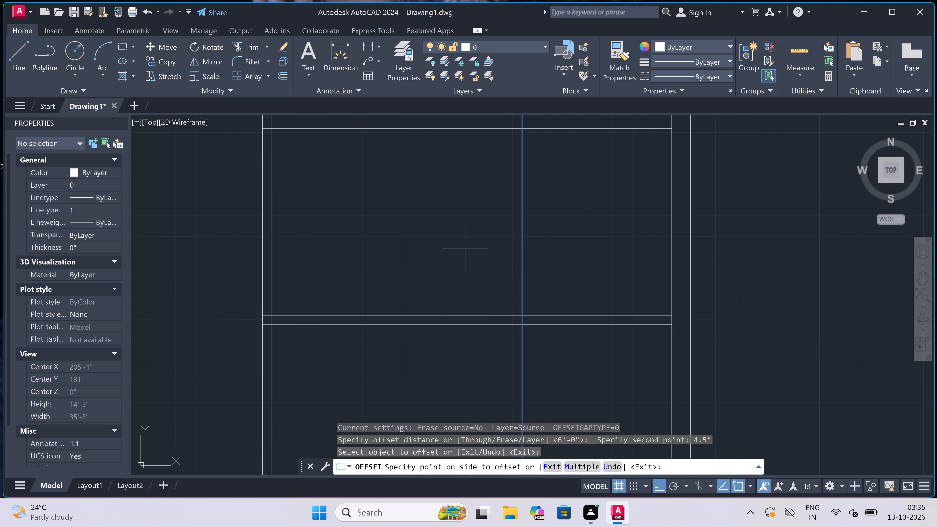
pyautogui.click(465, 248)
pyautogui.press('Escape')
# Offset the left line of the 4.5" partition beside the 6' space 5'9" to the left.
pyautogui.press('space')
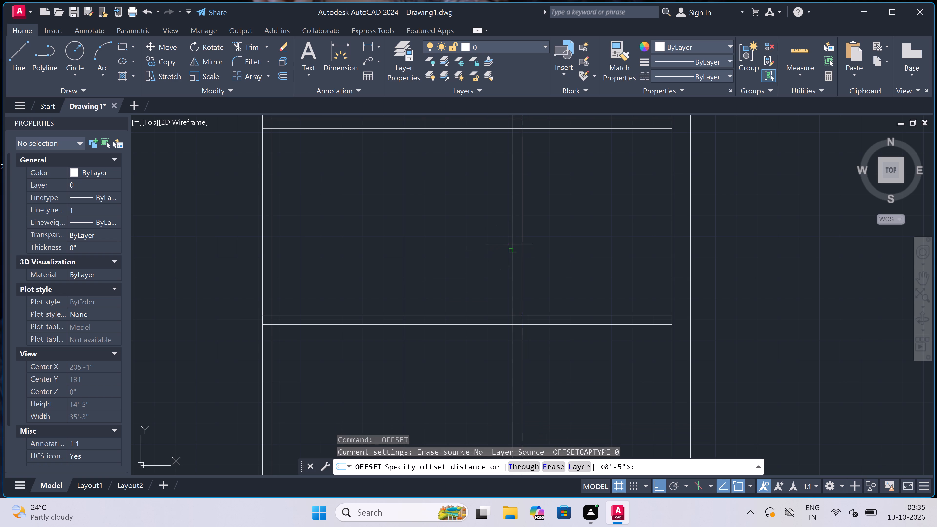
pyautogui.click(509, 244)
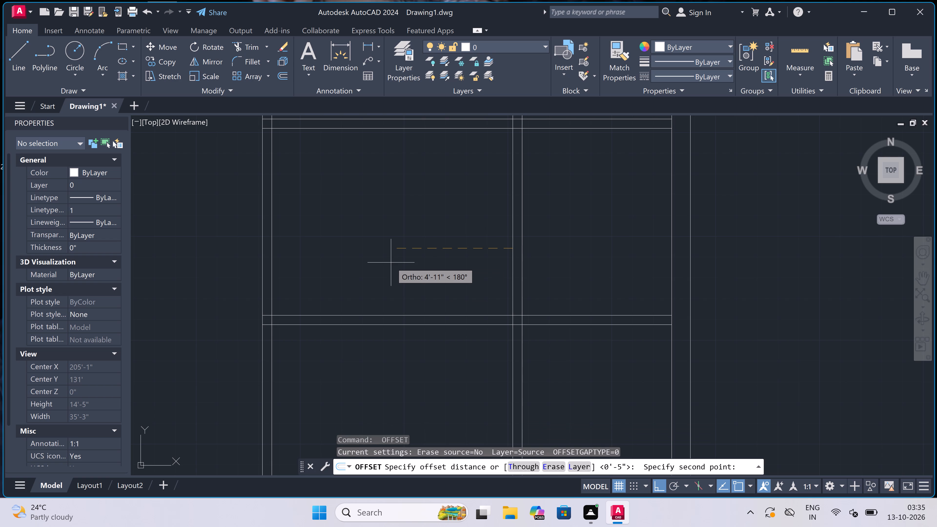
pyautogui.write('5\'9"')
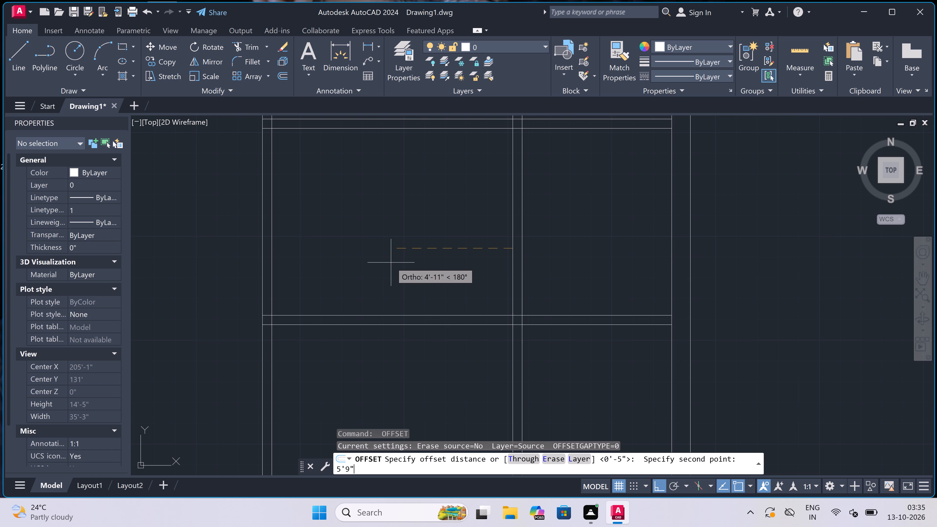
pyautogui.press('space')
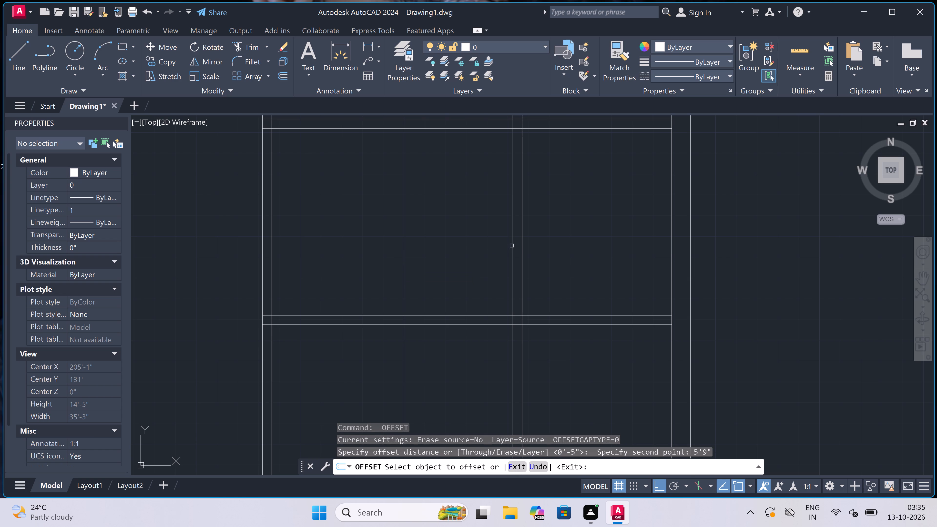
pyautogui.moveTo(512, 246); pyautogui.dragTo(506, 245)
pyautogui.click(484, 241)
pyautogui.press('Escape')
# Offset the new vertical line at the left of the 5'9" space 4.5" to the left.
pyautogui.press('space')
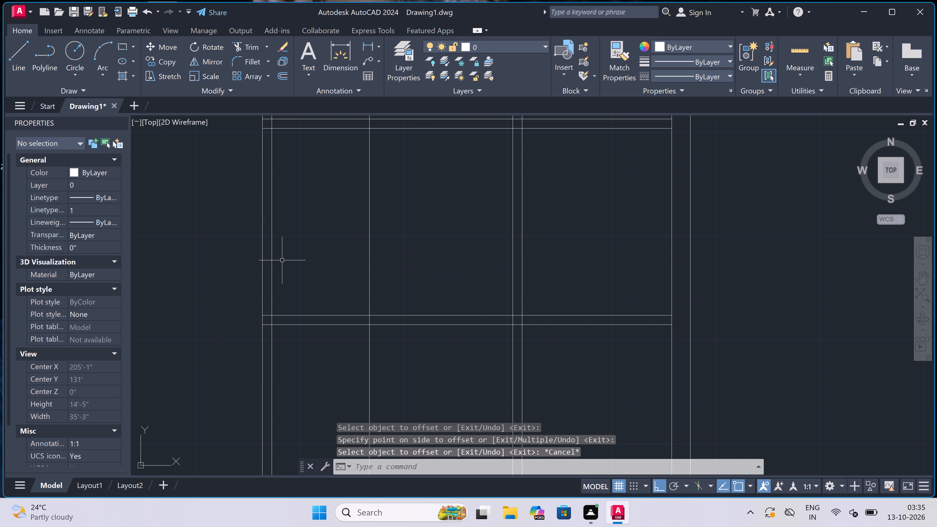
pyautogui.click(371, 248)
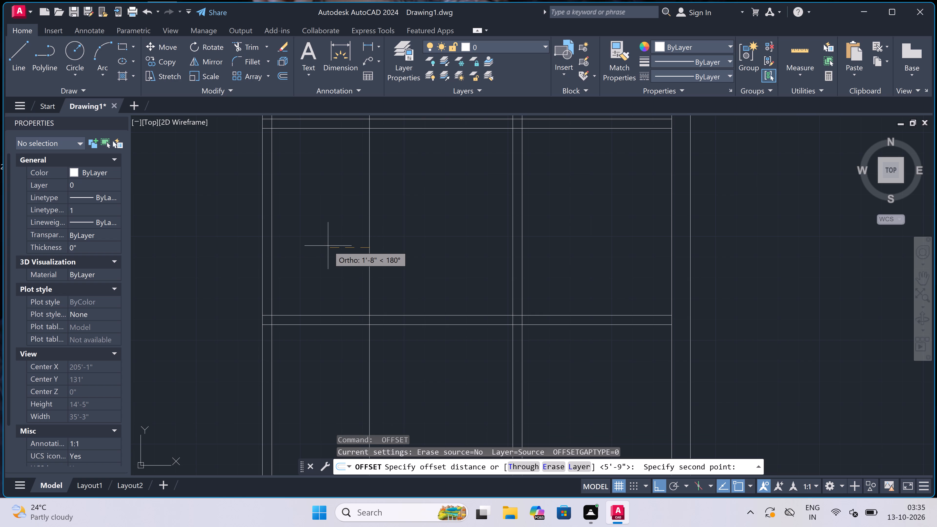
pyautogui.write('4.5"')
pyautogui.press('space')
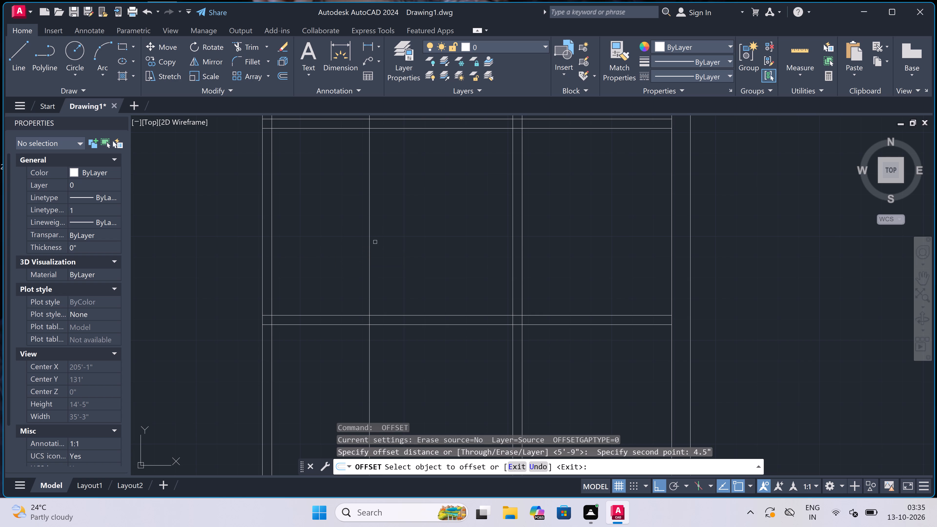
pyautogui.click(368, 239)
pyautogui.click(357, 241)
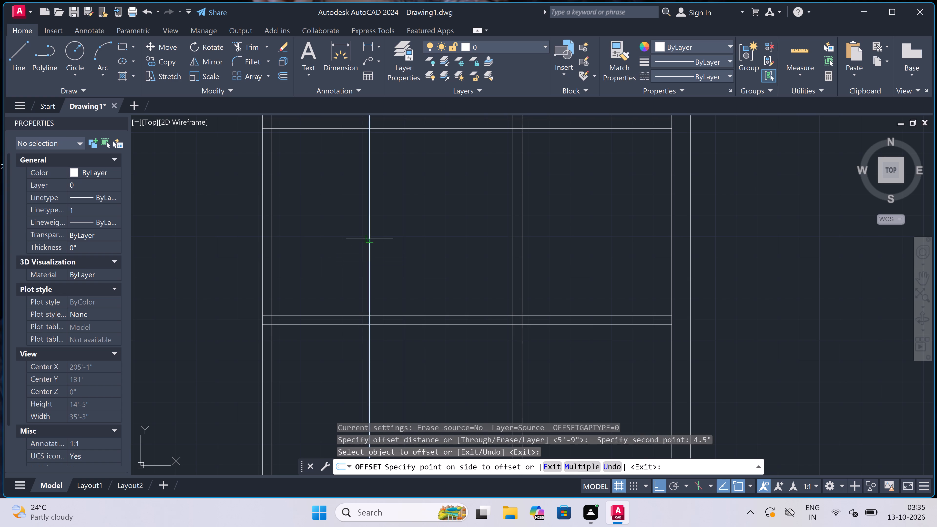
pyautogui.press('Escape')
# Trim the four vertical partition lines between the two lines of the horizontal wall above the 7'6" space.
pyautogui.scroll(-3, 357, 241)
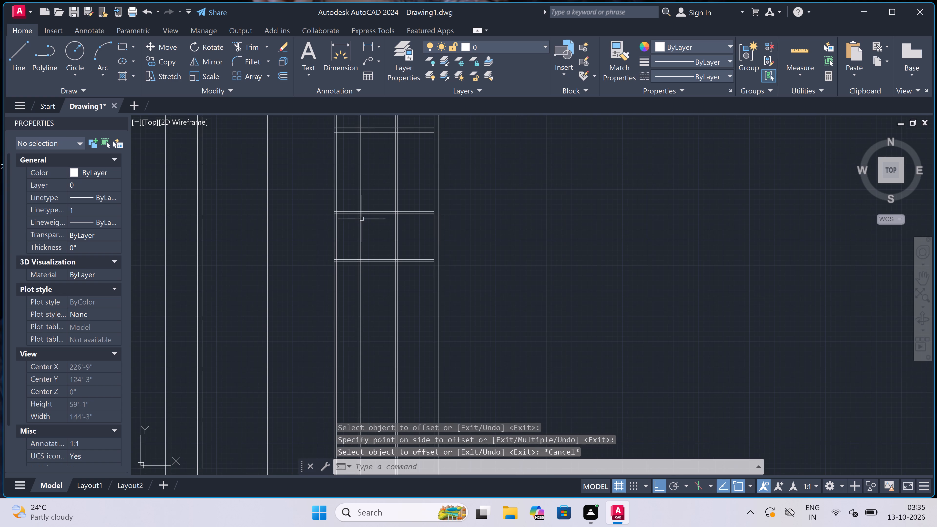
pyautogui.scroll(-3, 364, 205)
pyautogui.scroll(2, 366, 181)
pyautogui.scroll(2, 352, 242)
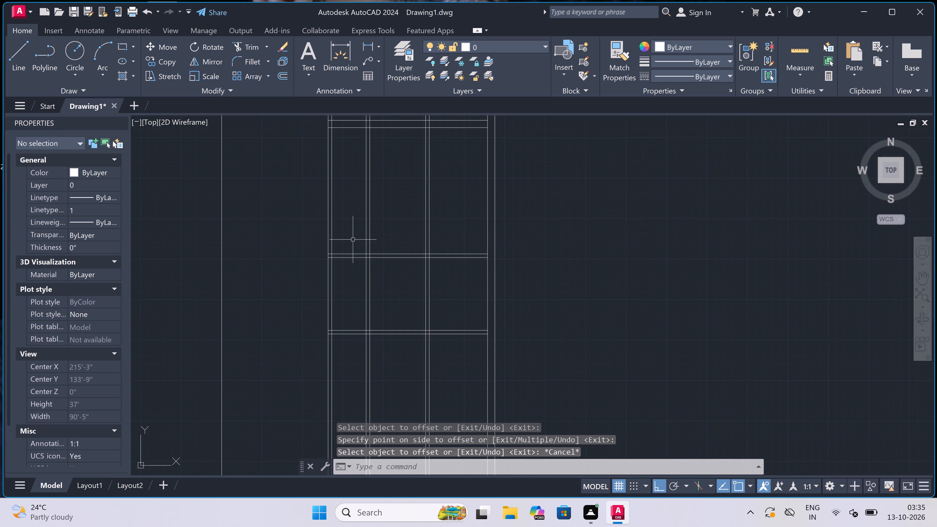
pyautogui.press('t')
pyautogui.press('r')
pyautogui.press('space')
pyautogui.scroll(3, 362, 265)
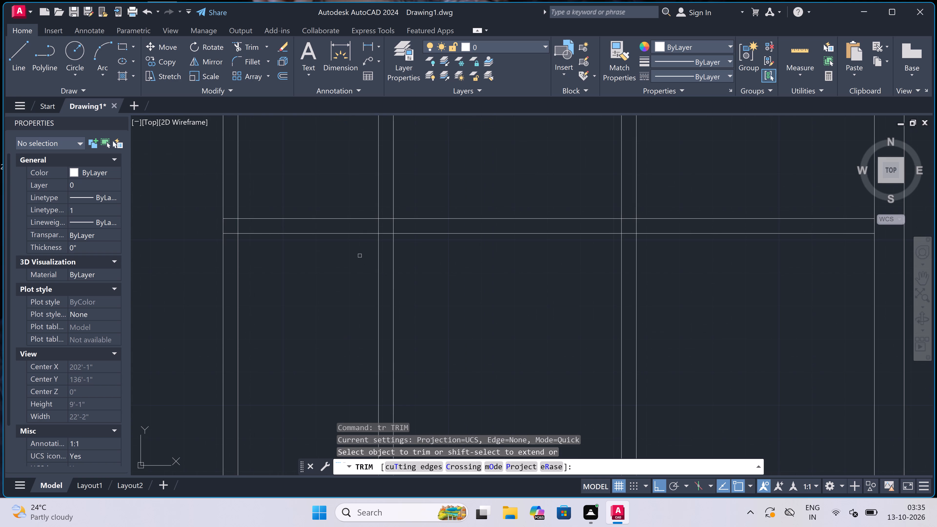
pyautogui.click(365, 229)
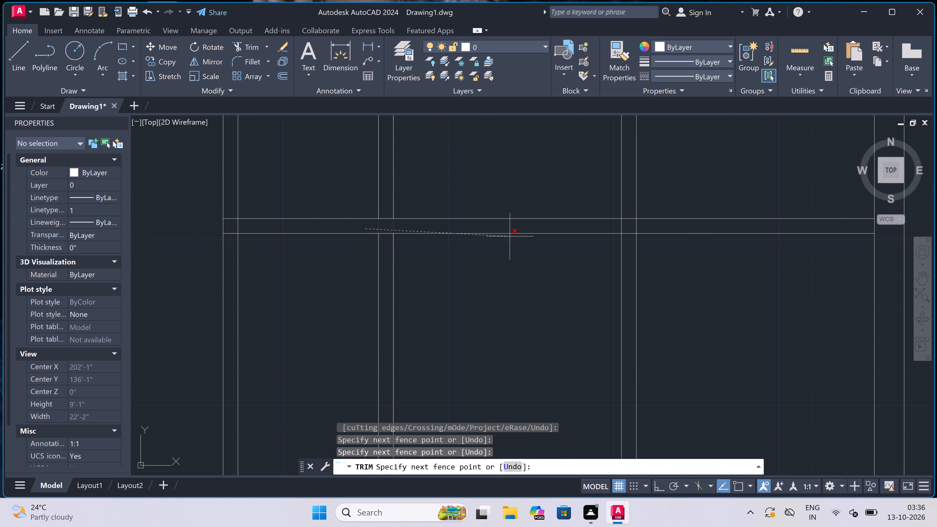
pyautogui.click(656, 223)
pyautogui.scroll(-2, 435, 227)
pyautogui.press('Escape')
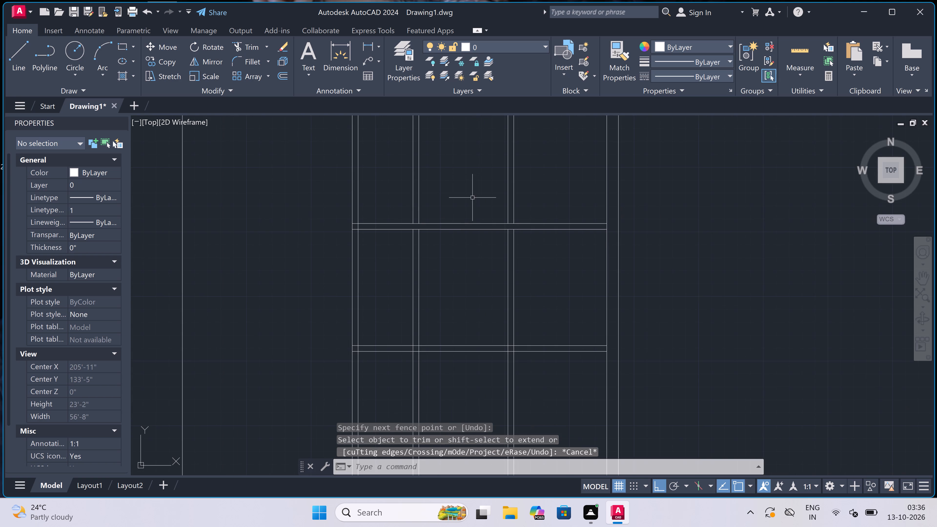
# Erase the four leftover vertical partition lines above the upper horizontal wall of the 7'6" space.
pyautogui.click(521, 174)
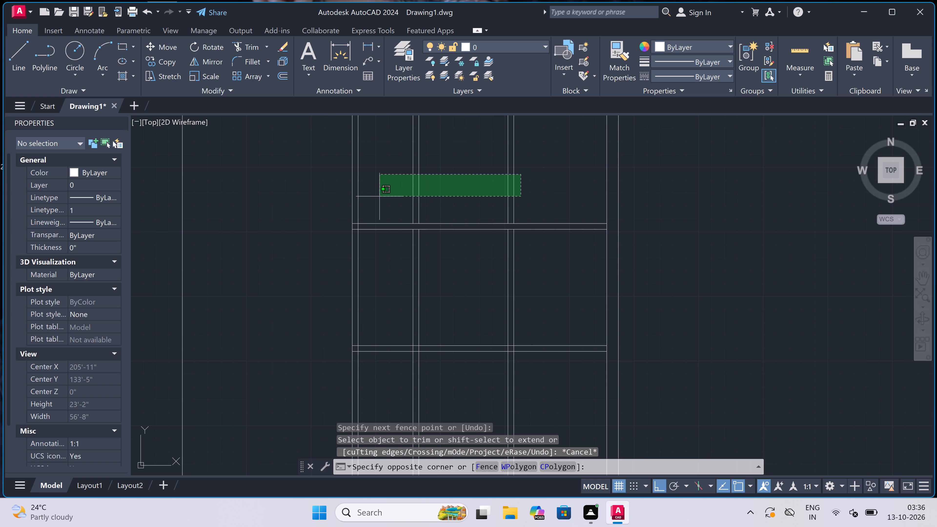
pyautogui.click(379, 196)
pyautogui.press('Delete')
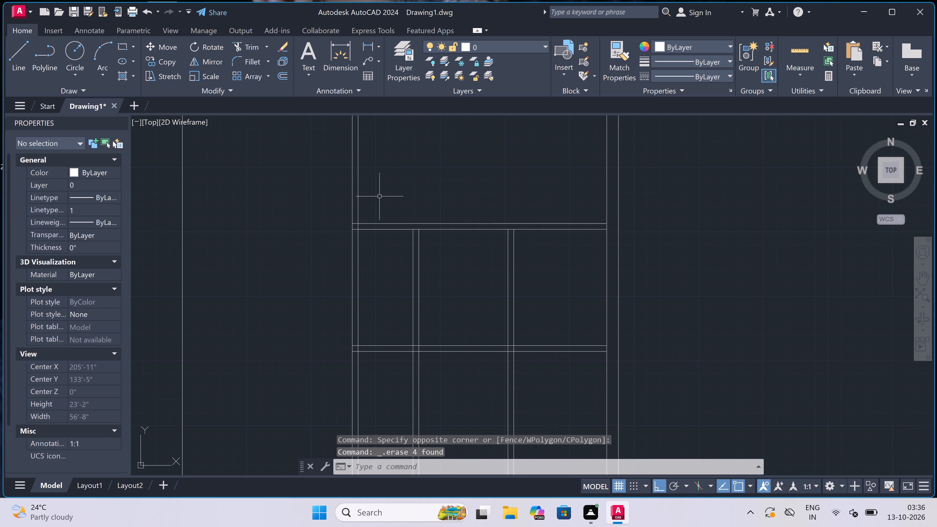
# Trim the inner line of the left-hand wall where it crosses the upper horizontal wall of the 7'6" space.
pyautogui.write('tr')
pyautogui.press('space')
pyautogui.scroll(2, 364, 222)
pyautogui.scroll(2, 345, 237)
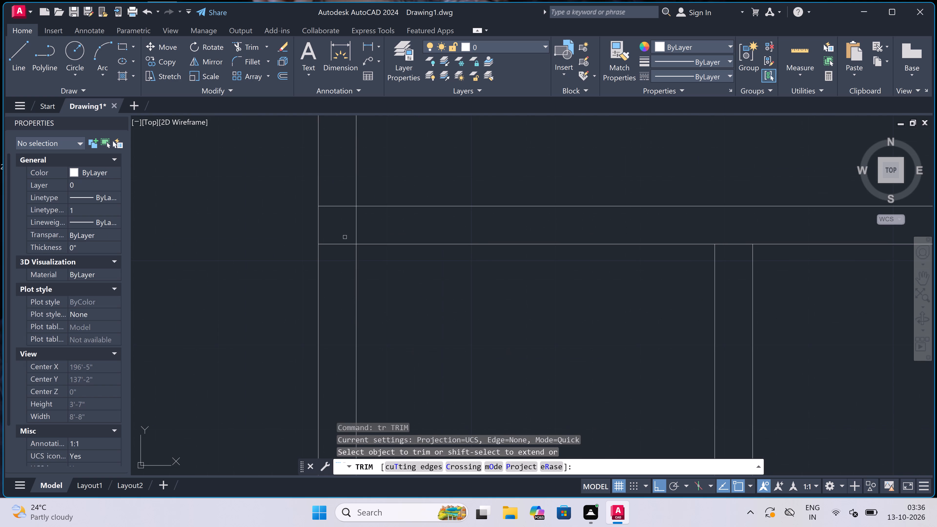
pyautogui.doubleClick(343, 229)
pyautogui.click(368, 228)
pyautogui.scroll(-3, 377, 185)
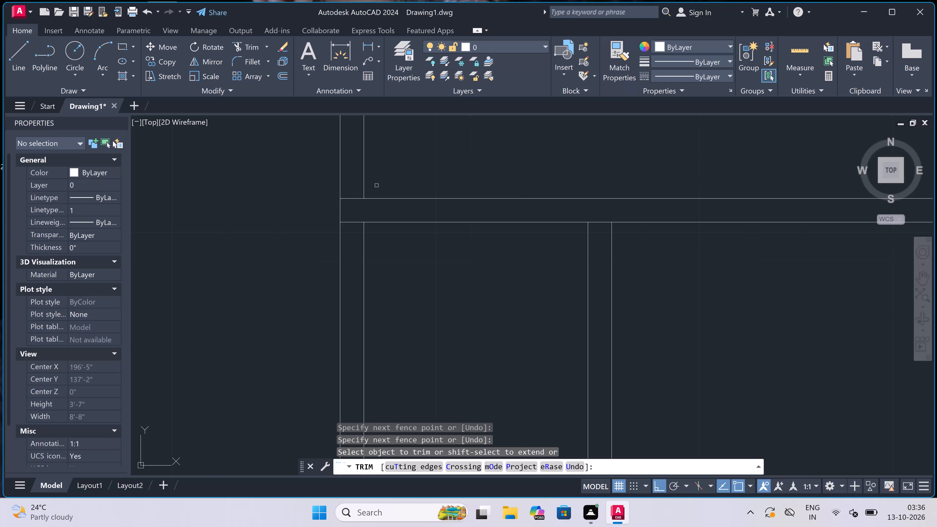
pyautogui.scroll(-2, 377, 185)
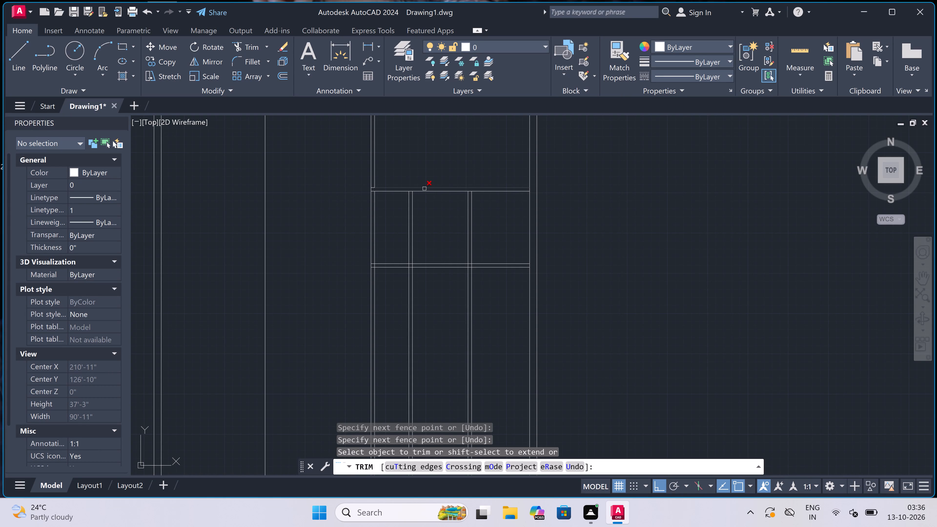
# Trim the upper wall's lower line between the two lines of the left vertical partition.
pyautogui.scroll(2, 420, 185)
pyautogui.scroll(1, 393, 203)
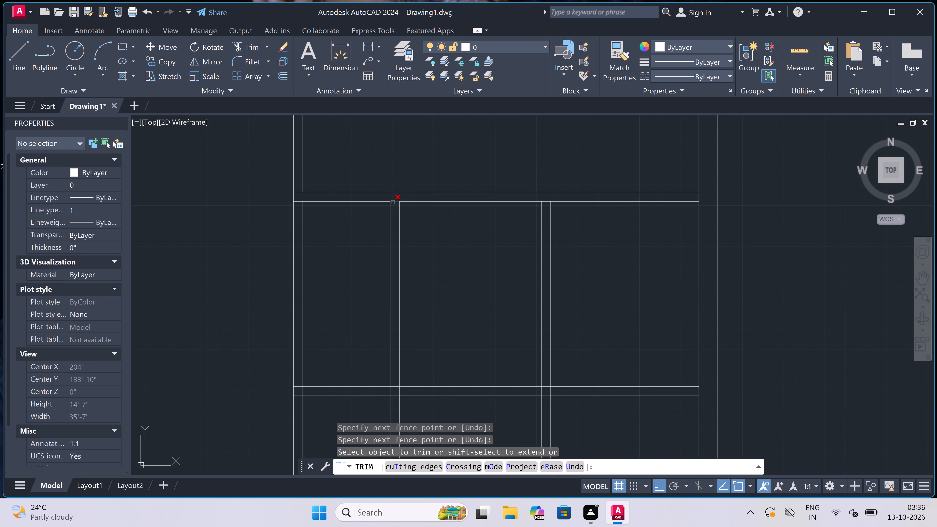
pyautogui.doubleClick(393, 200)
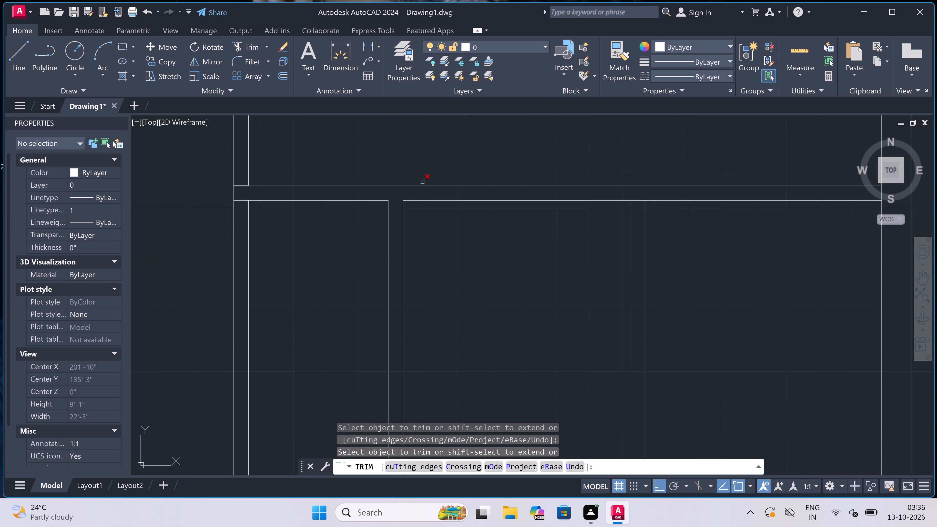
pyautogui.press('Escape')
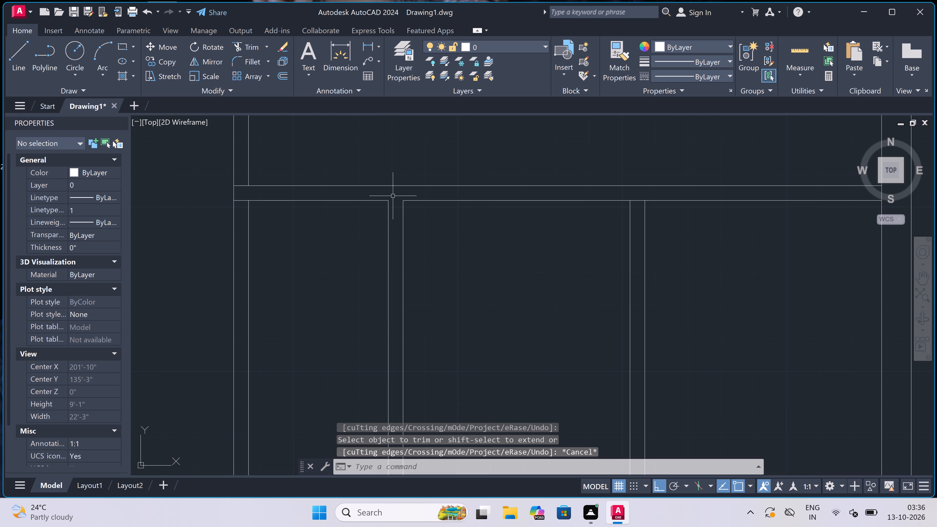
# Extend the left line of the left vertical partition up to the upper line of the horizontal wall.
pyautogui.write('ex')
pyautogui.press('space')
pyautogui.click(380, 216)
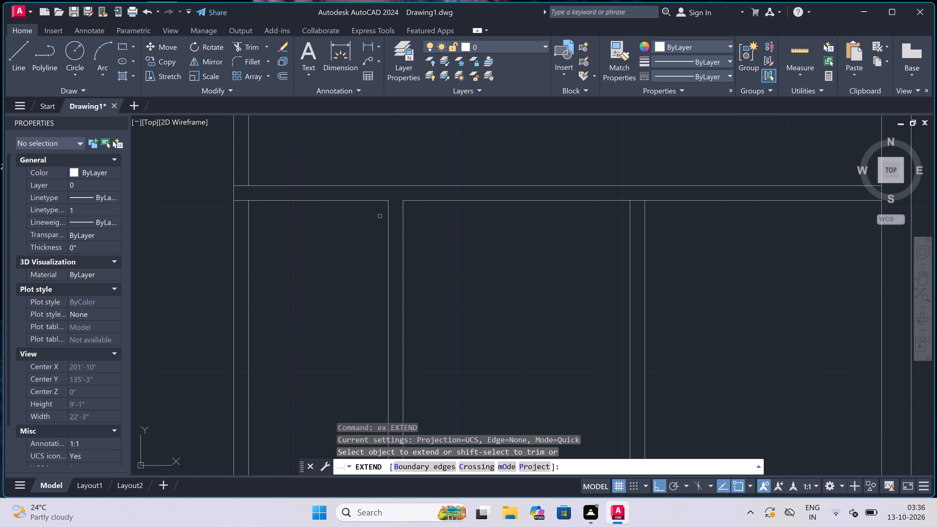
pyautogui.click(400, 204)
pyautogui.press('Escape')
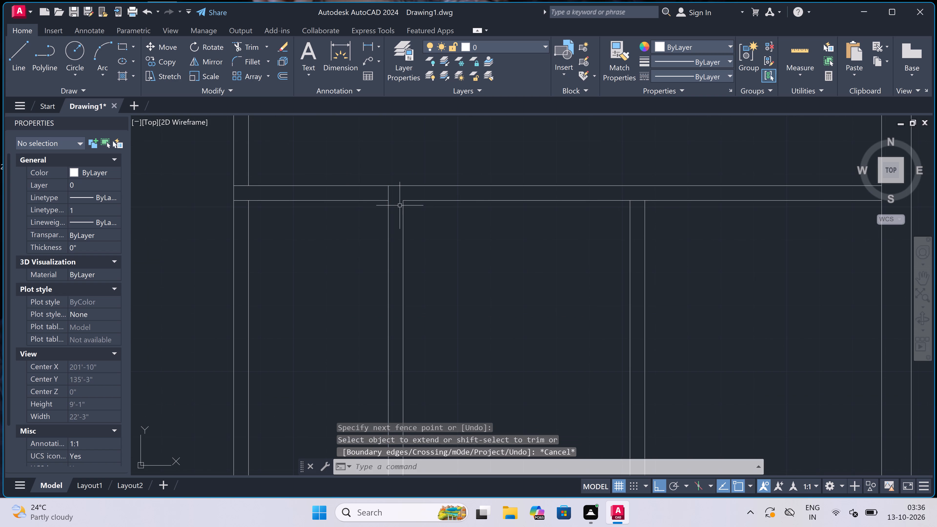
# Trim the upper wall's lower line between the two lines of the right vertical partition.
pyautogui.write('tr')
pyautogui.press('space')
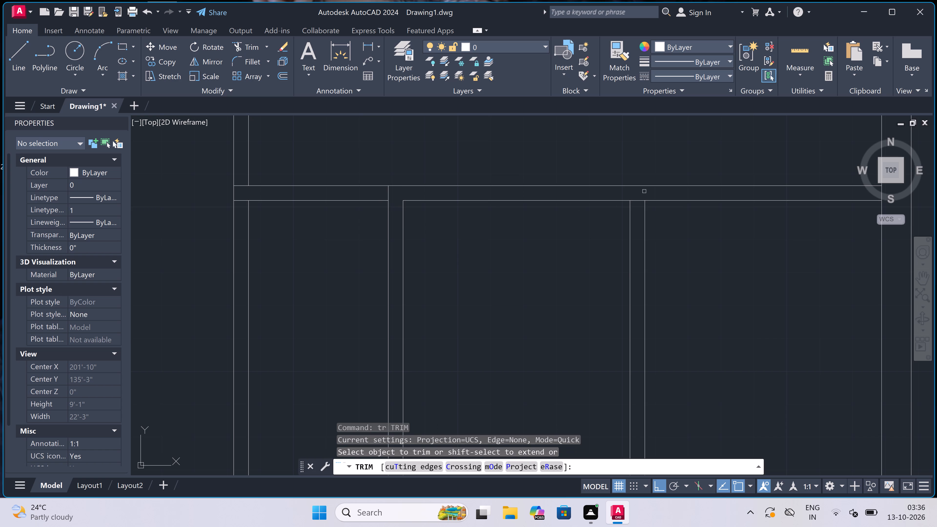
pyautogui.scroll(2, 638, 194)
pyautogui.click(636, 192)
pyautogui.click(636, 254)
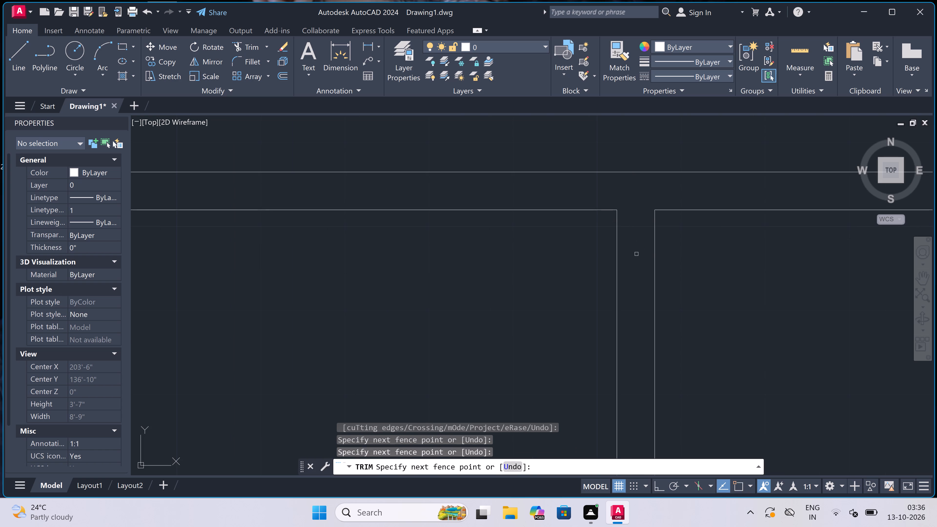
# Trim the left partition's right line and the lower wall's upper line inside the junction of these two walls.
pyautogui.scroll(-5, 448, 222)
pyautogui.scroll(1, 377, 298)
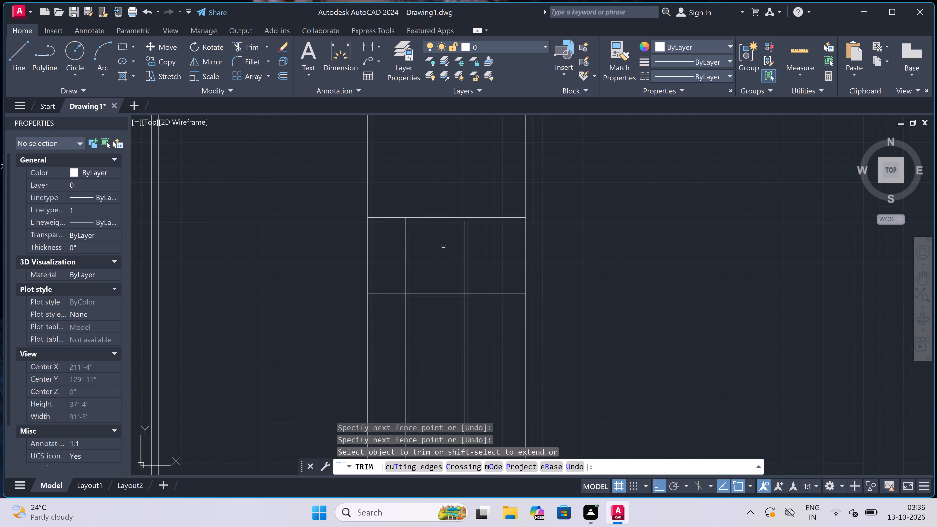
pyautogui.scroll(1, 377, 298)
pyautogui.scroll(1, 468, 297)
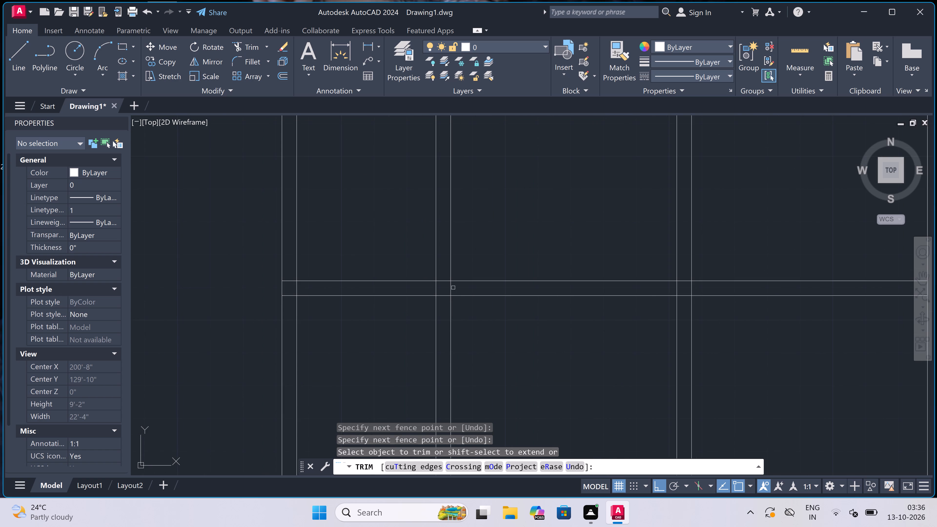
pyautogui.scroll(2, 452, 288)
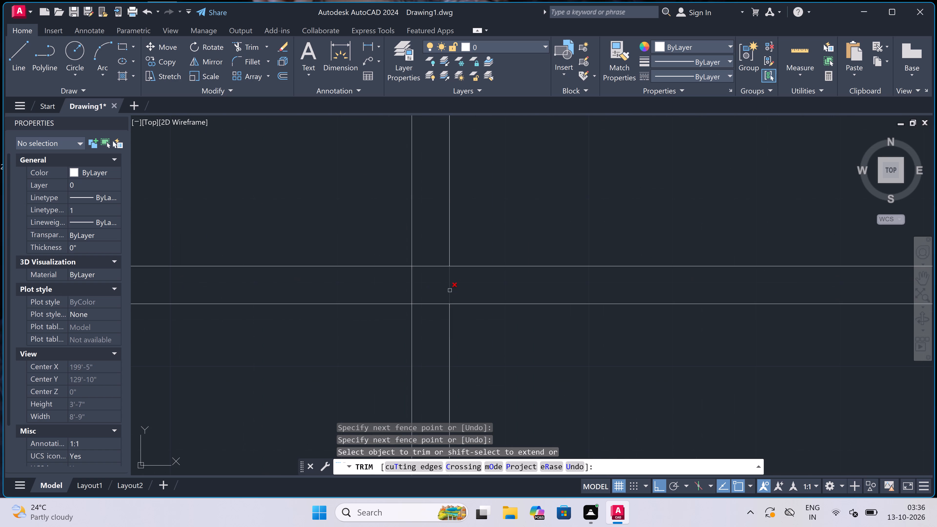
pyautogui.click(451, 290)
pyautogui.doubleClick(432, 268)
pyautogui.doubleClick(434, 257)
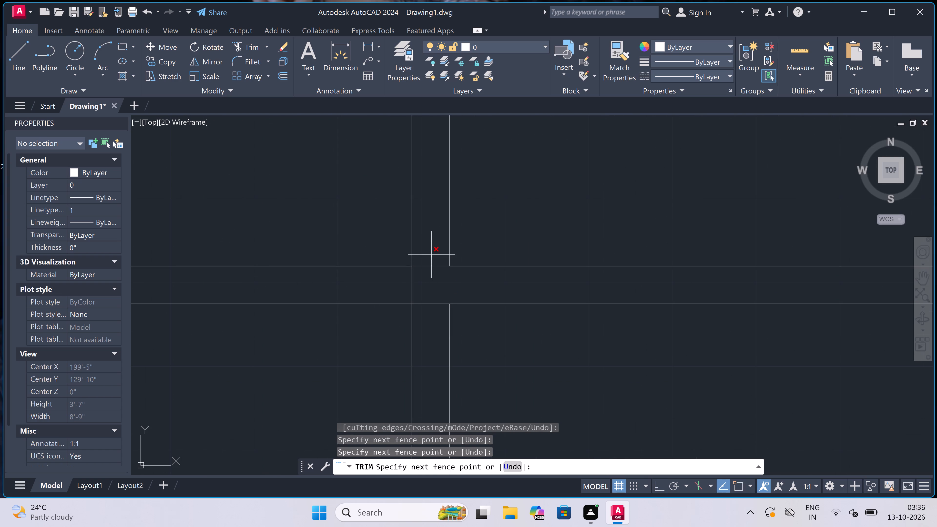
# Trim the right partition's two lines and the lower wall's upper line inside the junction of these two walls.
pyautogui.scroll(-2, 434, 257)
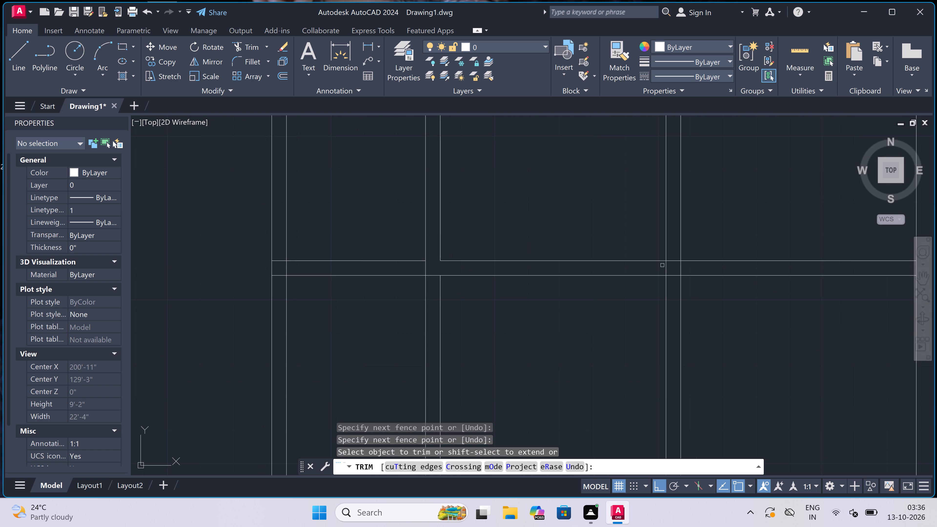
pyautogui.scroll(1, 663, 262)
pyautogui.scroll(1, 705, 263)
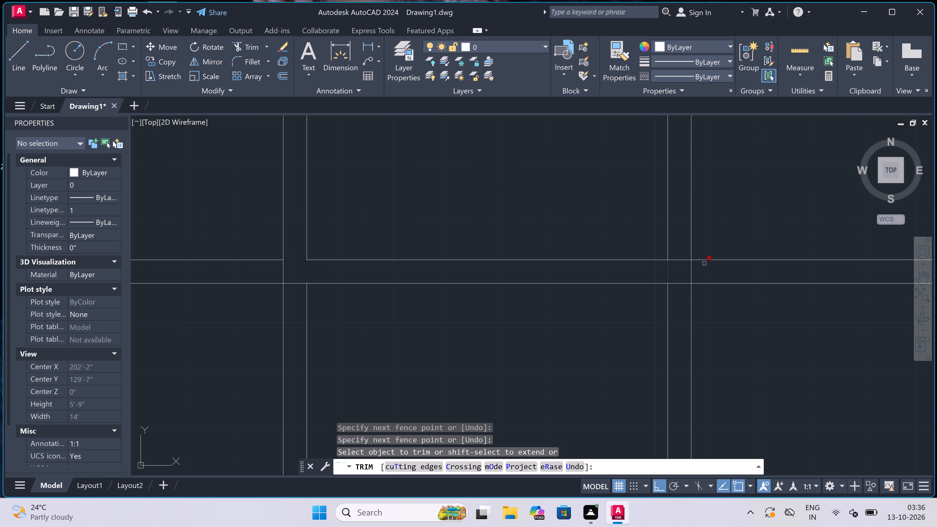
pyautogui.scroll(1, 705, 263)
pyautogui.click(705, 263)
pyautogui.click(575, 268)
pyautogui.click(620, 286)
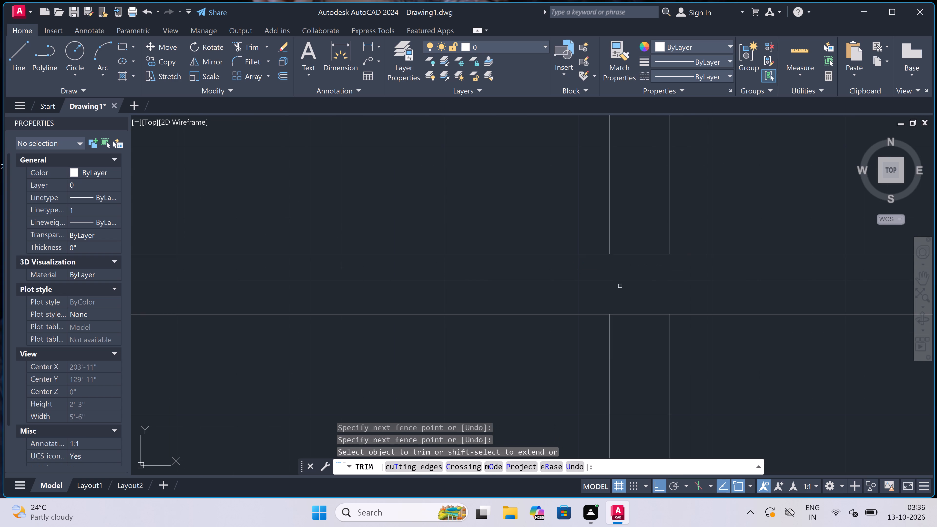
pyautogui.click(623, 240)
# Trim the right outer wall's inner line inside its junctions with the lower and upper horizontal walls.
pyautogui.scroll(-5, 560, 253)
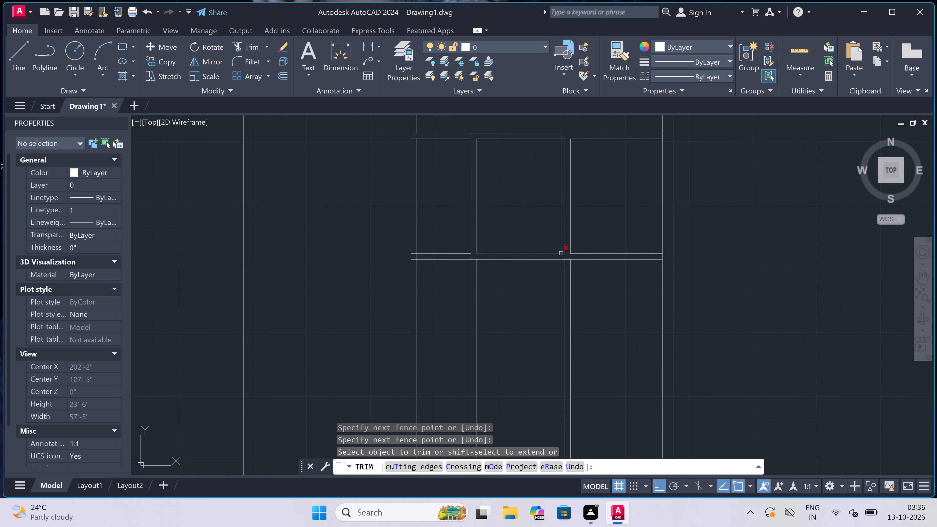
pyautogui.scroll(3, 668, 261)
pyautogui.scroll(2, 655, 240)
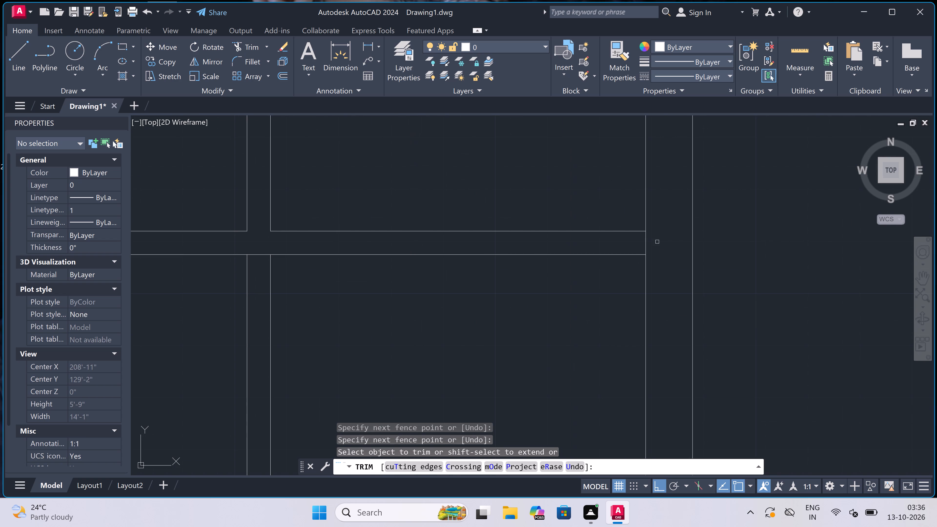
pyautogui.click(655, 240)
pyautogui.doubleClick(542, 253)
pyautogui.scroll(-7, 542, 253)
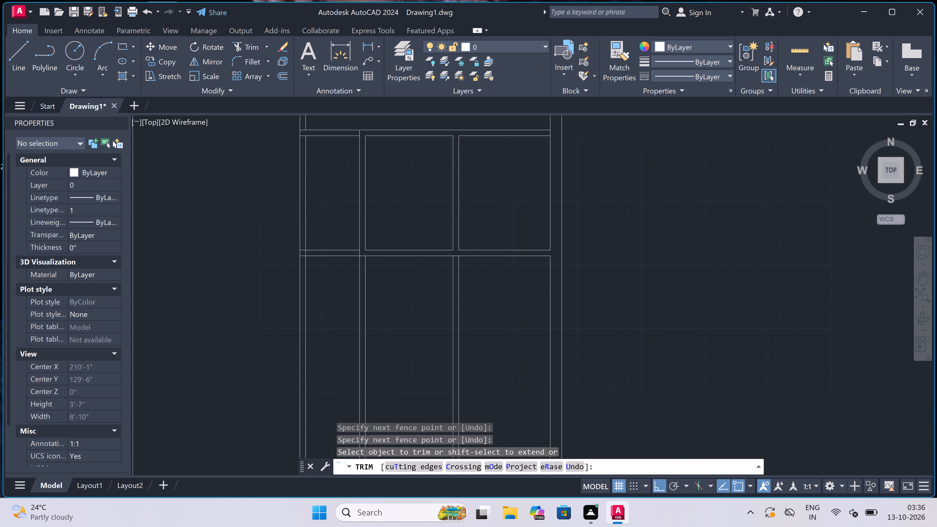
pyautogui.scroll(3, 542, 203)
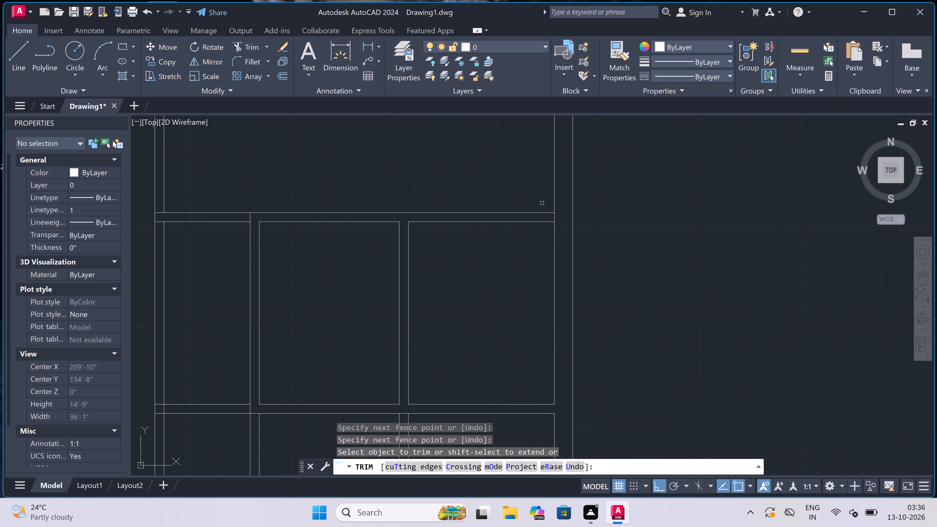
pyautogui.scroll(3, 560, 219)
pyautogui.click(560, 219)
pyautogui.click(522, 210)
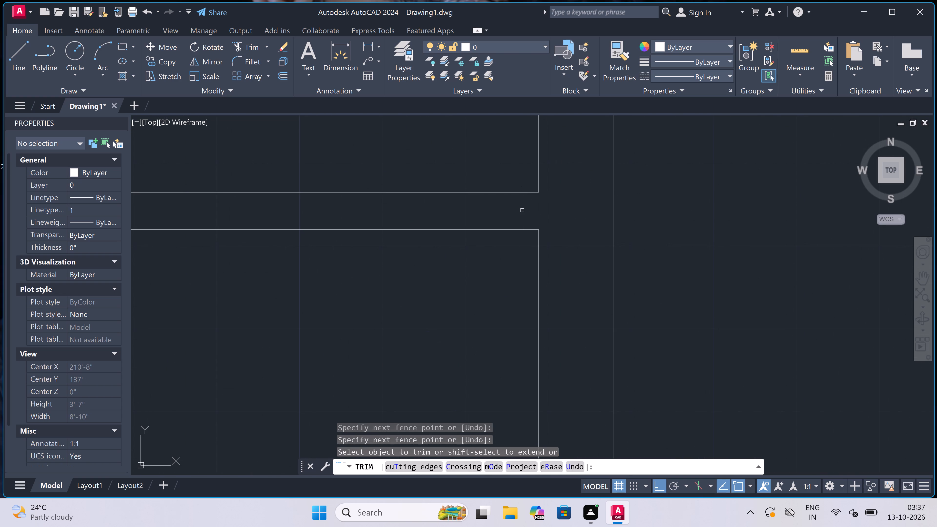
# Trim away the lines of both vertical partitions below the lower horizontal wall.
pyautogui.scroll(-7, 522, 210)
pyautogui.scroll(2, 449, 272)
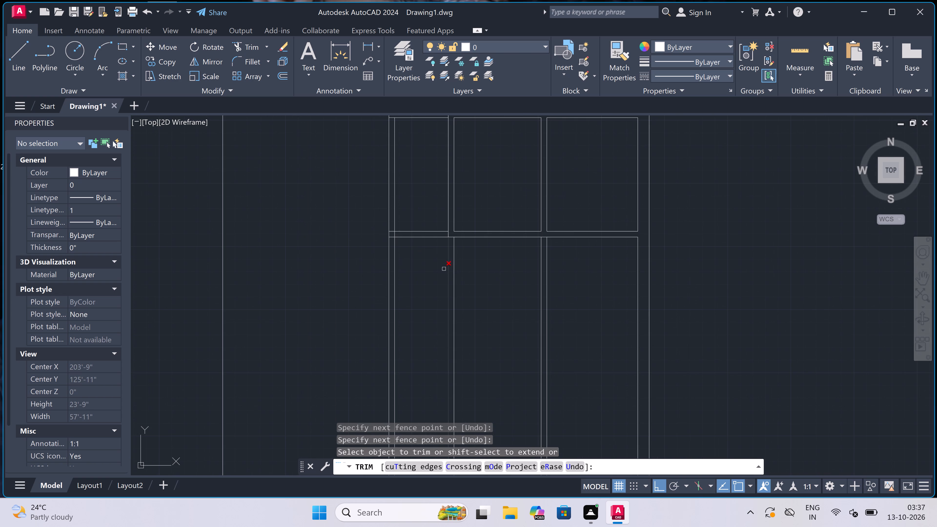
pyautogui.click(433, 263)
pyautogui.click(567, 266)
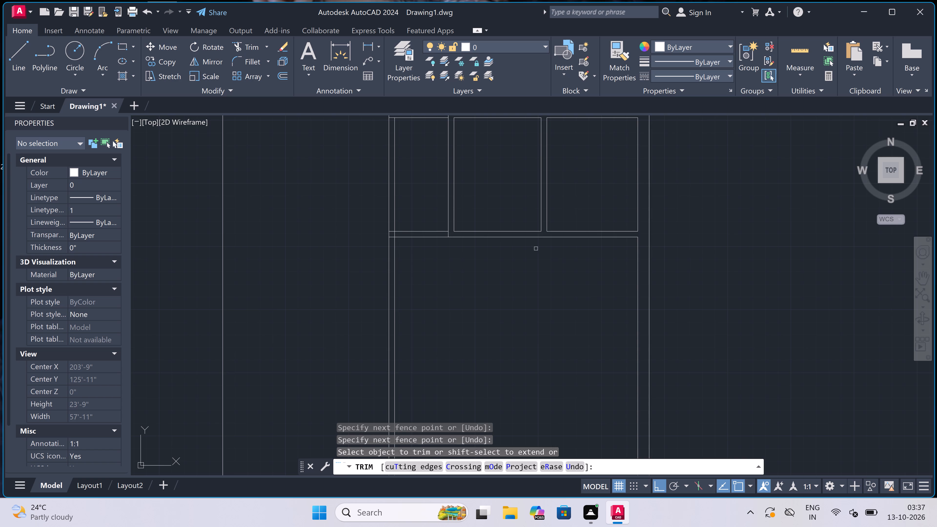
pyautogui.scroll(1, 451, 235)
pyautogui.scroll(-3, 467, 267)
pyautogui.scroll(2, 497, 305)
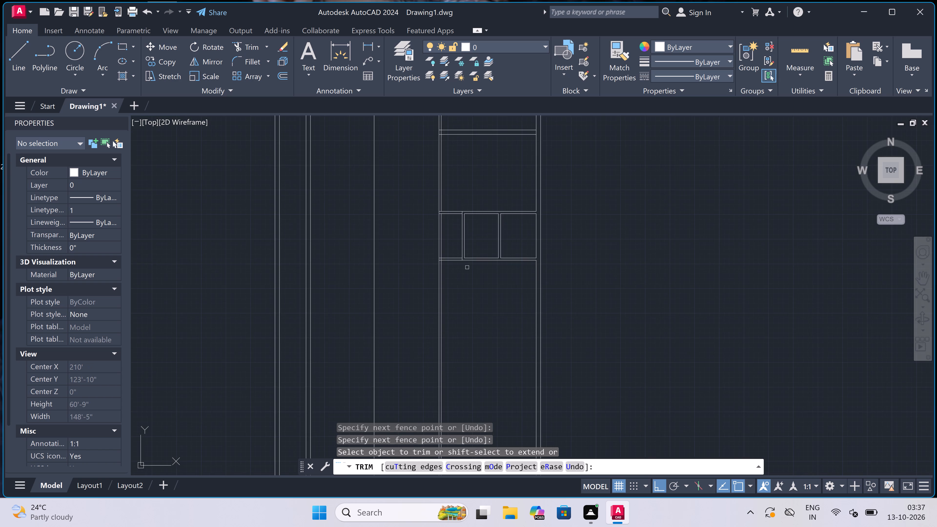
pyautogui.press('Escape')
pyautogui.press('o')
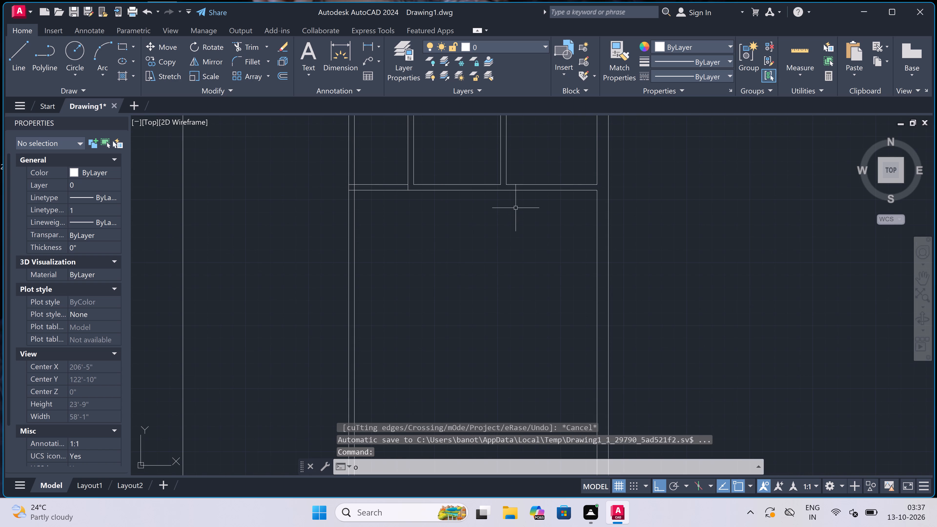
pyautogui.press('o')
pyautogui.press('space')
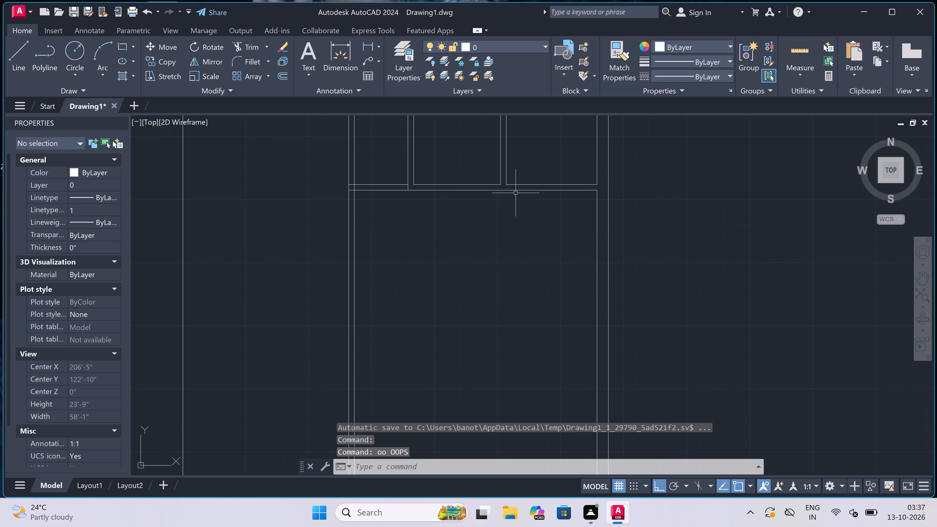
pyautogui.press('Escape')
# Offset the lower horizontal wall's bottom line 12' downward for the next room.
pyautogui.press('o')
pyautogui.press('space')
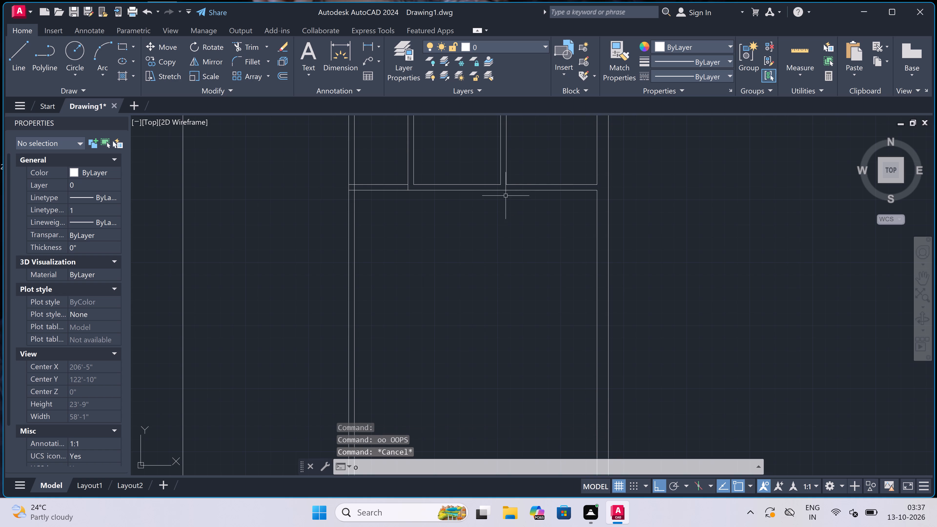
pyautogui.click(492, 188)
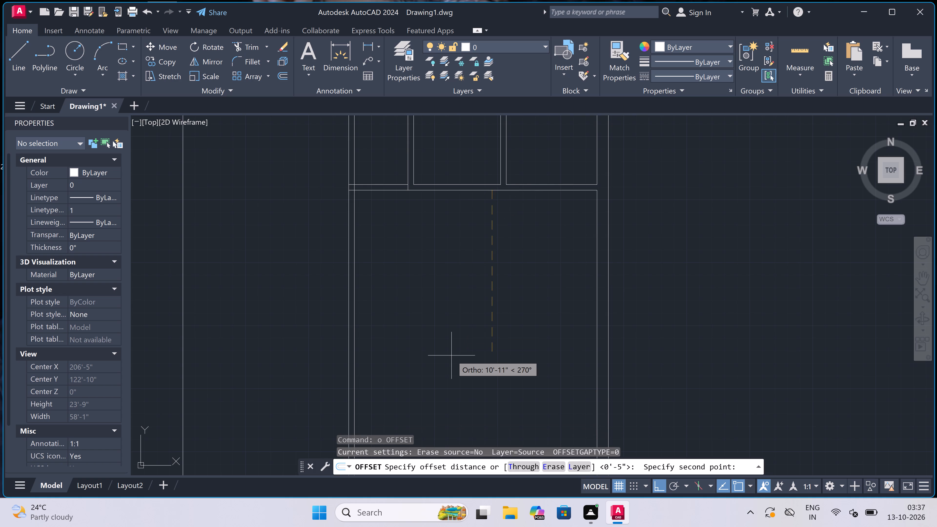
pyautogui.write("12'")
pyautogui.press('space')
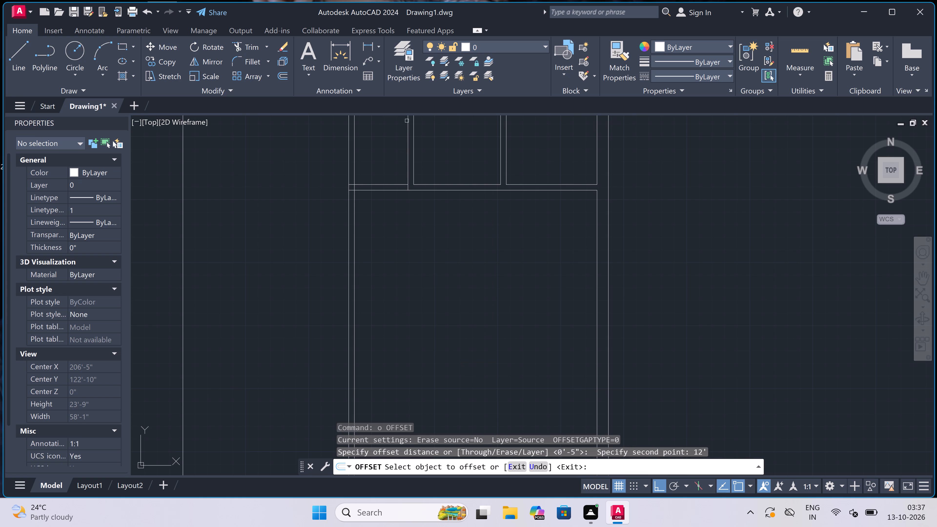
pyautogui.moveTo(453, 190); pyautogui.dragTo(453, 193)
pyautogui.click(454, 268)
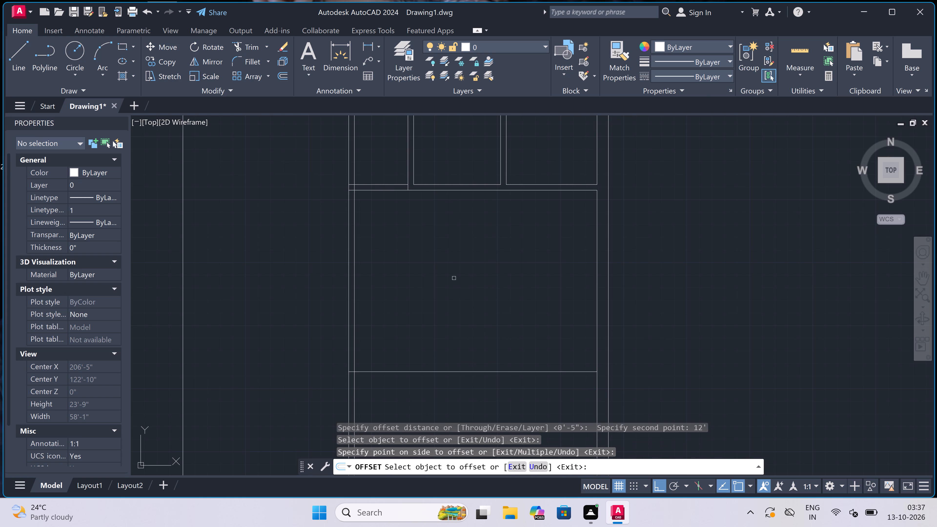
pyautogui.press('Escape')
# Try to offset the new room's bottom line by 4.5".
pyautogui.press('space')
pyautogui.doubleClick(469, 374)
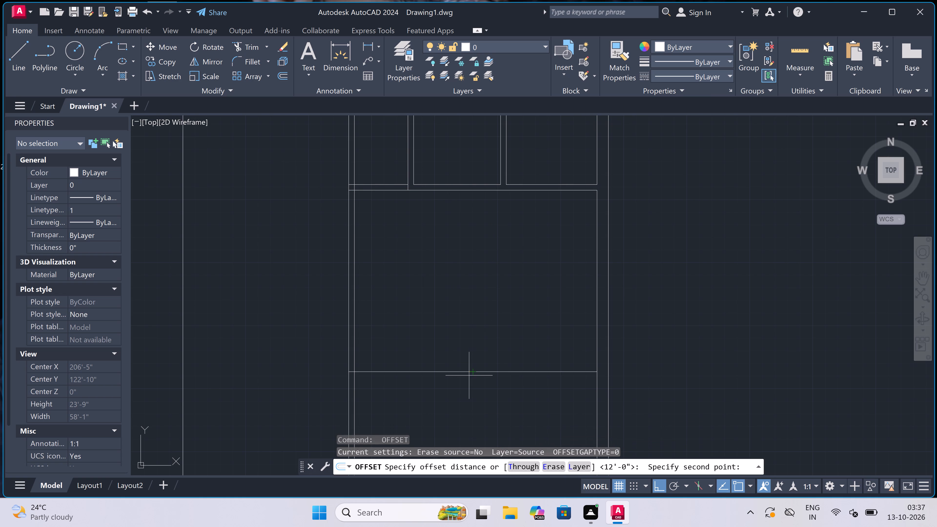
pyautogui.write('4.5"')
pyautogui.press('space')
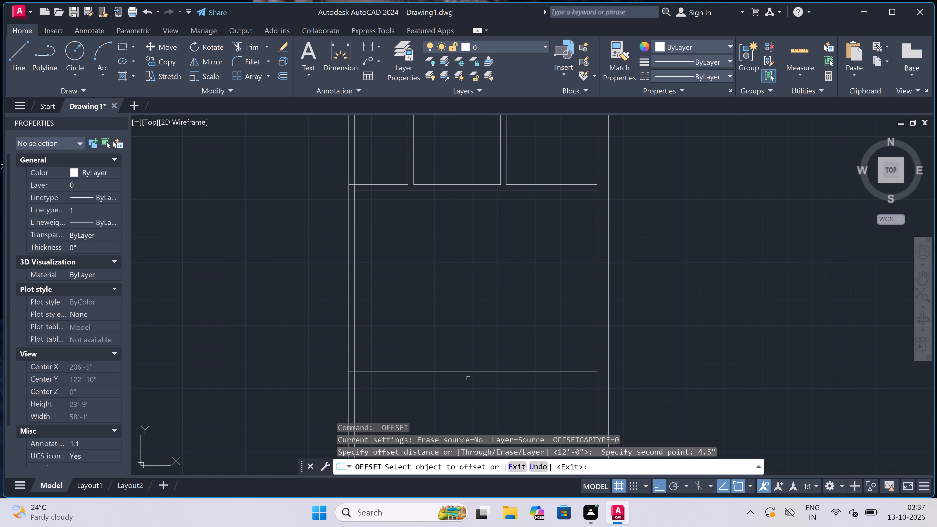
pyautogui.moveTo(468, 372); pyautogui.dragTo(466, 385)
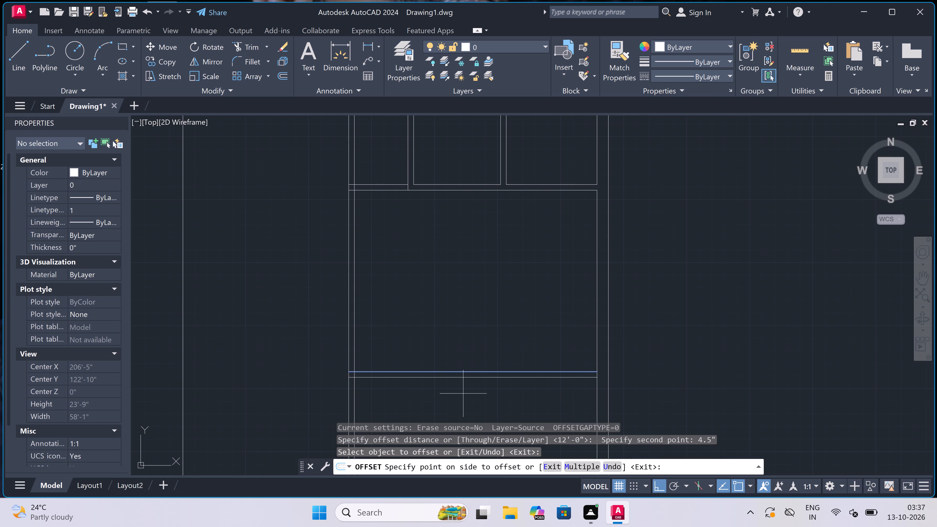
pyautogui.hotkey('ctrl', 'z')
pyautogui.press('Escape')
# Offset the new room's bottom line 9" downward for the wall thickness.
pyautogui.press('o')
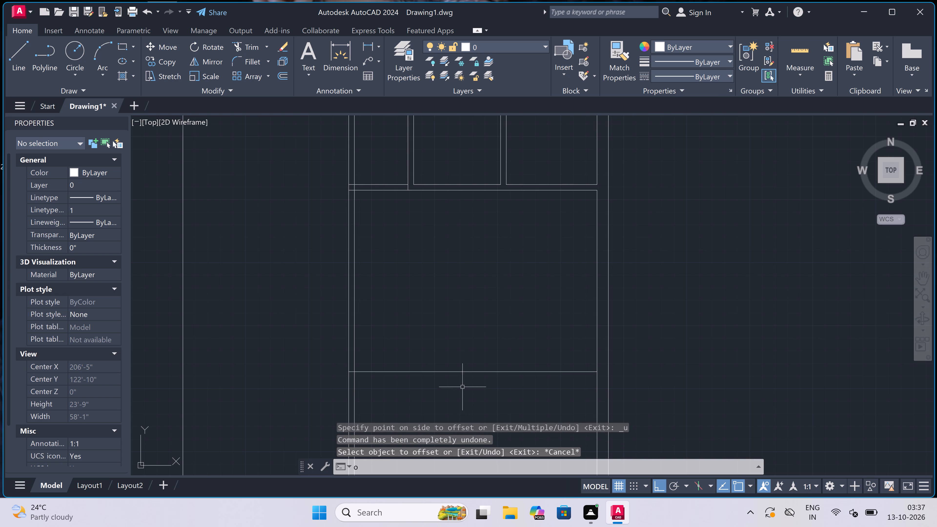
pyautogui.press('space')
pyautogui.click(467, 369)
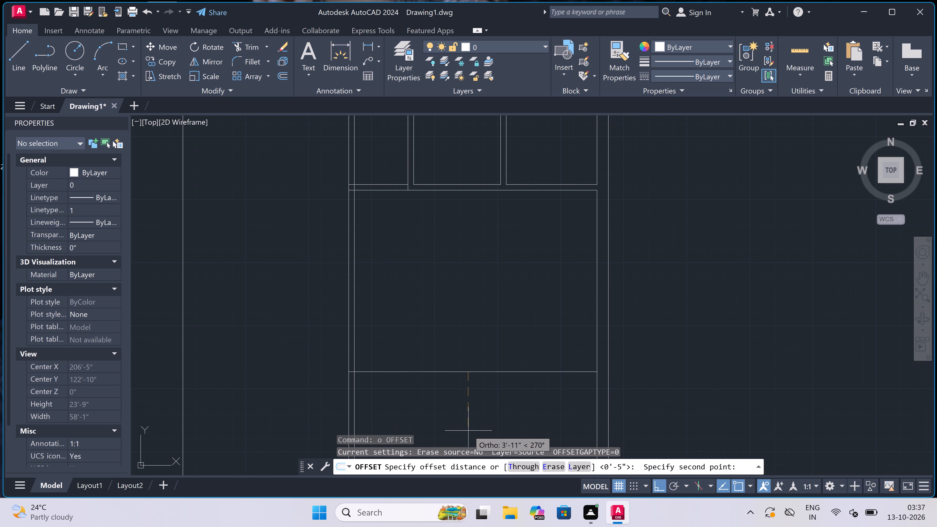
pyautogui.write('9"')
pyautogui.press('space')
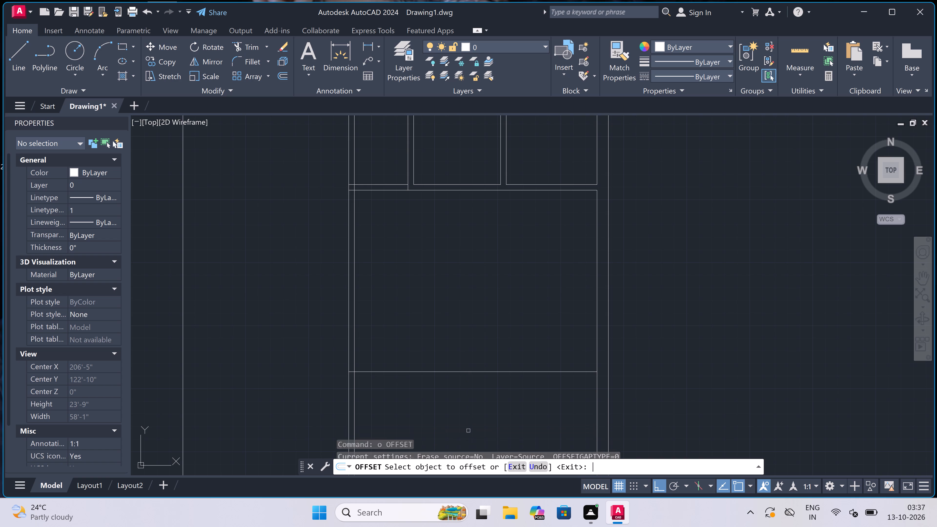
pyautogui.click(469, 374)
pyautogui.click(470, 388)
pyautogui.scroll(-5, 474, 358)
pyautogui.scroll(4, 474, 358)
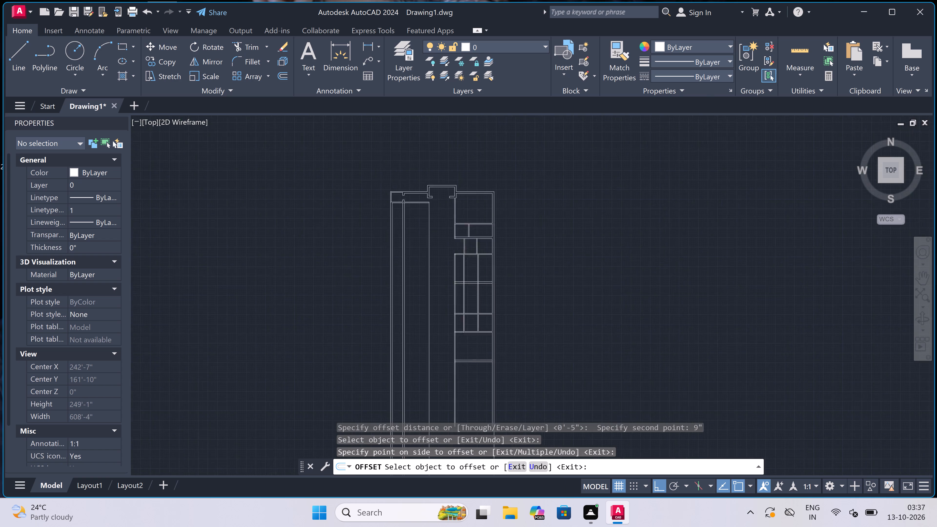
pyautogui.press('Escape')
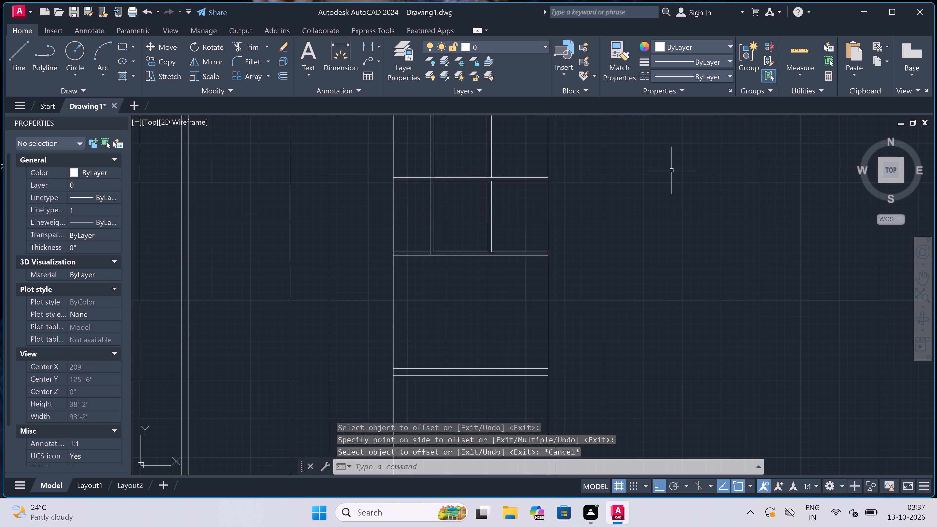
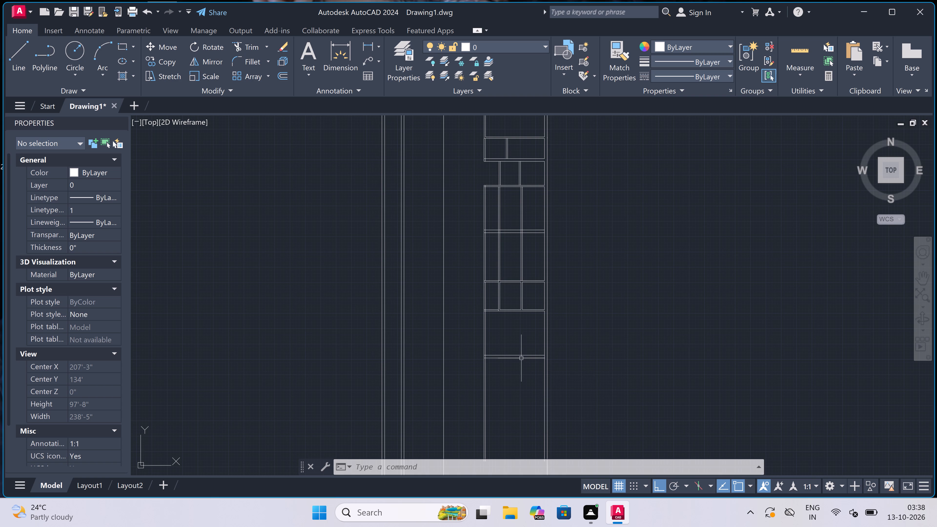
# Trim away both vertical partition lines below the horizontal wall in the left block.
pyautogui.scroll(-2, 521, 358)
pyautogui.scroll(2, 520, 356)
pyautogui.scroll(-1, 520, 356)
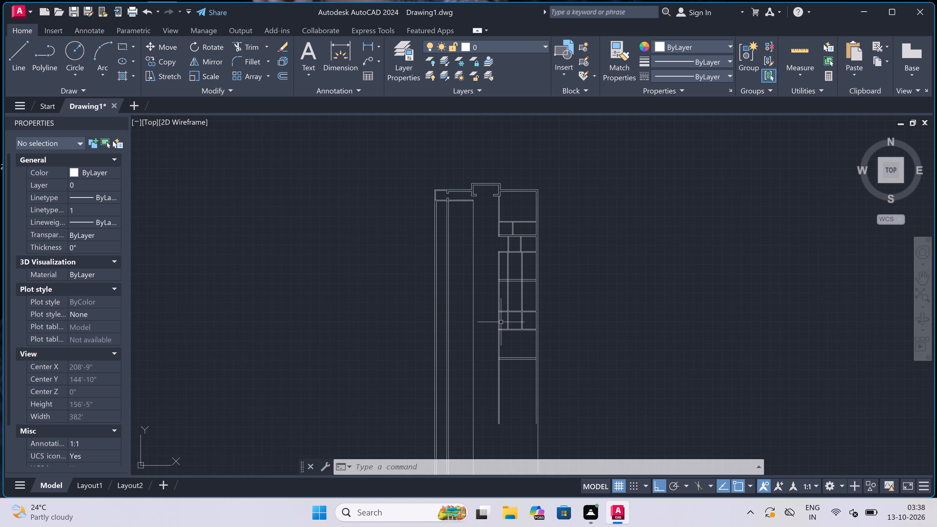
pyautogui.scroll(3, 440, 202)
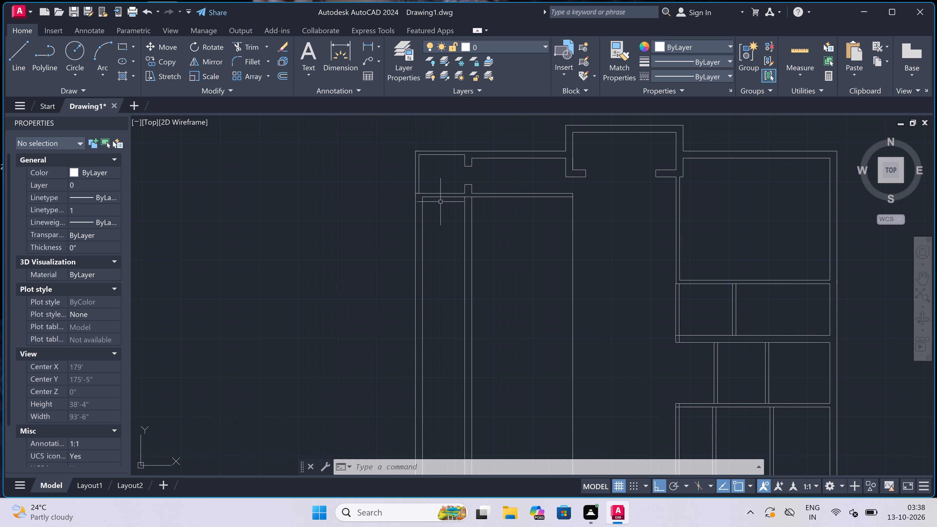
pyautogui.scroll(1, 440, 202)
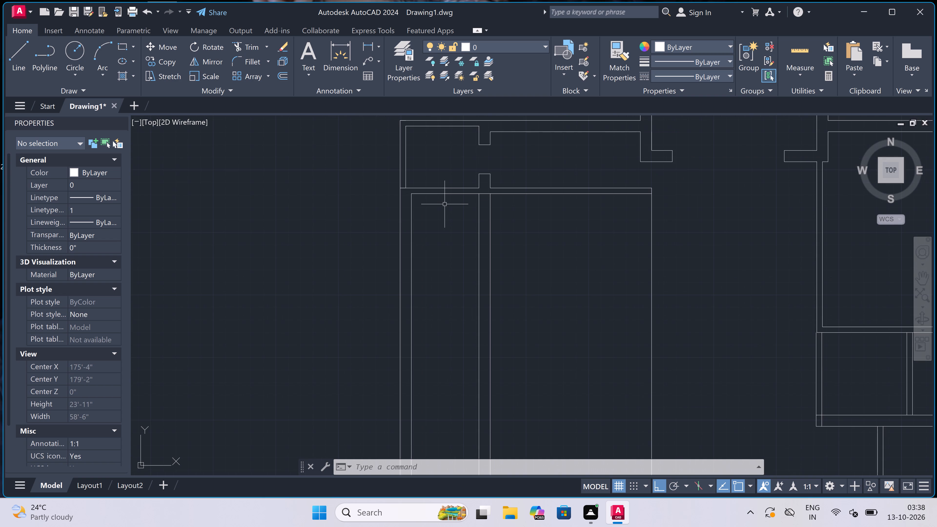
pyautogui.press('t')
pyautogui.press('r')
pyautogui.press('space')
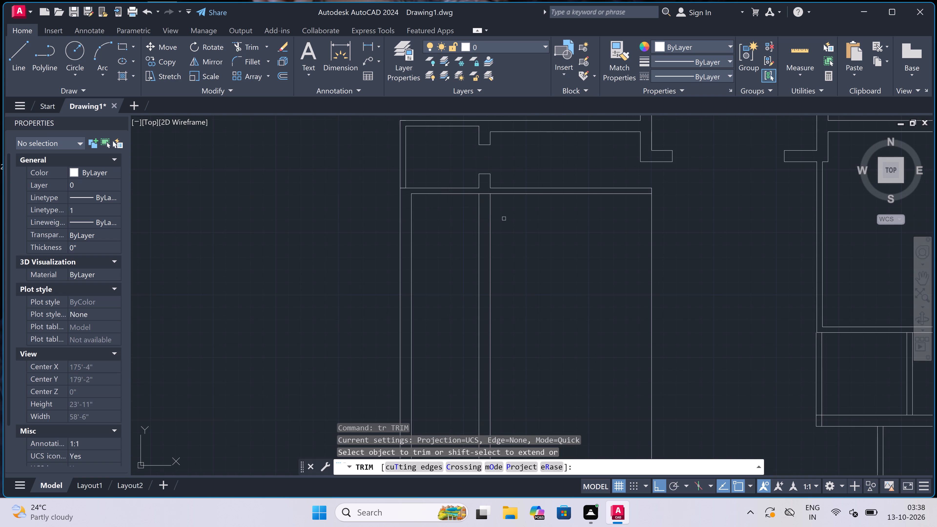
pyautogui.moveTo(504, 219); pyautogui.dragTo(501, 223)
pyautogui.click(457, 224)
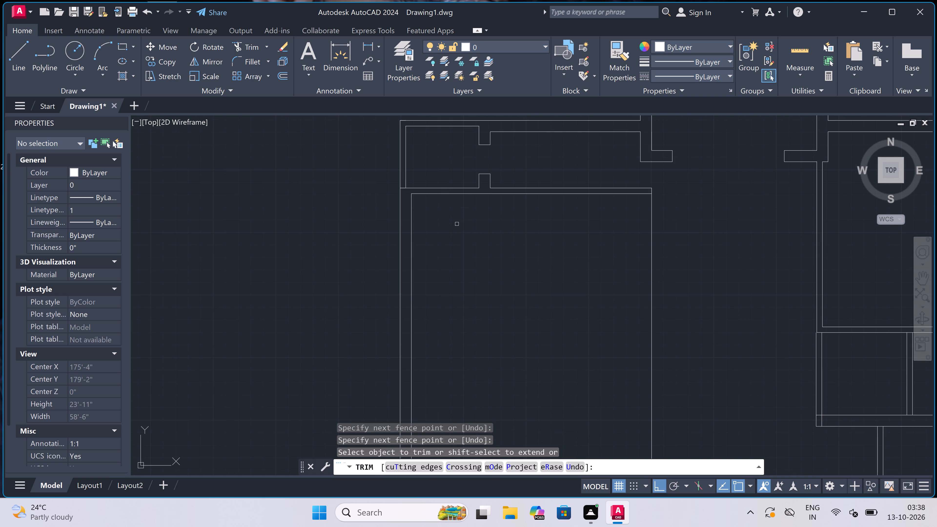
pyautogui.press('Escape')
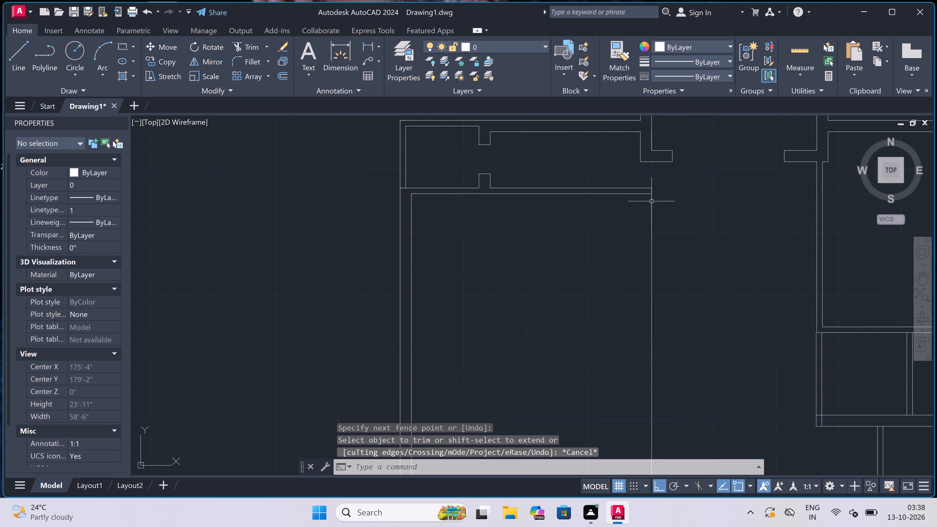
# Draw a line 9" rightward from the end of the left block's horizontal wall, continuing down to near the neighbouring walls' lower ends.
pyautogui.press('l')
pyautogui.press('space')
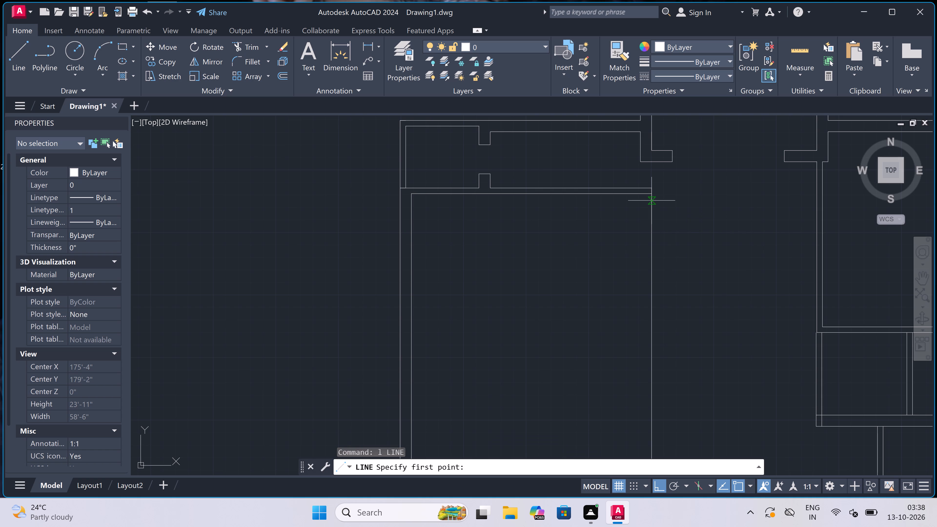
pyautogui.scroll(2, 655, 196)
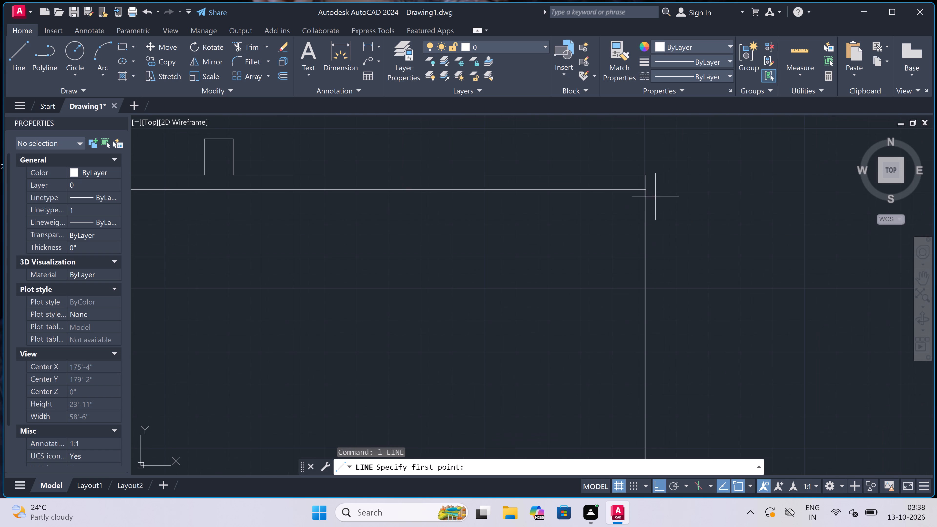
pyautogui.click(646, 177)
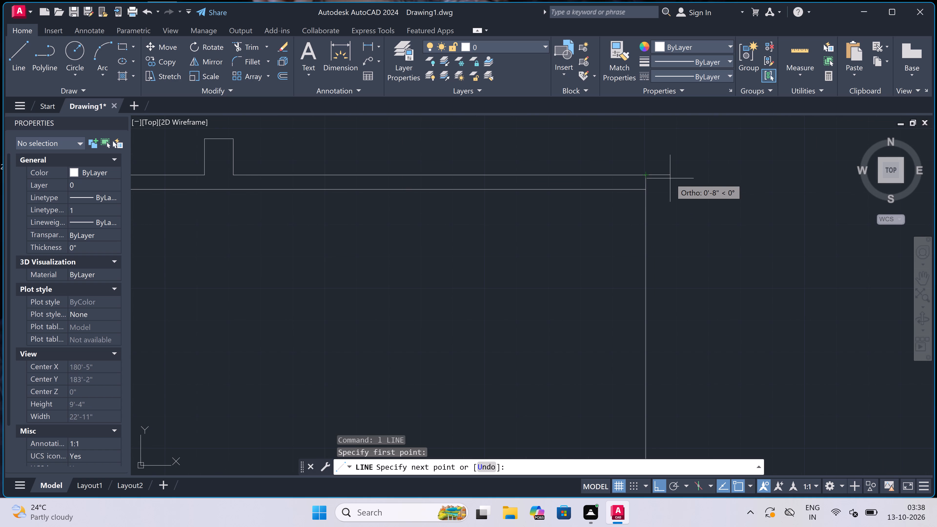
pyautogui.write('9"')
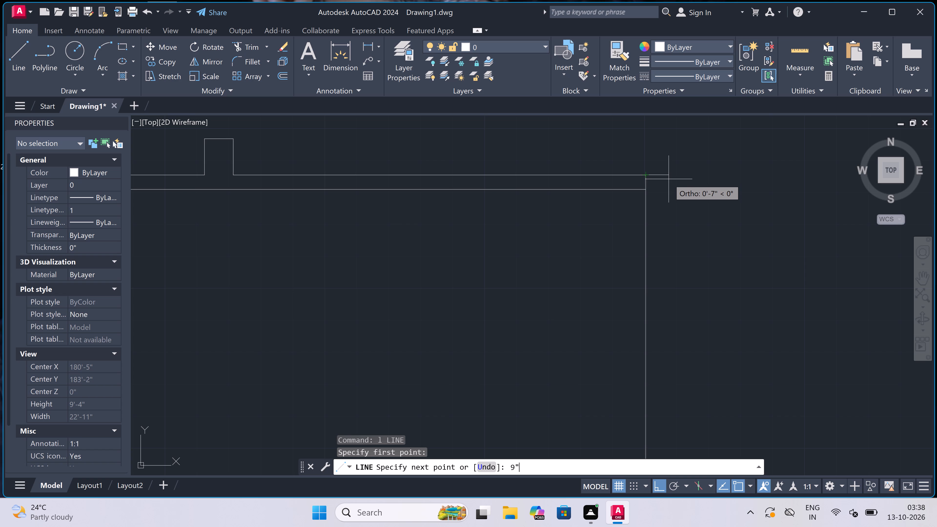
pyautogui.press('space')
pyautogui.scroll(-6, 668, 180)
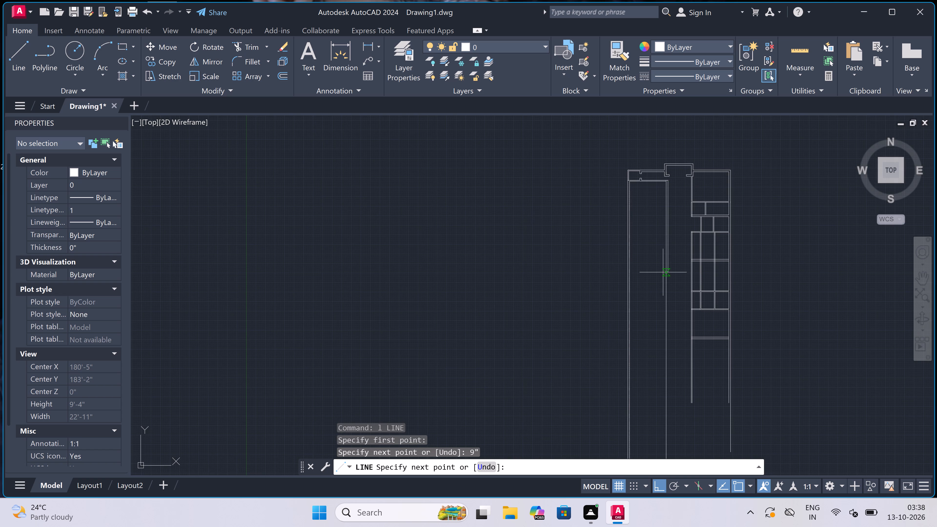
pyautogui.scroll(-1, 670, 276)
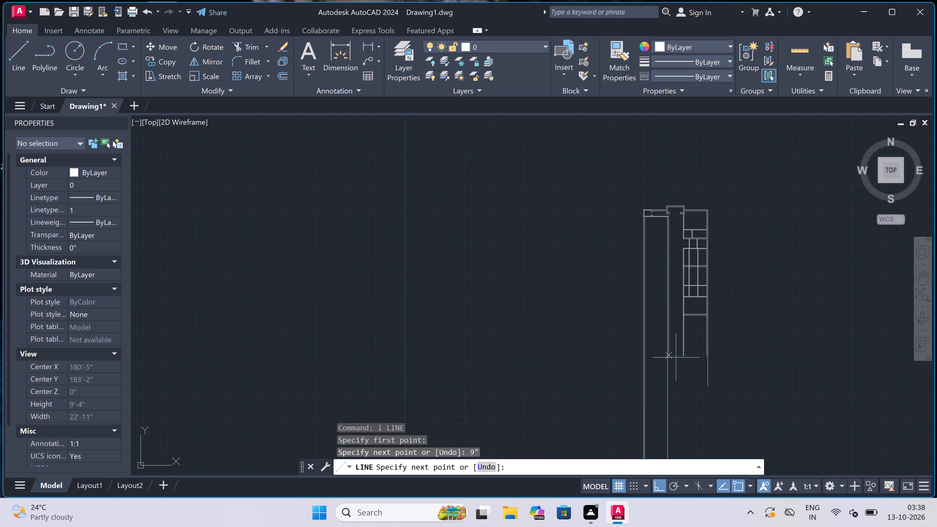
pyautogui.scroll(4, 666, 357)
pyautogui.scroll(3, 686, 337)
pyautogui.click(682, 330)
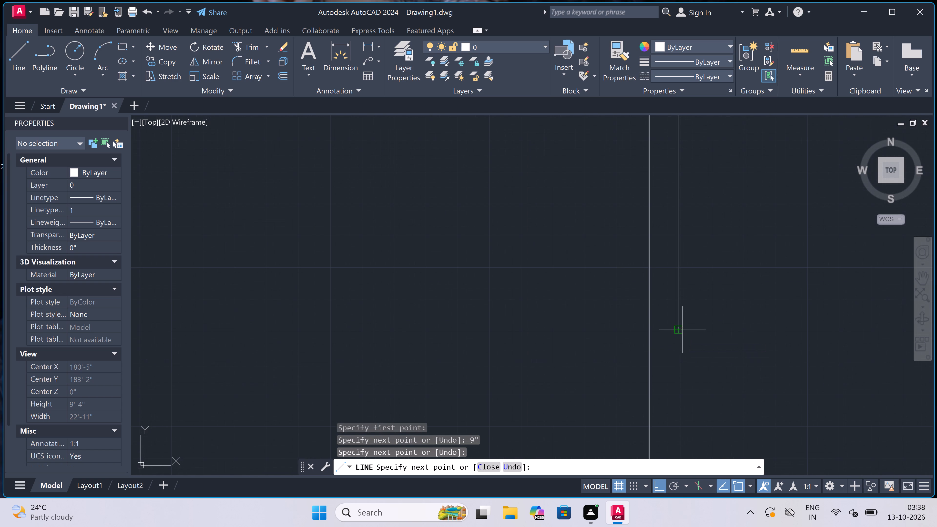
pyautogui.press('Escape')
# At the left room's upper-right corner, trim the inner vertical line between the wall lines and remove the outer vertical line.
pyautogui.scroll(-5, 481, 394)
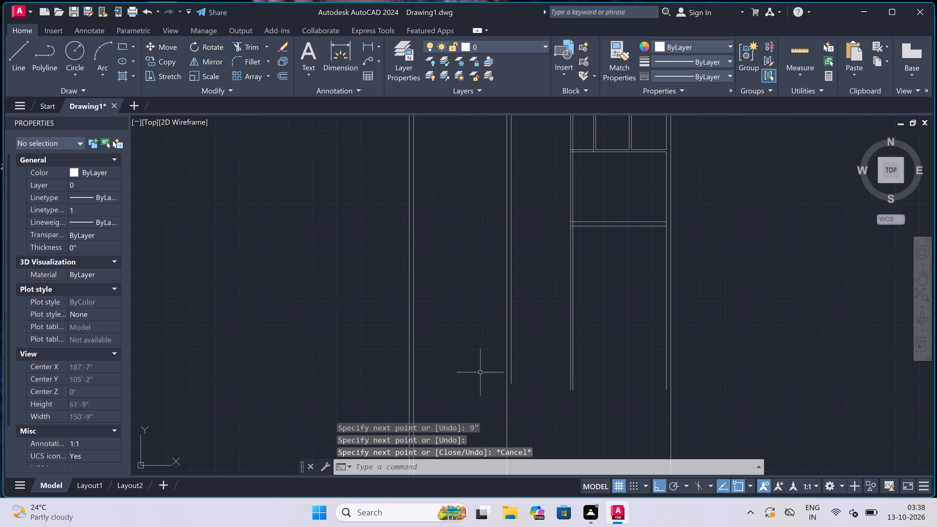
pyautogui.scroll(-2, 480, 371)
pyautogui.scroll(-1, 485, 341)
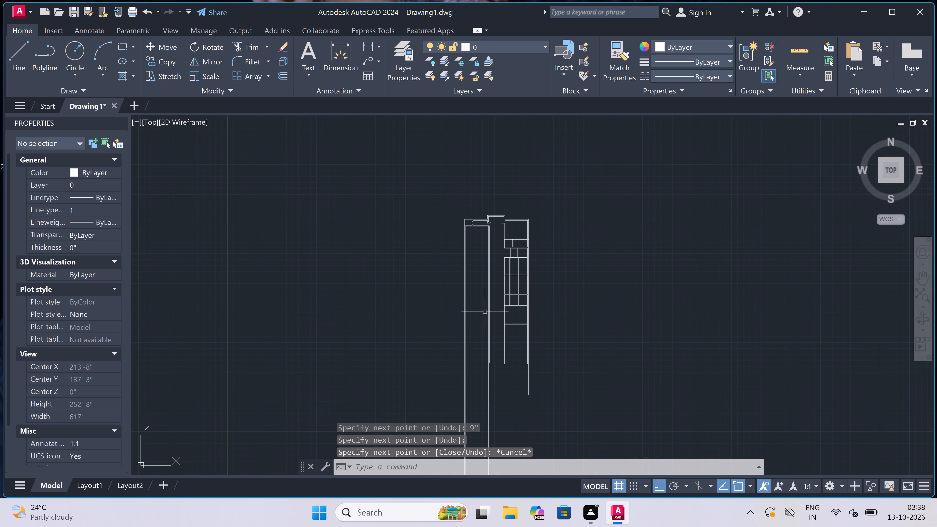
pyautogui.scroll(3, 485, 312)
pyautogui.scroll(-4, 483, 169)
pyautogui.scroll(2, 480, 134)
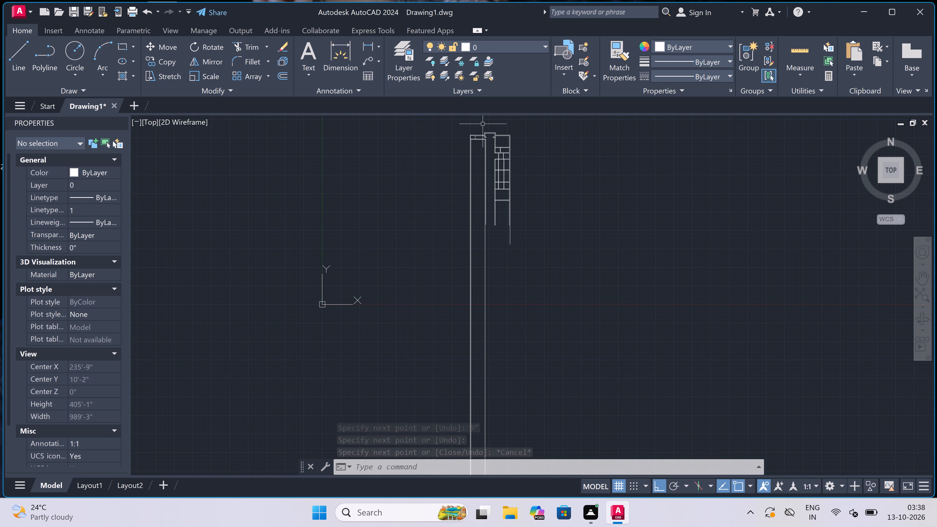
pyautogui.scroll(2, 481, 132)
pyautogui.scroll(3, 479, 170)
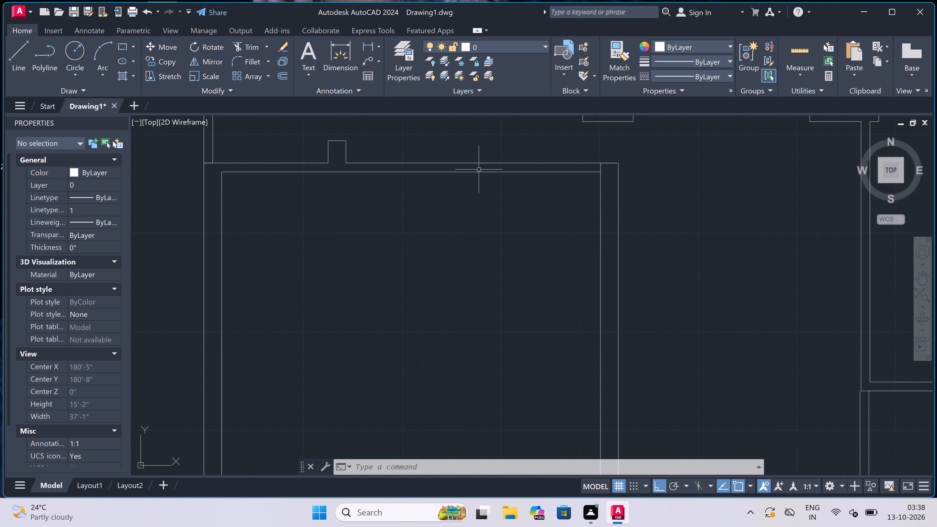
pyautogui.press('t')
pyautogui.press('r')
pyautogui.press('space')
pyautogui.scroll(1, 608, 171)
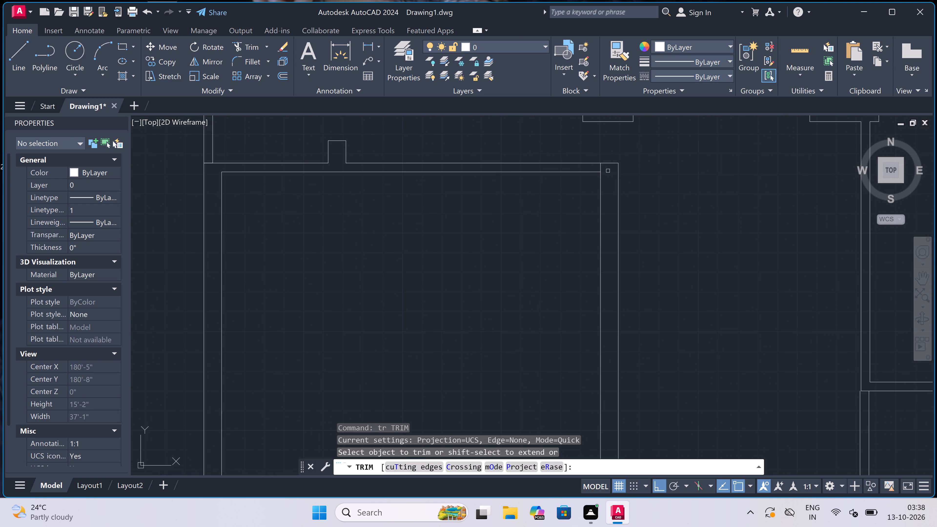
pyautogui.click(604, 166)
pyautogui.click(563, 169)
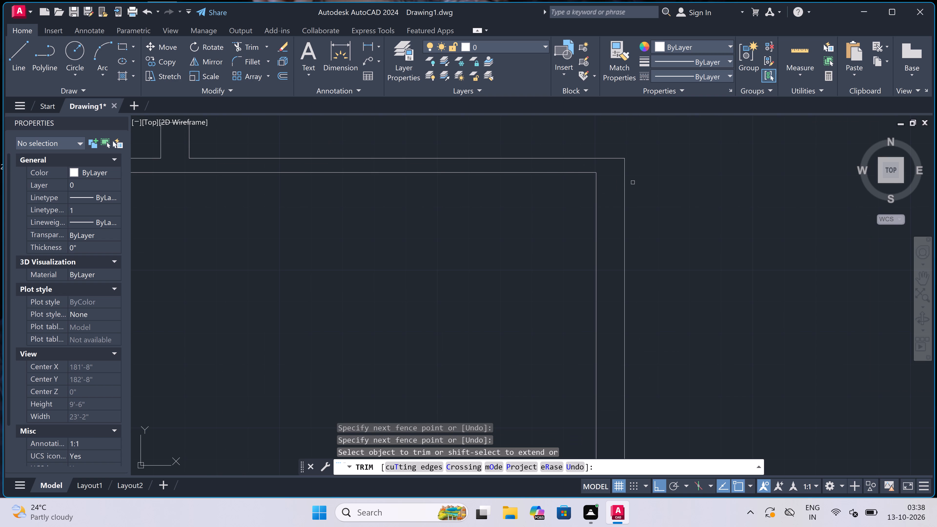
pyautogui.scroll(1, 616, 156)
pyautogui.click(614, 184)
pyautogui.click(636, 197)
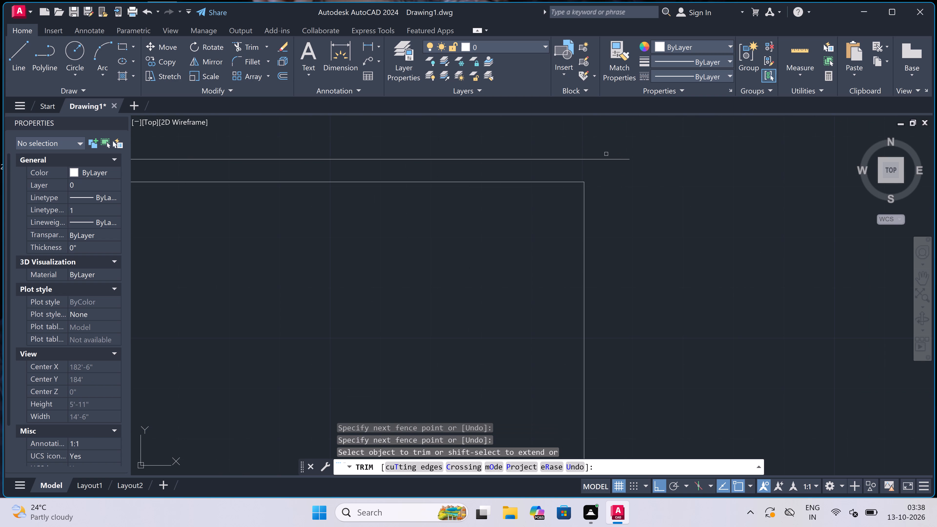
pyautogui.press('Escape')
# Draw a line from the room's inner upper-right corner up to the outer wall line, 4.5" right, and down to the inner line's level.
pyautogui.press('l')
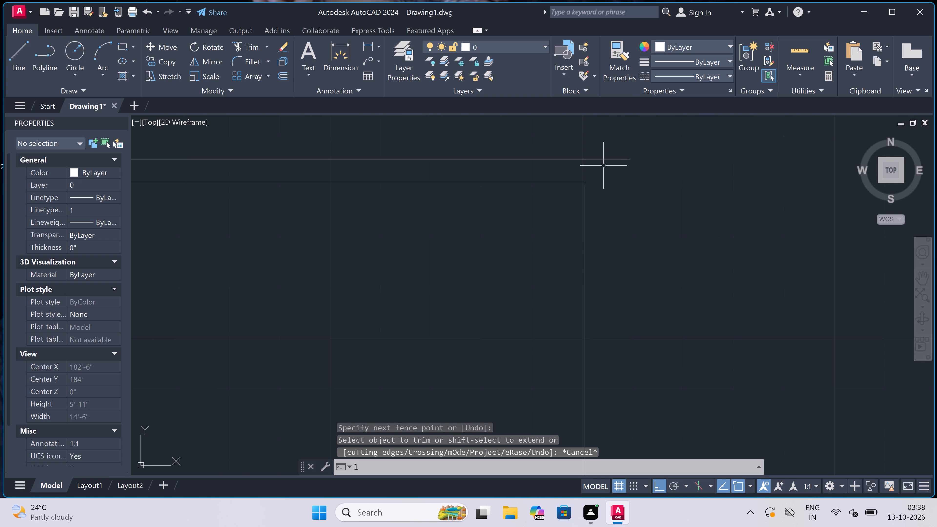
pyautogui.press('space')
pyautogui.click(587, 183)
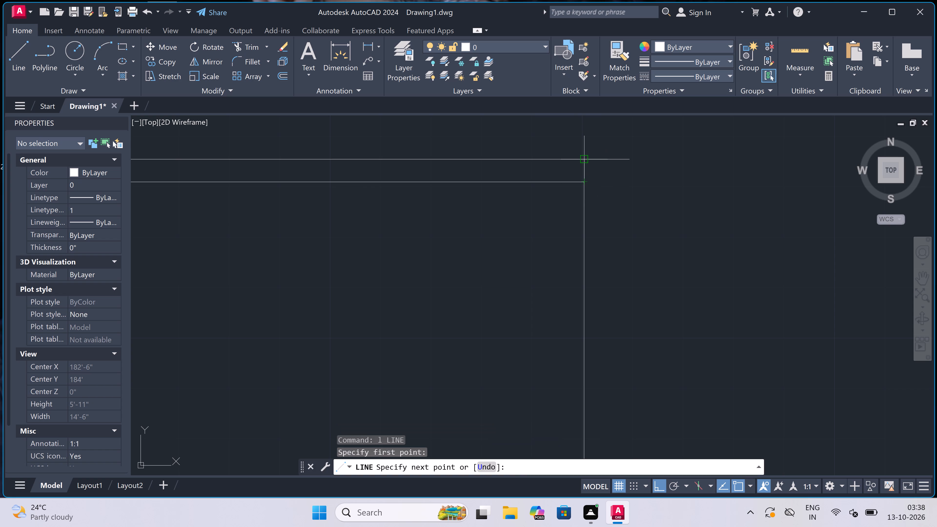
pyautogui.click(585, 158)
pyautogui.write('4.5"')
pyautogui.press('space')
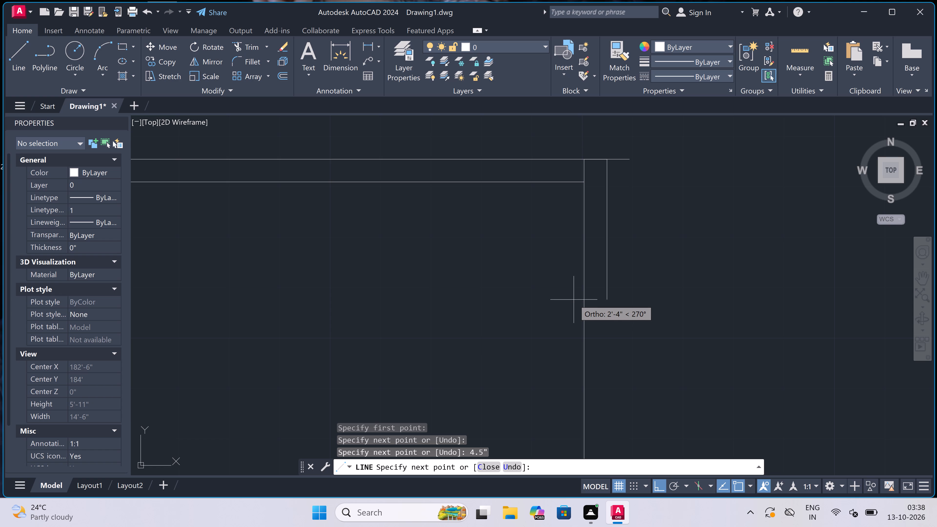
pyautogui.scroll(2, 617, 180)
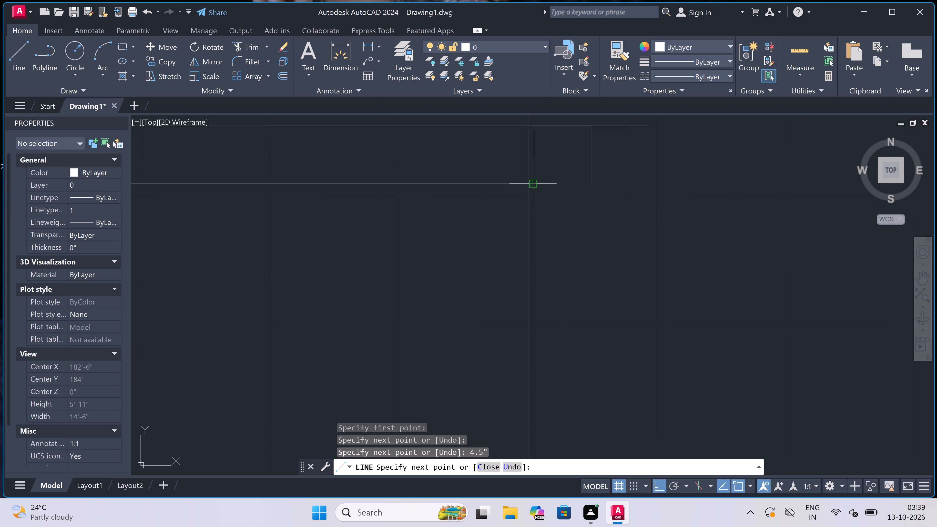
pyautogui.click(592, 185)
# Continue the line 11' downward and leftward to the inner face of the left wall to close off the room.
pyautogui.scroll(-2, 590, 188)
pyautogui.scroll(1, 579, 287)
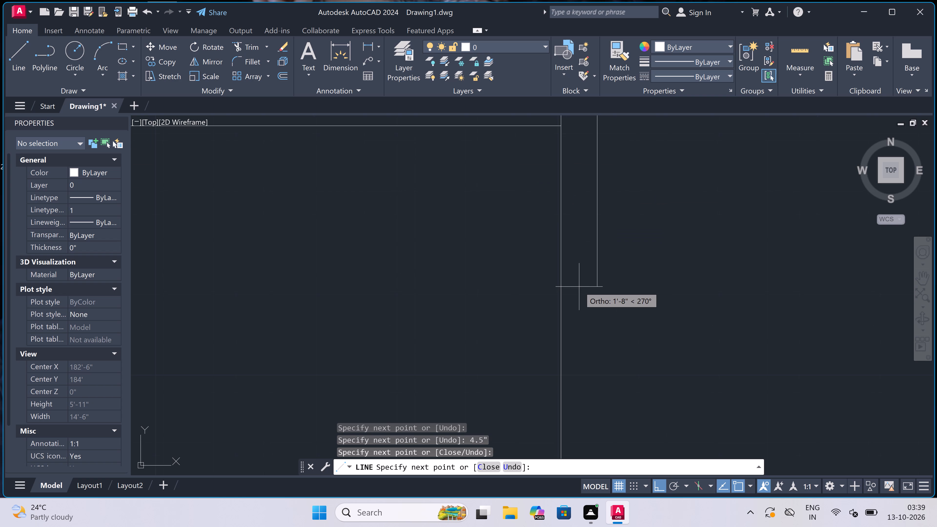
pyautogui.write("11'")
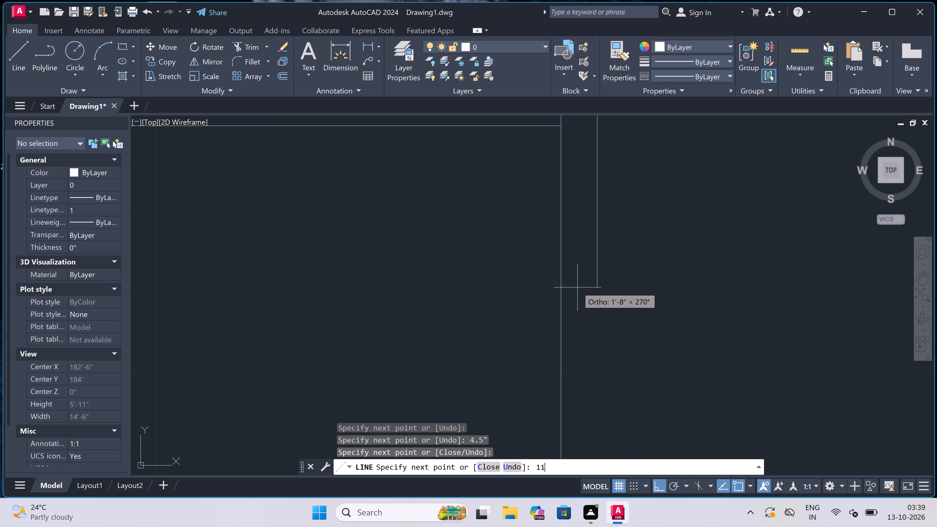
pyautogui.press('space')
pyautogui.scroll(-4, 577, 279)
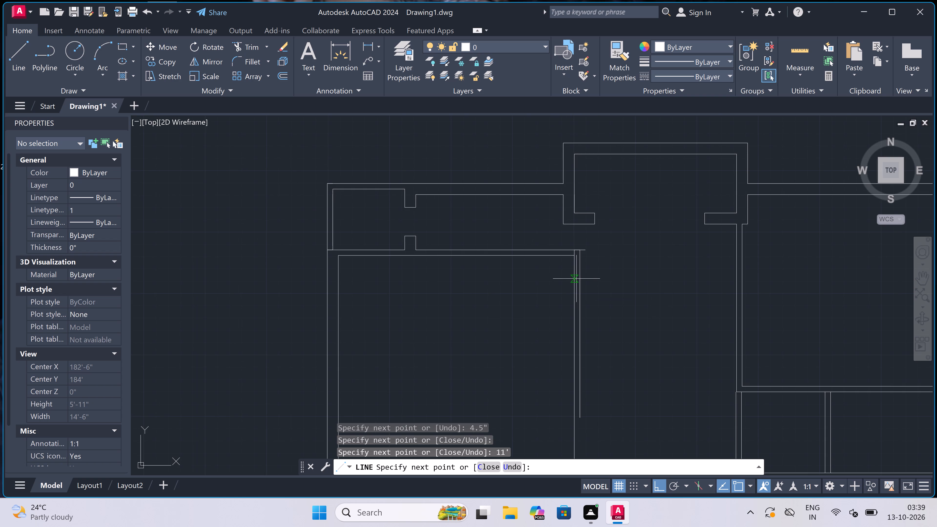
pyautogui.scroll(-3, 576, 279)
pyautogui.scroll(3, 551, 319)
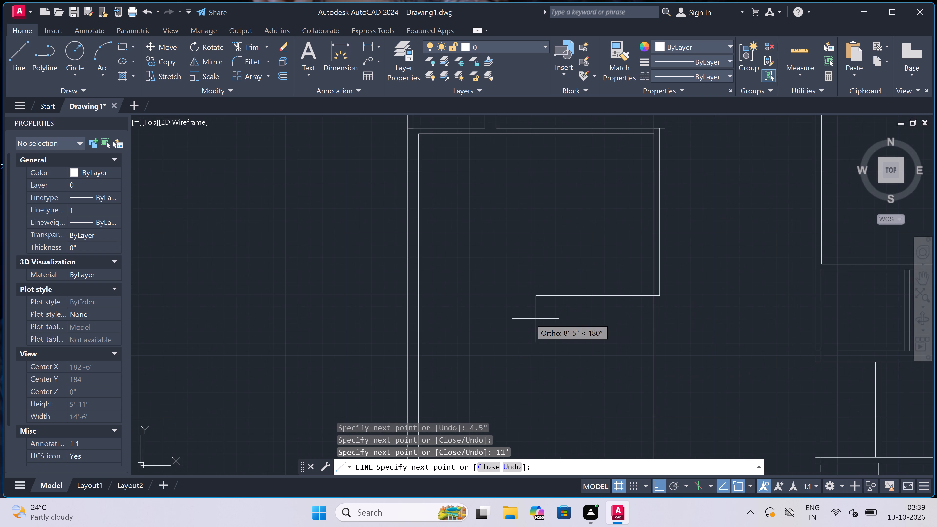
pyautogui.click(416, 298)
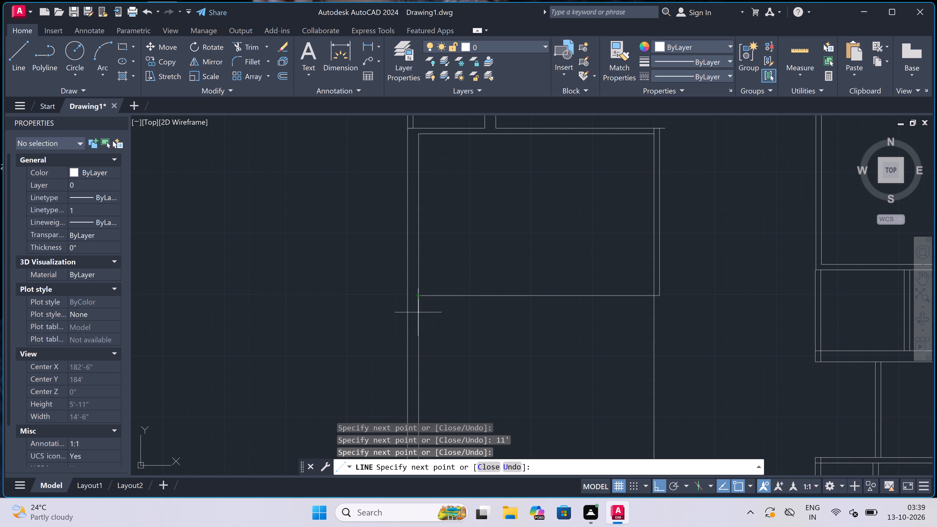
# Continue the line 9" downward along the left wall's inner face and end it there.
pyautogui.write('9"')
pyautogui.press('space')
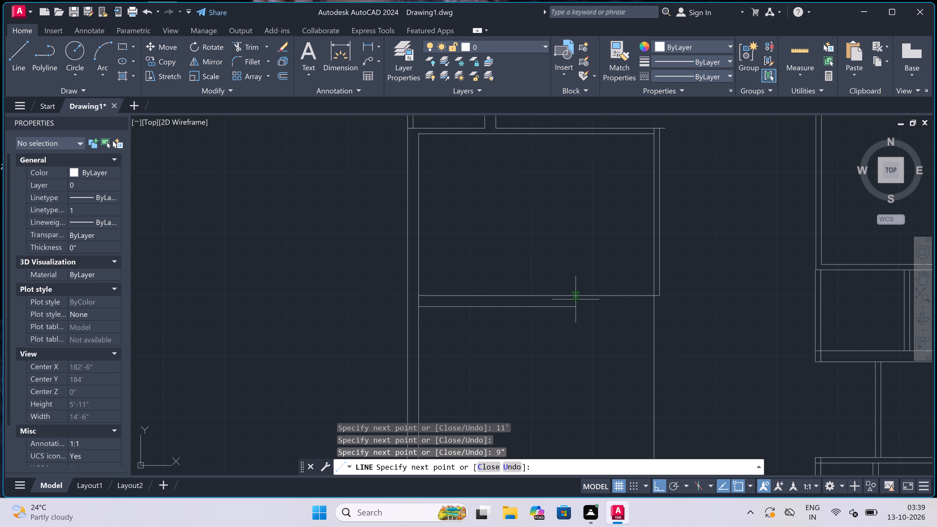
pyautogui.write("9'")
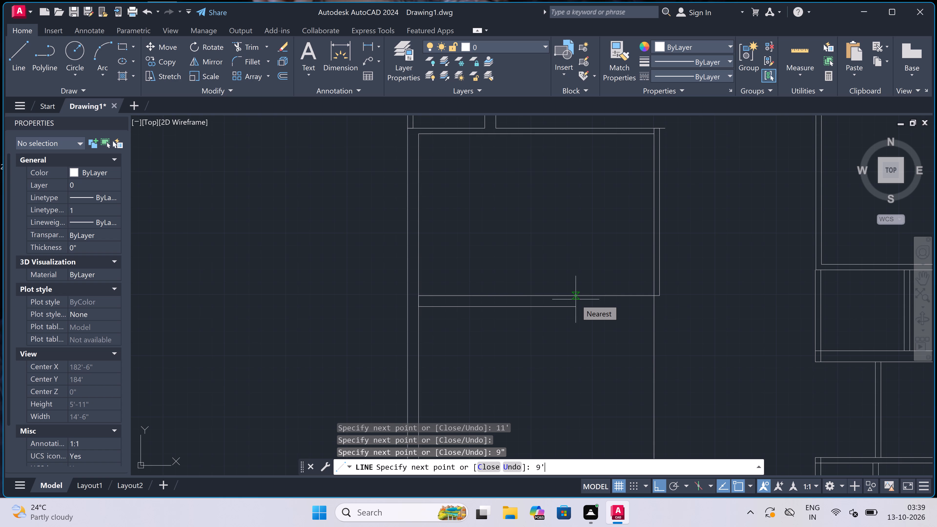
pyautogui.press('Escape')
# Offset the left room's bottom wall line 9" downward to form the outer face of that wall.
pyautogui.scroll(-4, 481, 296)
pyautogui.scroll(3, 521, 307)
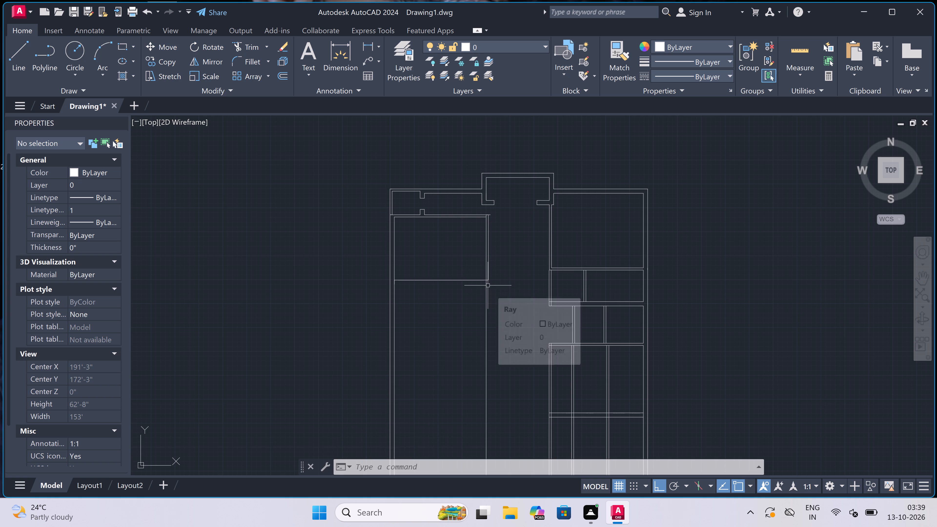
pyautogui.scroll(3, 441, 284)
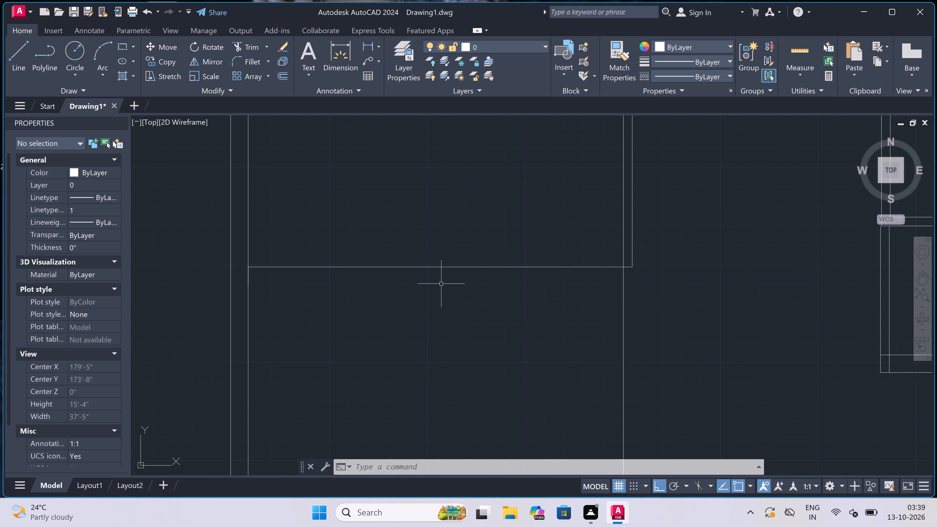
pyautogui.press('o')
pyautogui.press('space')
pyautogui.click(457, 263)
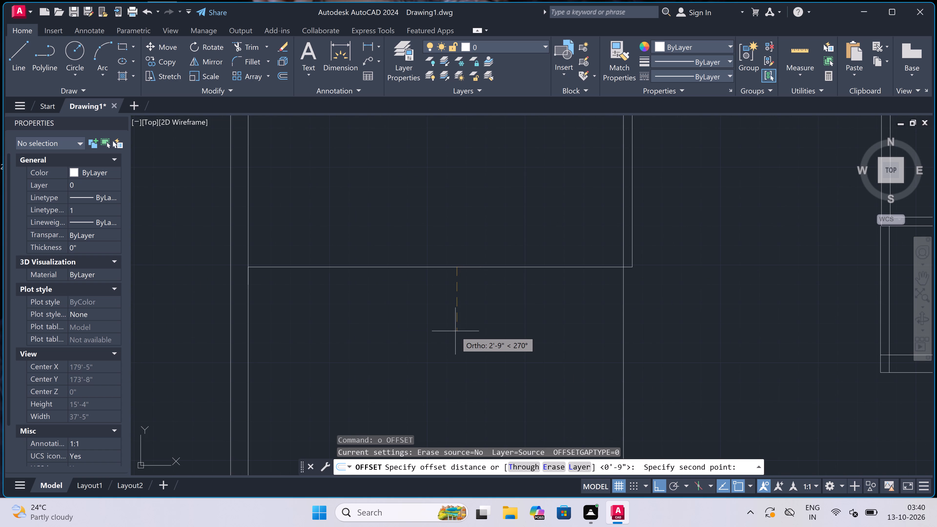
pyautogui.write('9"')
pyautogui.press('space')
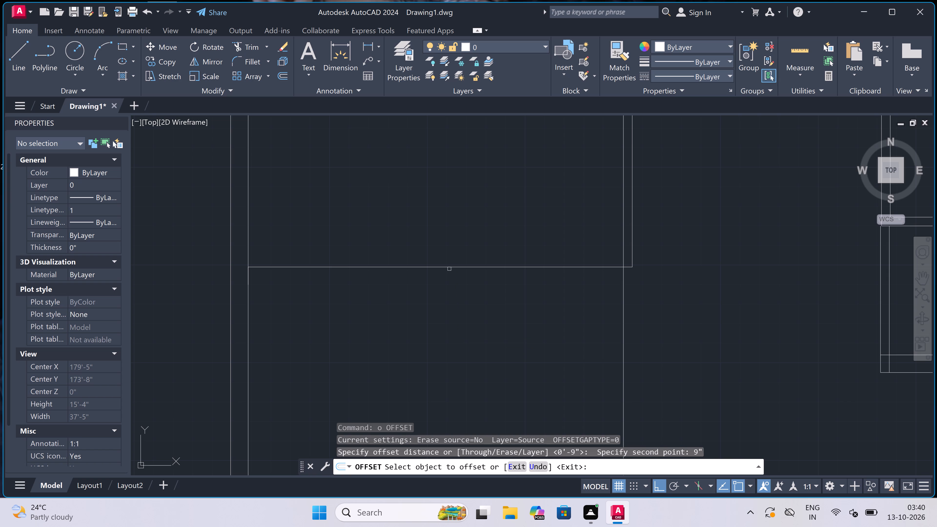
pyautogui.moveTo(448, 267); pyautogui.dragTo(448, 268)
pyautogui.moveTo(448, 268); pyautogui.dragTo(446, 276)
pyautogui.click(437, 315)
pyautogui.press('Escape')
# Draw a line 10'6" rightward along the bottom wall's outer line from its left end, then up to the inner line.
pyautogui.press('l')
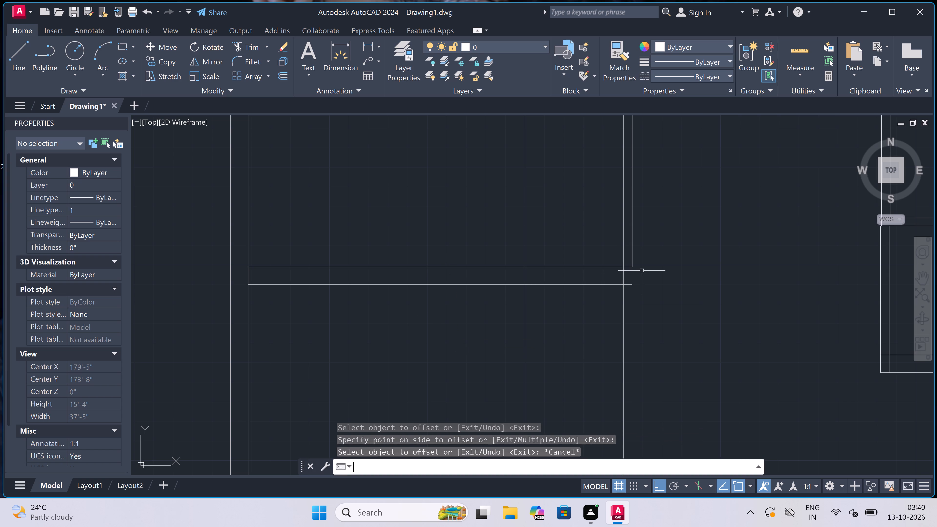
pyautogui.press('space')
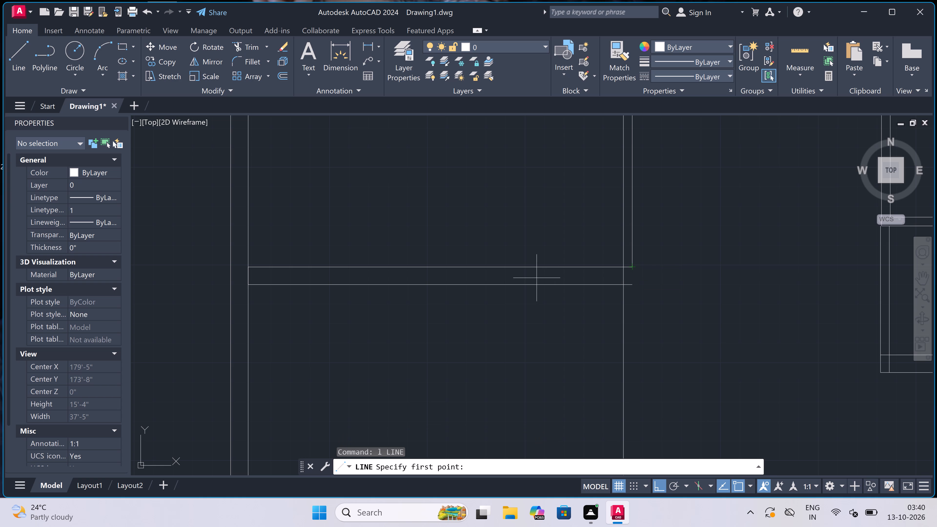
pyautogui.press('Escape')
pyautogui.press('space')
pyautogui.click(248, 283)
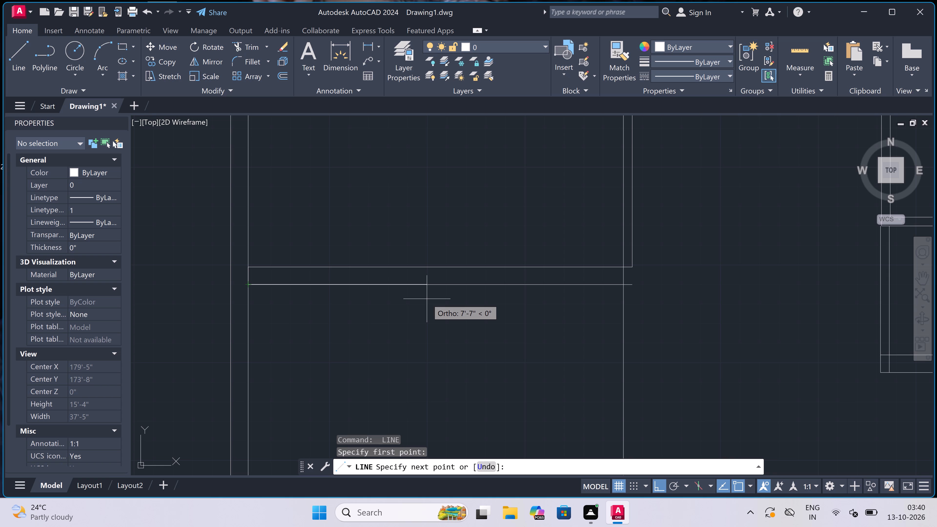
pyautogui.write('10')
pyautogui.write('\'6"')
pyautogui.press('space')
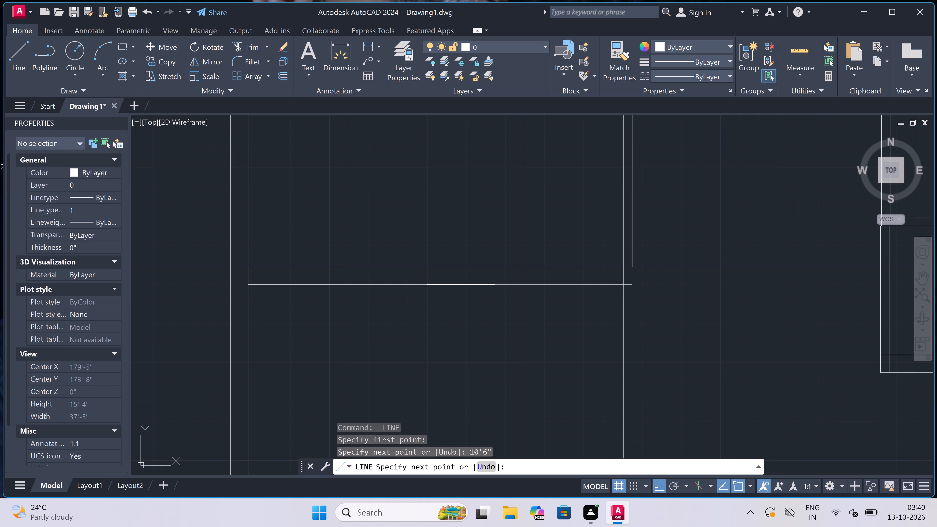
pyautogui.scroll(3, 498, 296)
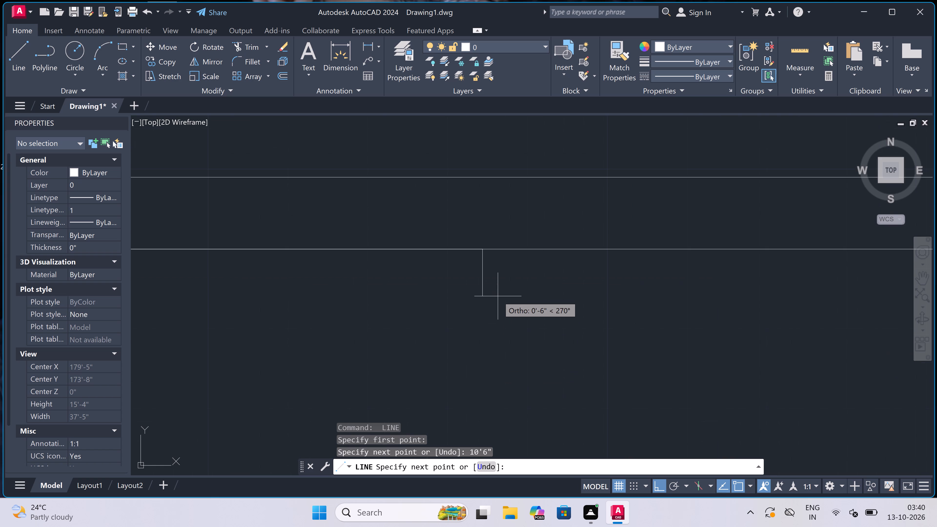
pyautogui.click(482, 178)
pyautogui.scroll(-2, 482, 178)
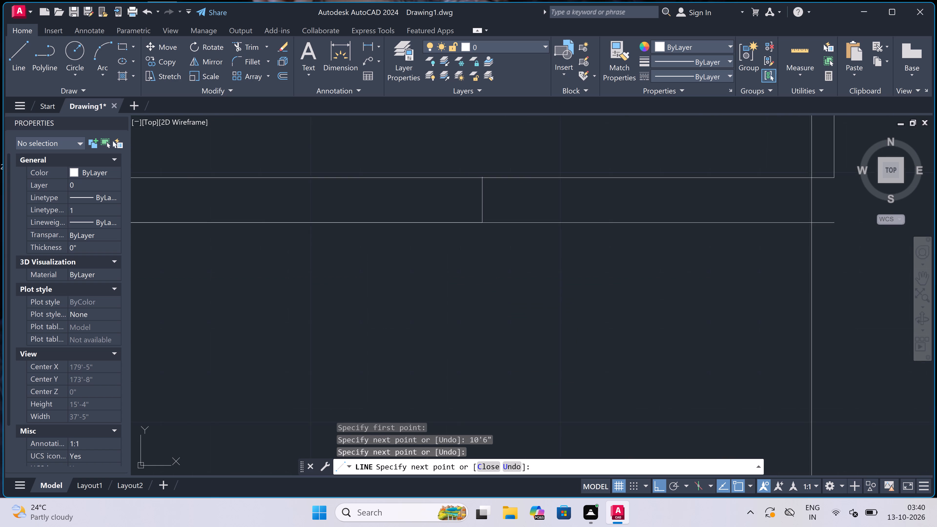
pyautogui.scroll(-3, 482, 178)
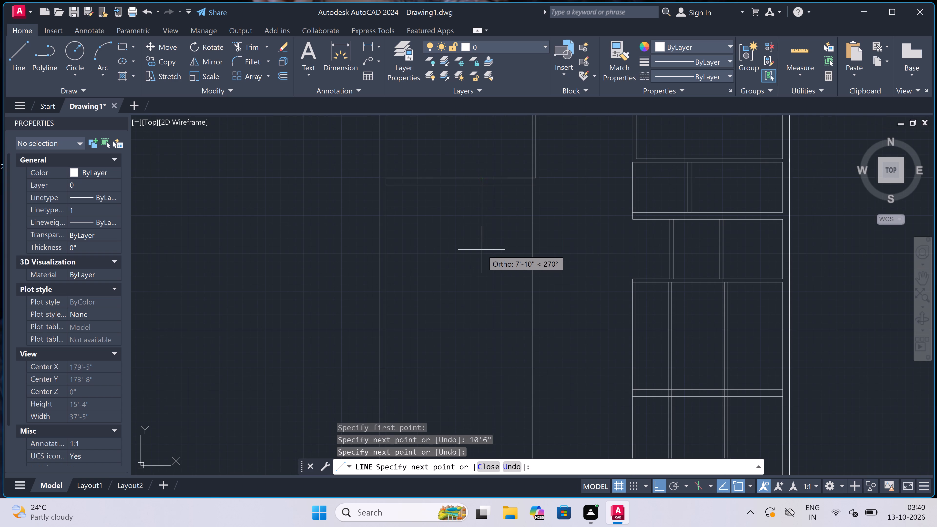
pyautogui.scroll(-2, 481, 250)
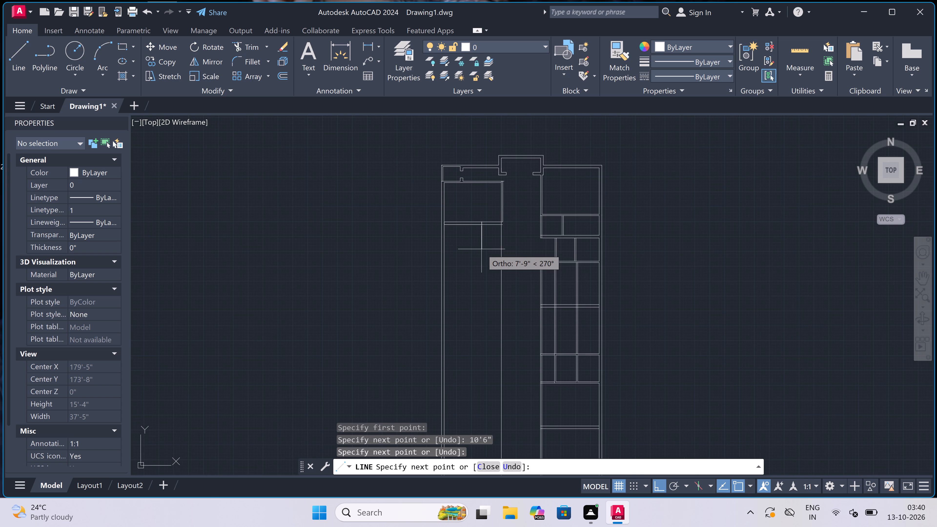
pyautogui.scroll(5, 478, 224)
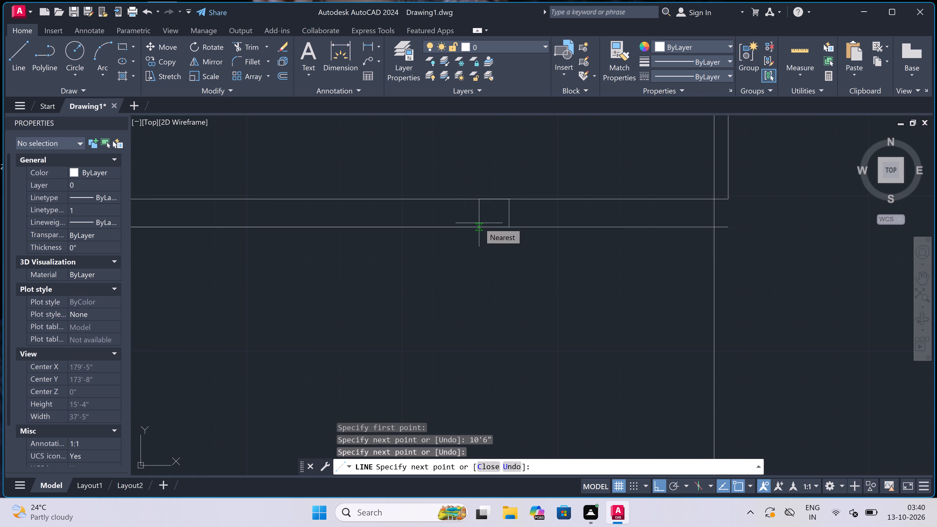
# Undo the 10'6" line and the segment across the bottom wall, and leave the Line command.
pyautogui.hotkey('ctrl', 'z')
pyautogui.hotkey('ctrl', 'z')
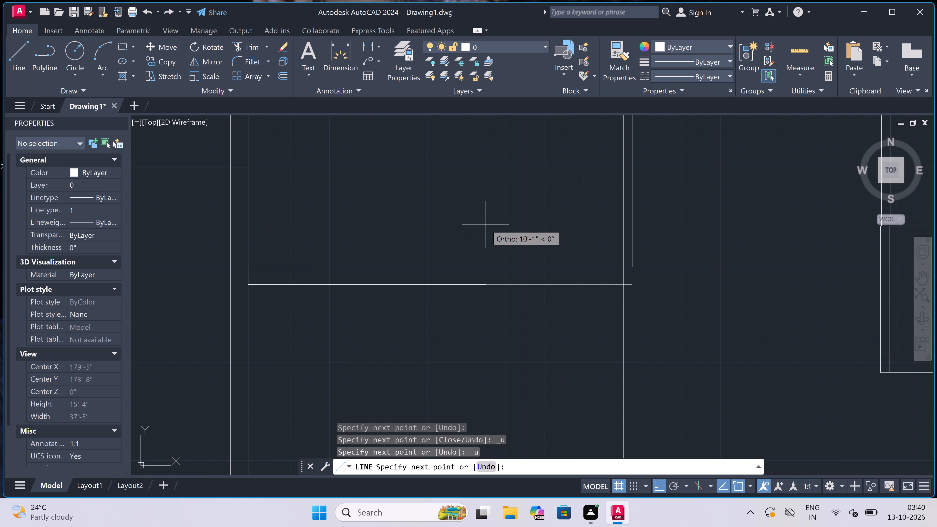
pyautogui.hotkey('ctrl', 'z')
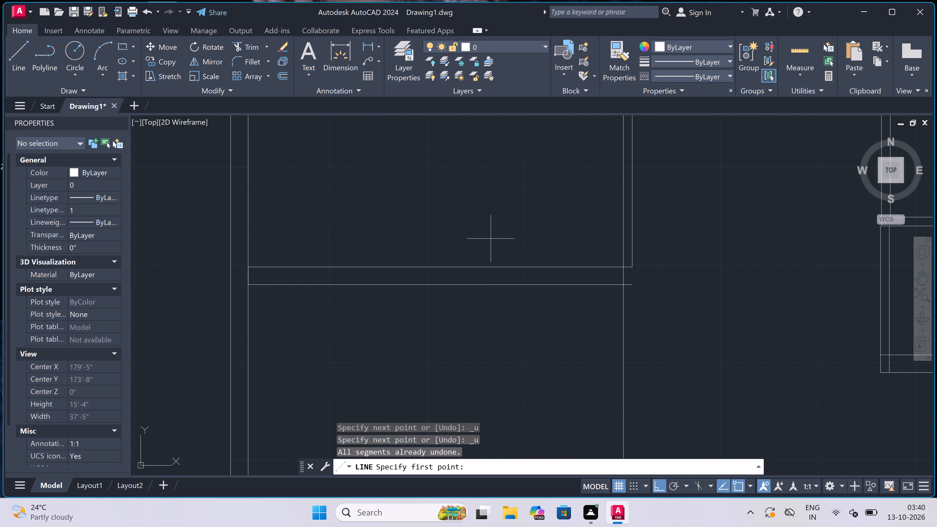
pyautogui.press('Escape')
# Draw a vertical line at the left room's lower-right corner joining the right ends of the bottom wall's two lines.
pyautogui.scroll(-2, 547, 265)
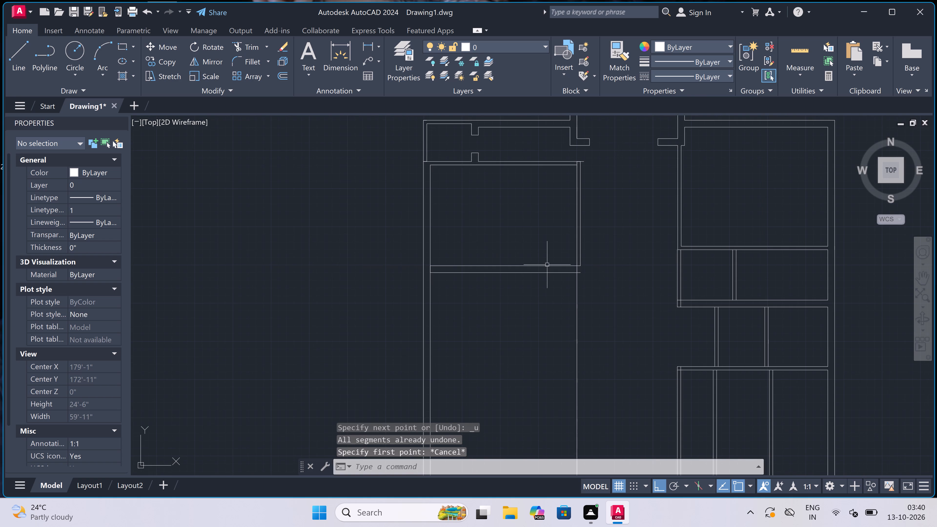
pyautogui.scroll(2, 579, 281)
pyautogui.scroll(2, 581, 256)
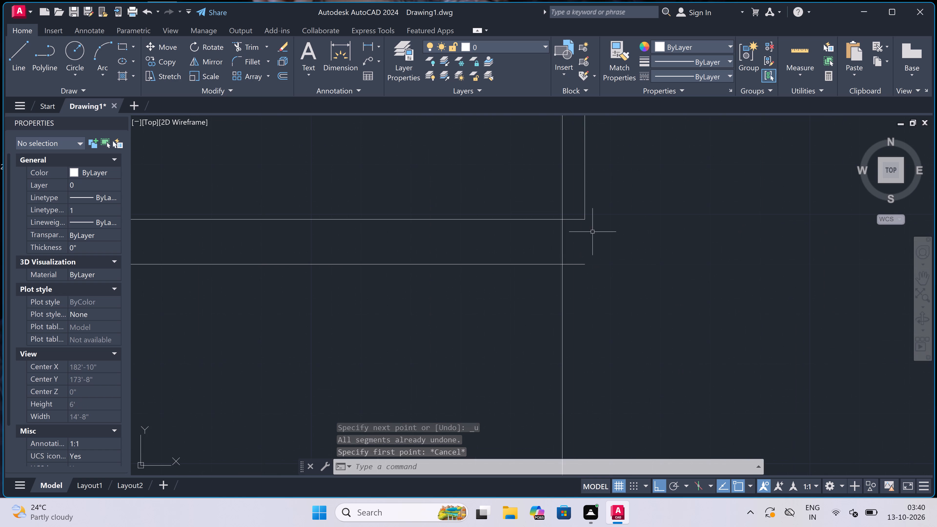
pyautogui.press('space')
pyautogui.scroll(1, 587, 221)
pyautogui.click(587, 221)
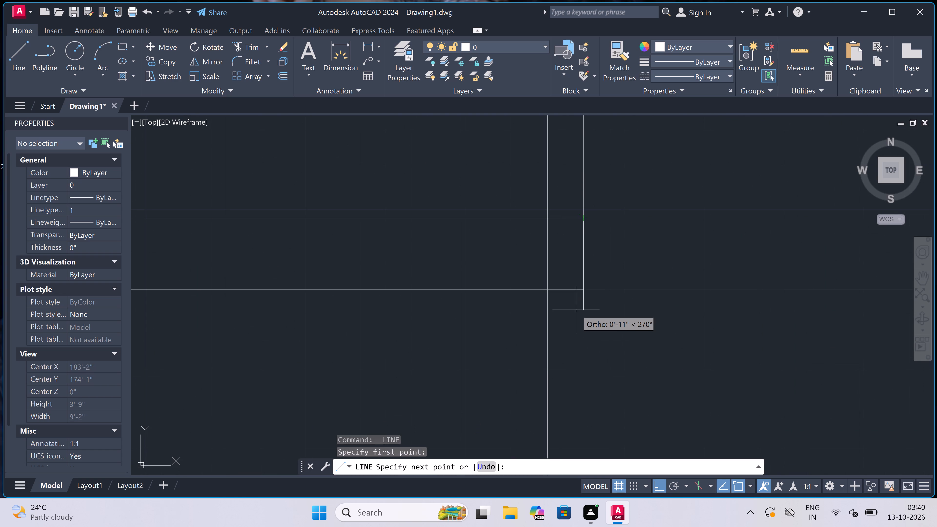
pyautogui.click(580, 290)
pyautogui.press('Escape')
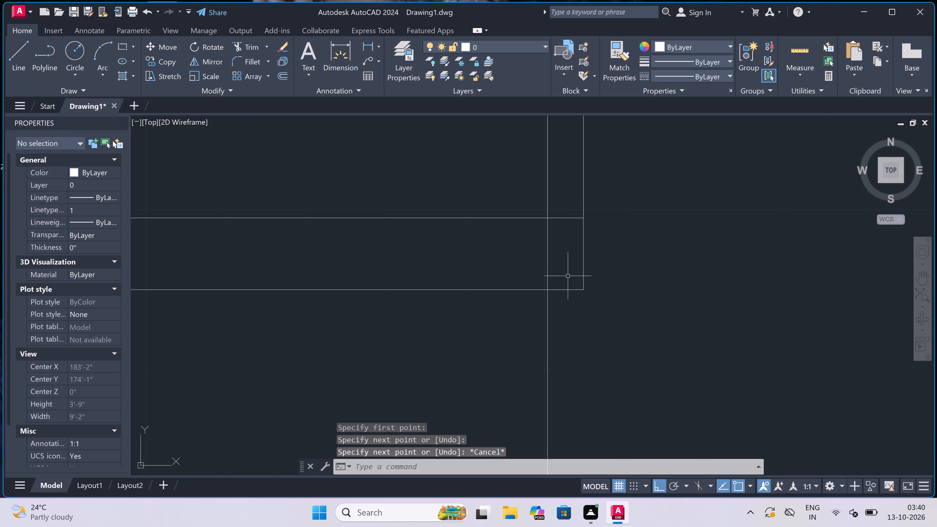
# Trim the vertical line below the left room's bottom wall and the inner wall lines crossing within the lower-right corner.
pyautogui.write('tr')
pyautogui.press('space')
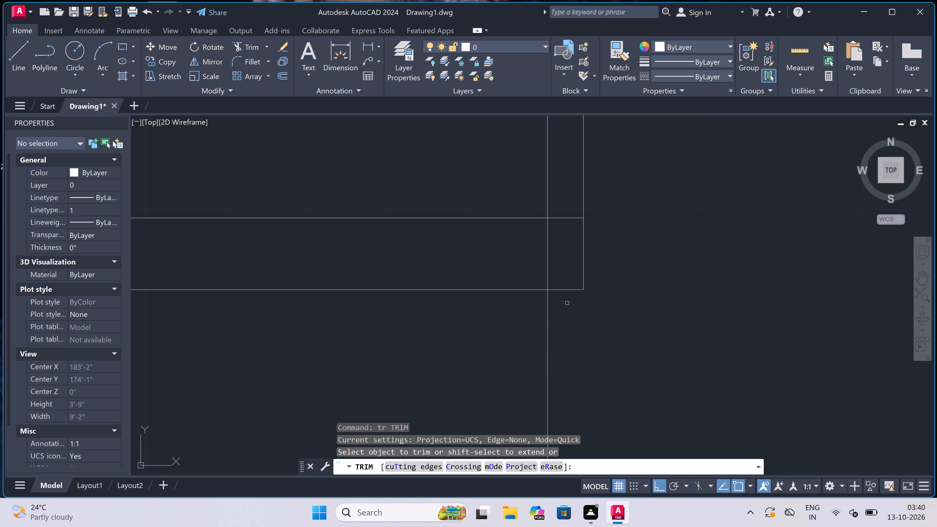
pyautogui.moveTo(568, 304); pyautogui.dragTo(565, 304)
pyautogui.click(402, 337)
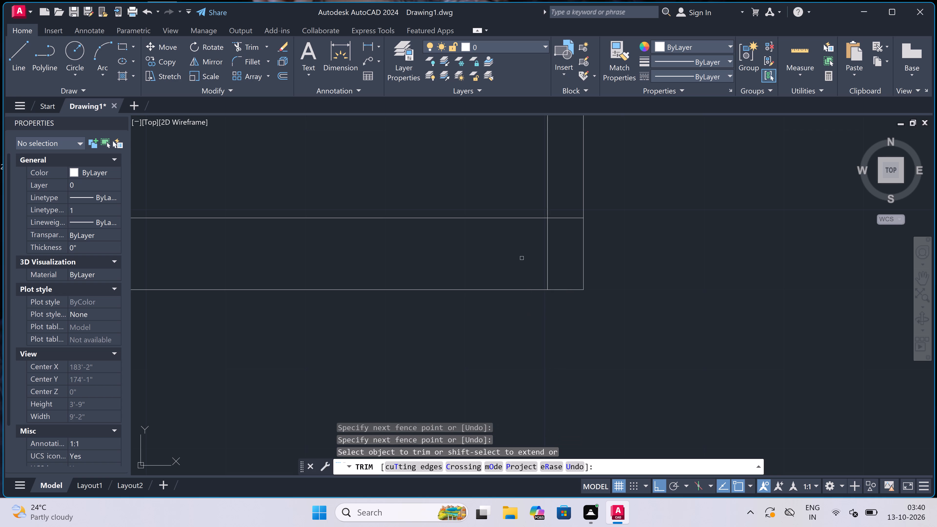
pyautogui.click(522, 258)
pyautogui.click(557, 215)
pyautogui.press('Escape')
# Draw a line from the room's inner lower-right corner 4.5" down, leftward within the bottom wall, and down to its outer line.
pyautogui.scroll(-2, 555, 244)
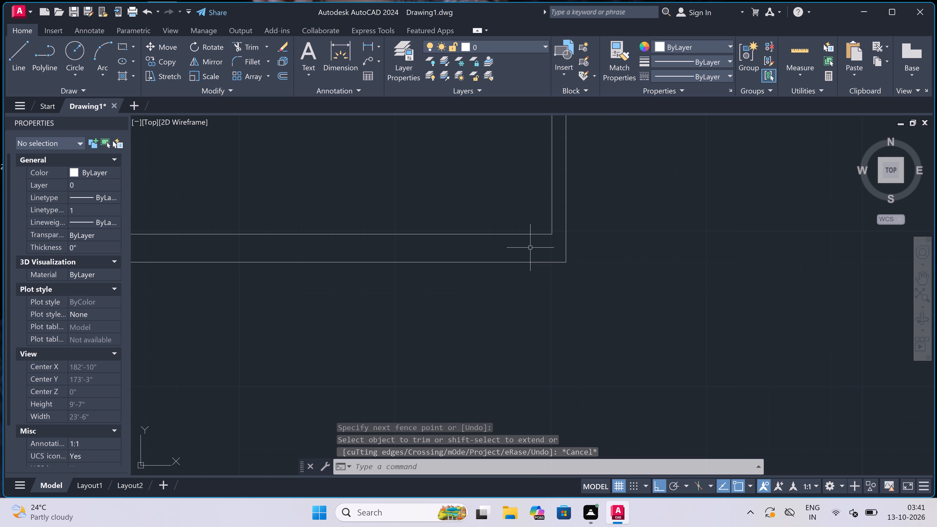
pyautogui.scroll(-2, 524, 253)
pyautogui.scroll(1, 524, 253)
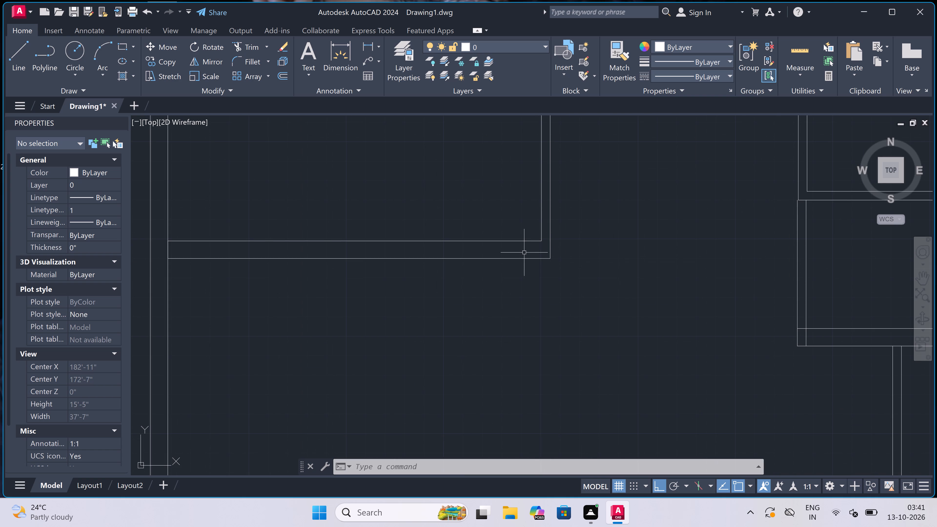
pyautogui.press('l')
pyautogui.press('space')
pyautogui.scroll(2, 544, 242)
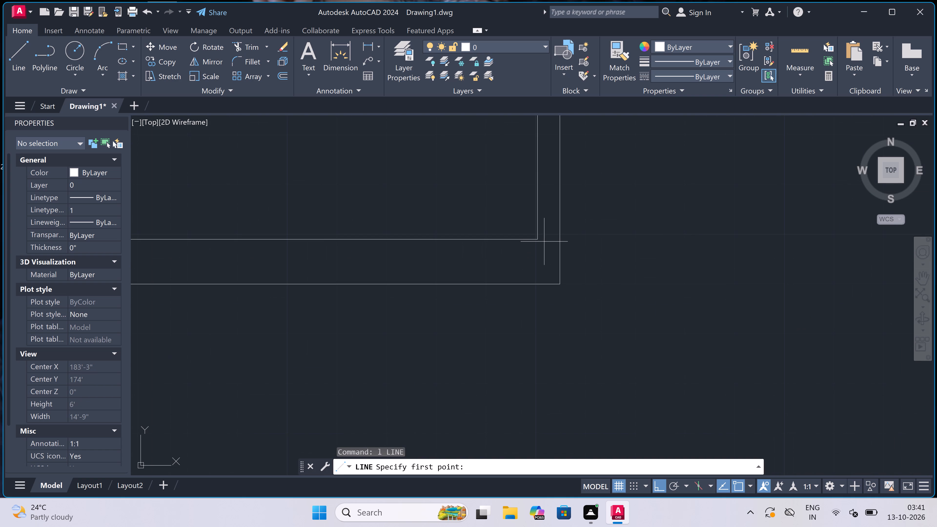
pyautogui.click(538, 241)
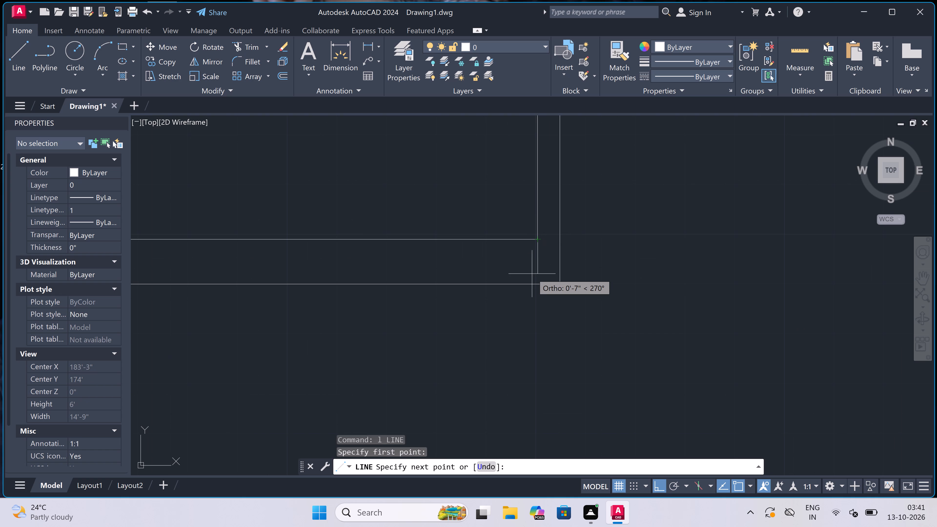
pyautogui.write('4.5"')
pyautogui.press('space')
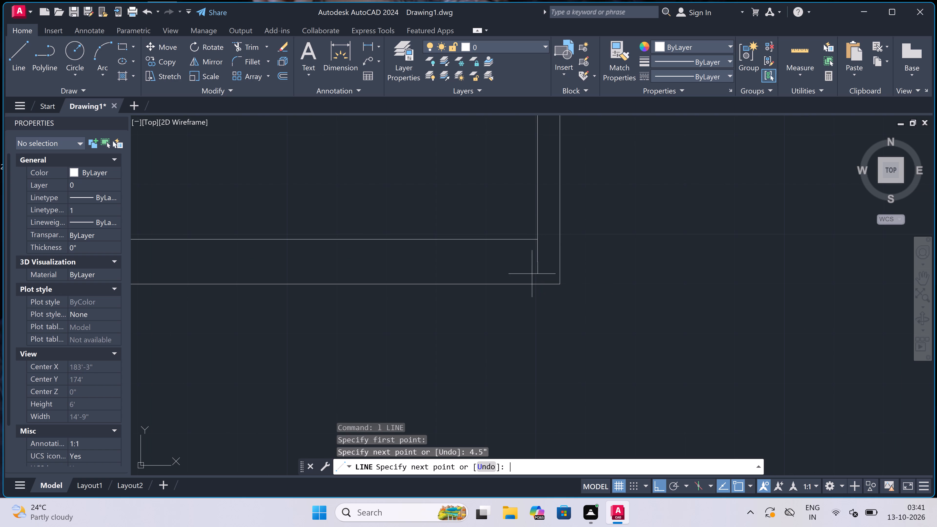
pyautogui.click(283, 247)
pyautogui.click(285, 284)
pyautogui.press('Escape')
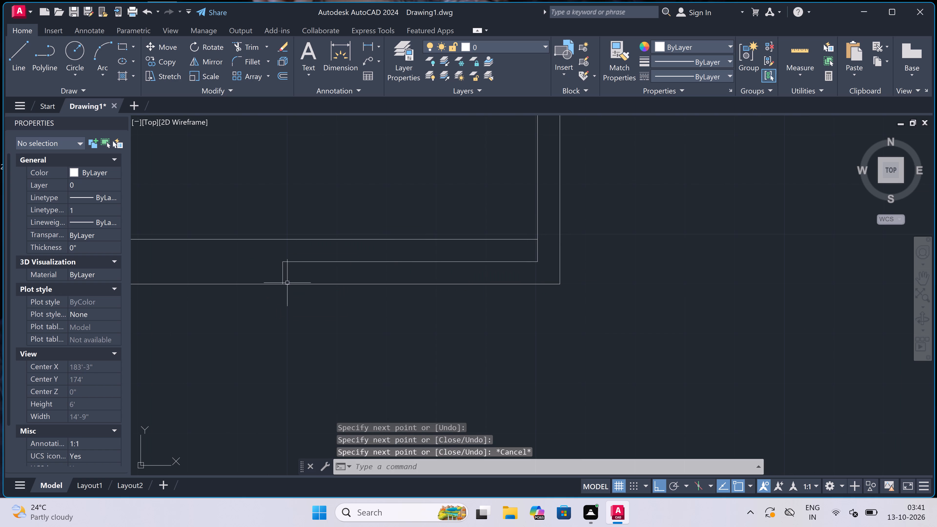
# Draw a short horizontal line from the lower end of the 4.5" segment across to the right wall's outer face.
pyautogui.press('space')
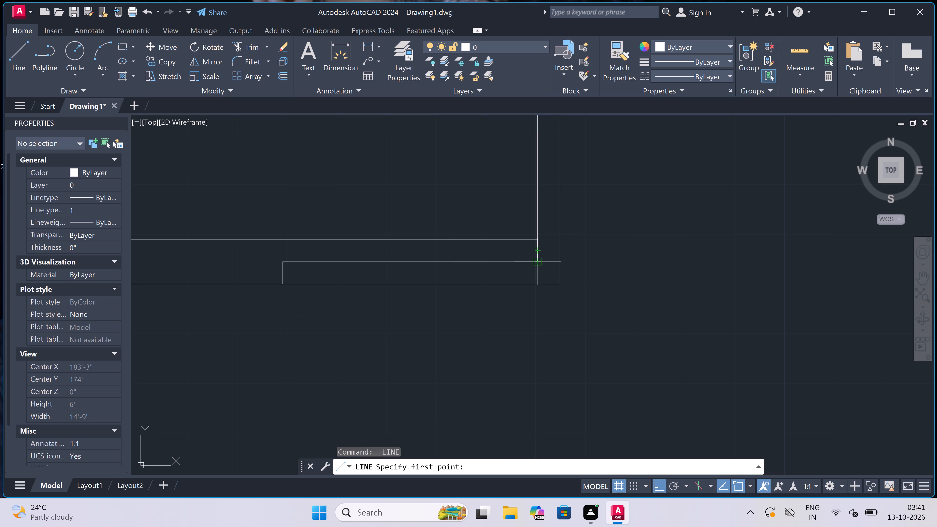
pyautogui.click(540, 259)
pyautogui.click(561, 259)
pyautogui.press('Escape')
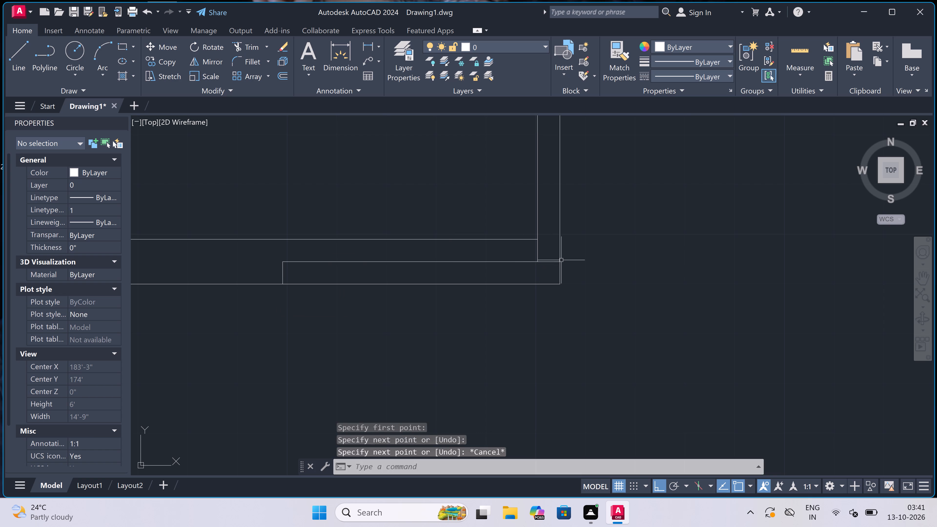
# Trim the bottom wall's leftover outer line, the right wall's overrun and the inner stub at the left room's lower-right corner.
pyautogui.press('t')
pyautogui.press('r')
pyautogui.press('space')
pyautogui.click(517, 284)
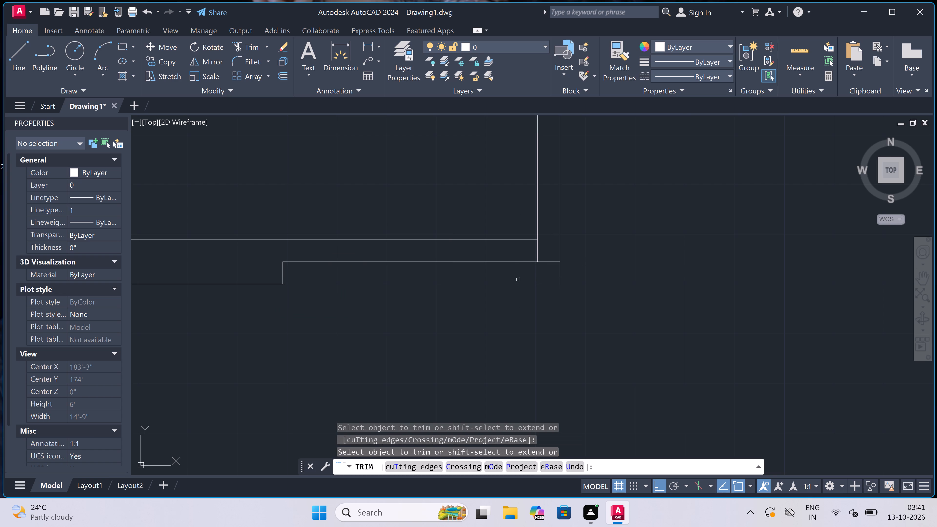
pyautogui.click(545, 271)
pyautogui.click(559, 269)
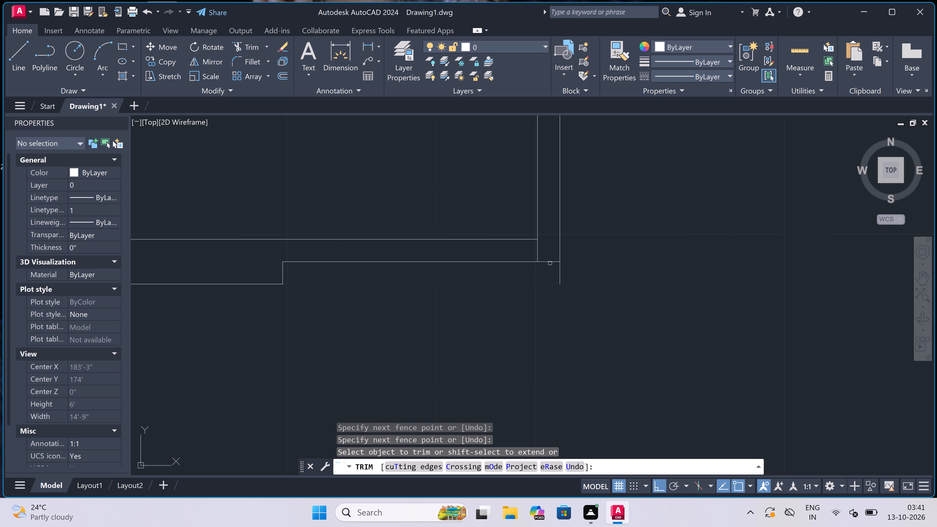
pyautogui.click(542, 281)
pyautogui.click(589, 273)
pyautogui.click(548, 255)
pyautogui.click(545, 255)
pyautogui.click(495, 260)
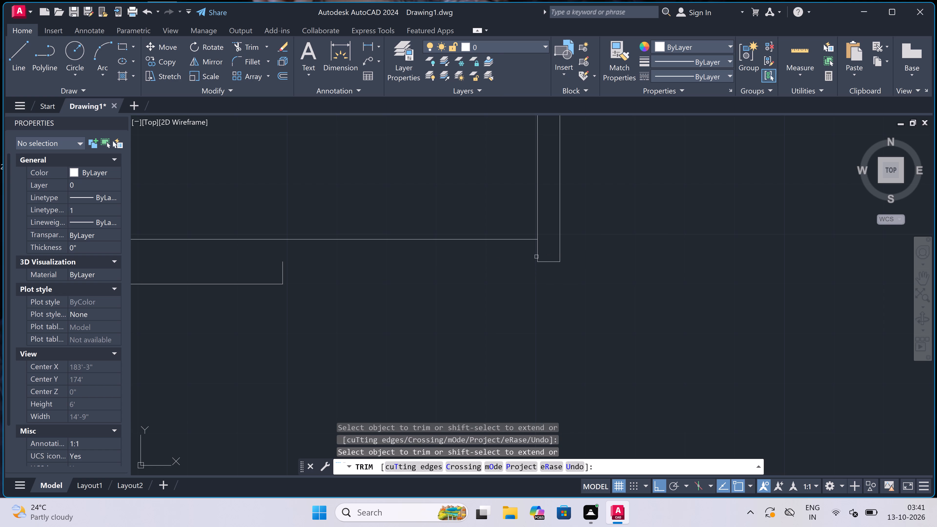
pyautogui.hotkey('ctrl', 'z')
pyautogui.click(533, 250)
pyautogui.click(541, 251)
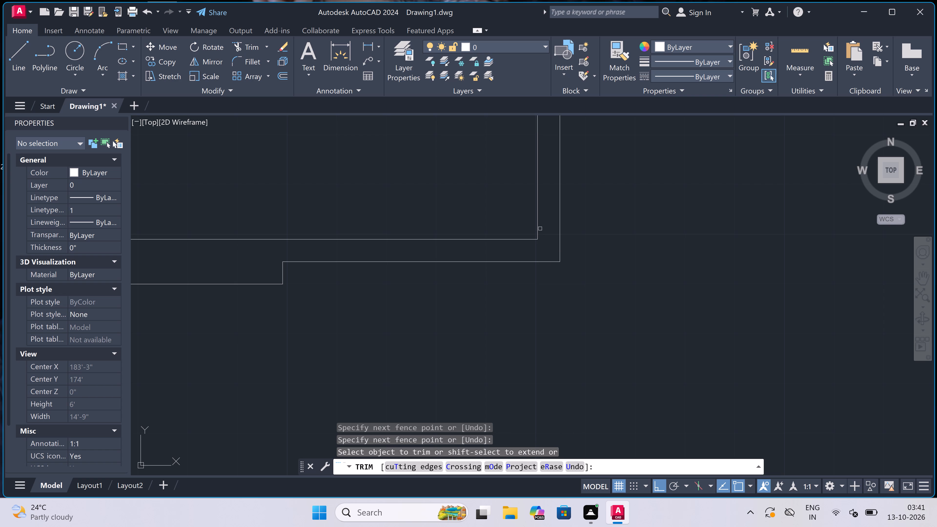
pyautogui.press('Escape')
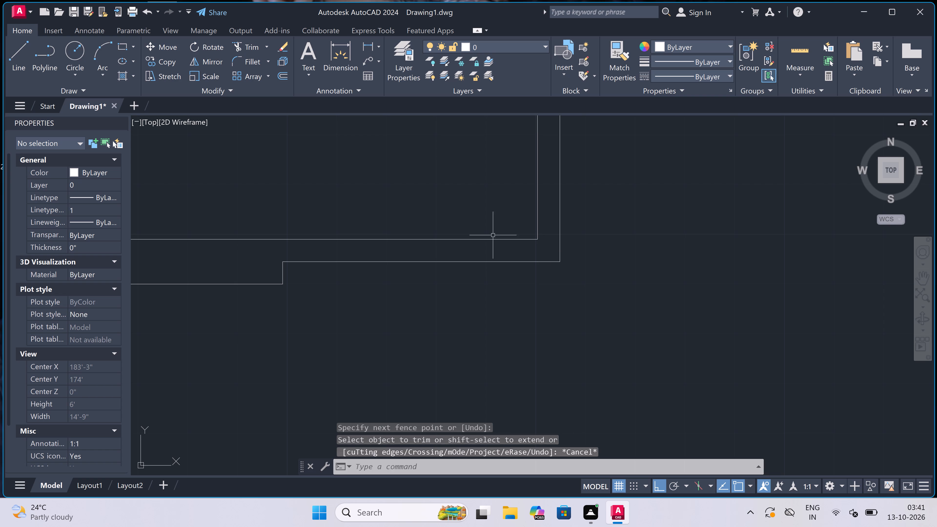
# Trim the top wall's overrun and the inner vertical line crossing the wall at the left room's upper-right corner.
pyautogui.scroll(-4, 493, 235)
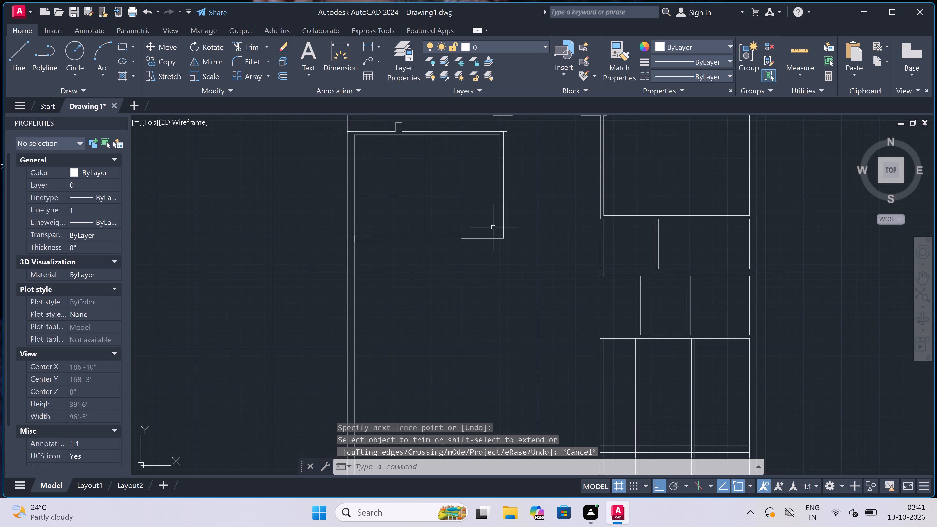
pyautogui.scroll(3, 500, 115)
pyautogui.scroll(1, 512, 136)
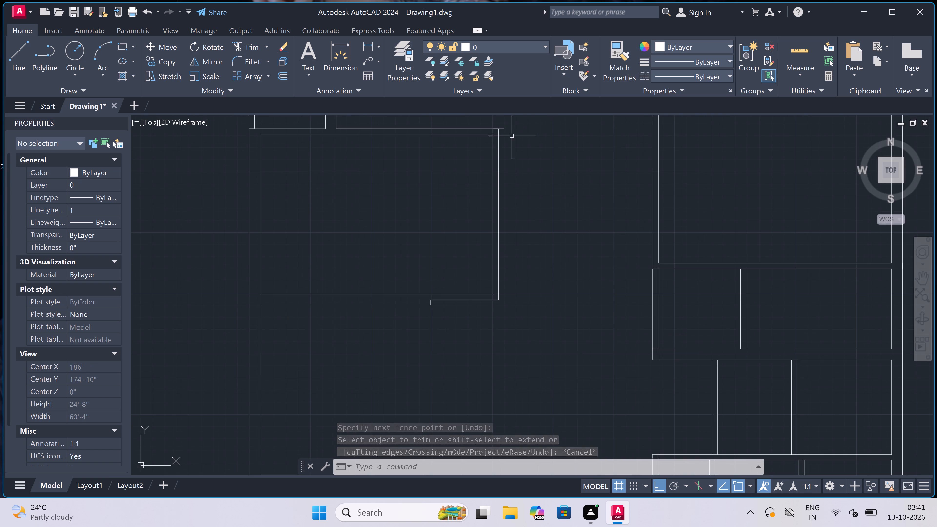
pyautogui.scroll(4, 503, 127)
pyautogui.scroll(1, 483, 132)
pyautogui.write('tr')
pyautogui.press('space')
pyautogui.click(483, 132)
pyautogui.click(484, 189)
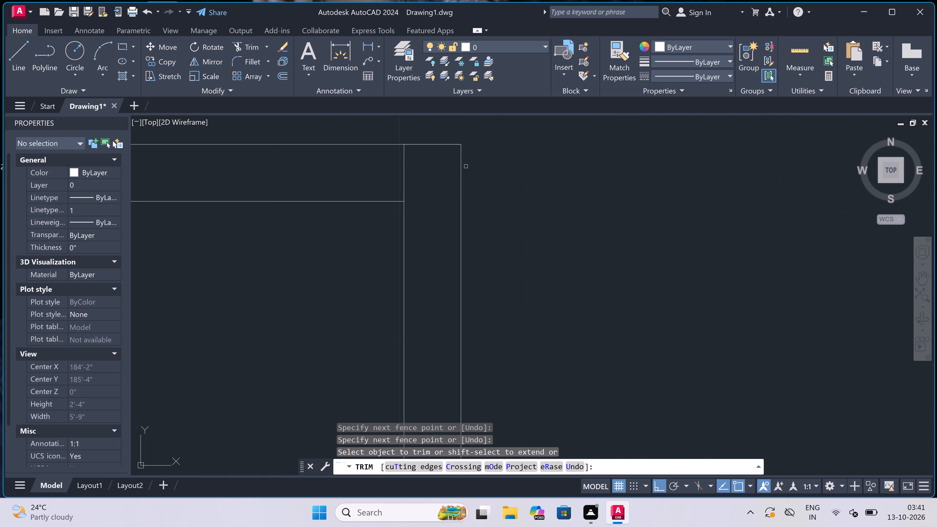
pyautogui.click(435, 170)
pyautogui.click(361, 172)
pyautogui.scroll(-5, 406, 170)
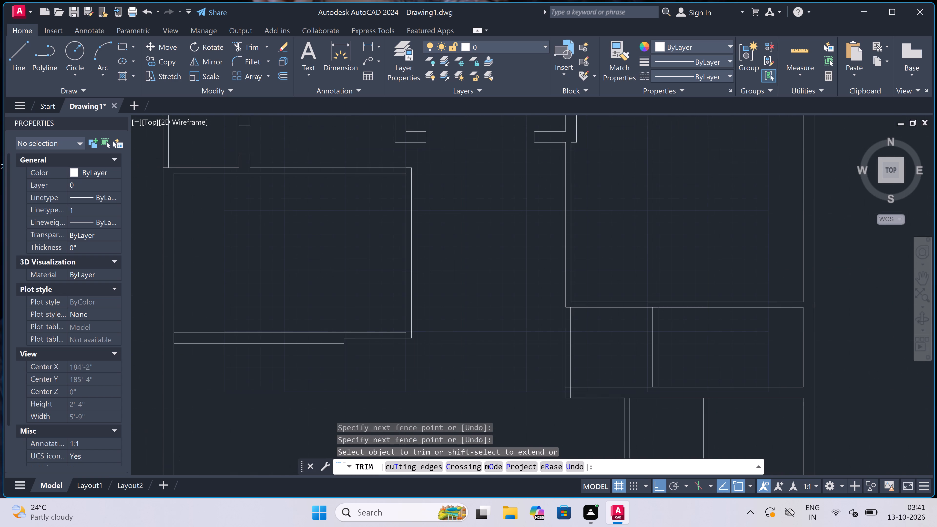
pyautogui.press('Escape')
# Draw a line from the left end of the left room's outer bottom wall line, 10' rightward and 15' down.
pyautogui.scroll(-2, 460, 180)
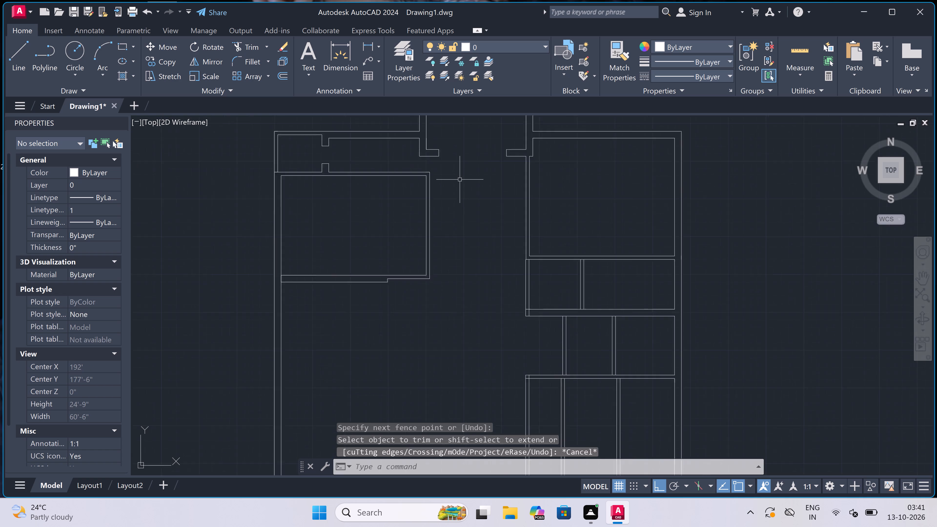
pyautogui.scroll(-2, 460, 180)
pyautogui.scroll(3, 437, 198)
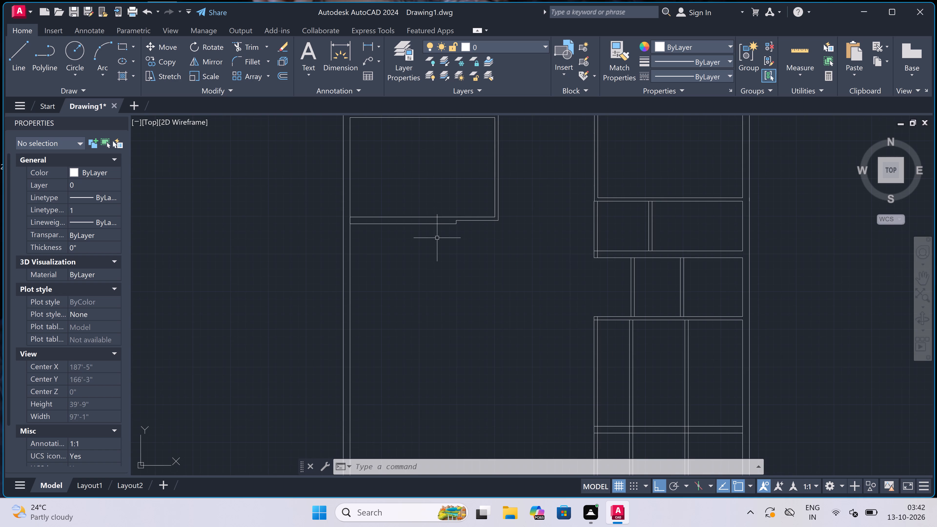
pyautogui.press('l')
pyautogui.press('space')
pyautogui.scroll(1, 373, 230)
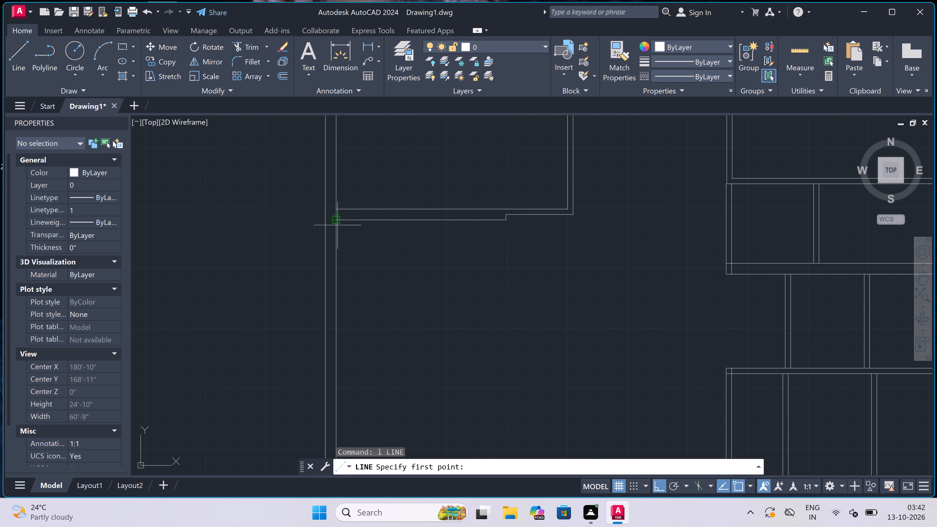
pyautogui.click(338, 223)
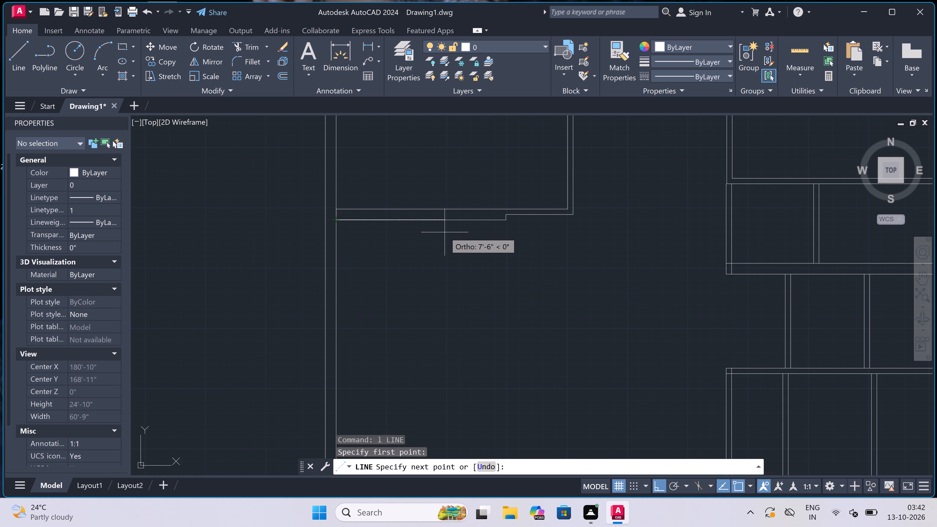
pyautogui.write("10'")
pyautogui.press('space')
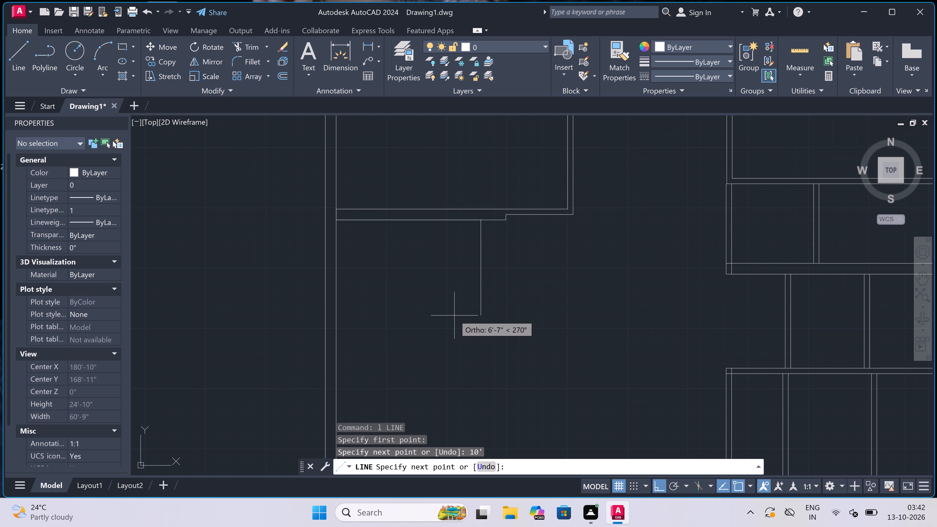
pyautogui.write("15'")
pyautogui.press('space')
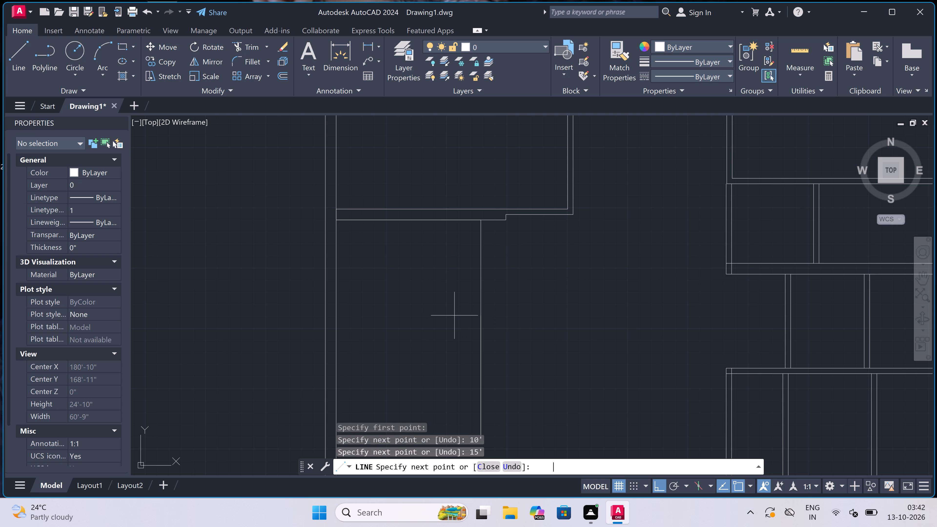
# Continue the line 9" rightward, up to the level of the bottom wall's 4.5" section, and right to the step's upper corner.
pyautogui.scroll(-3, 554, 306)
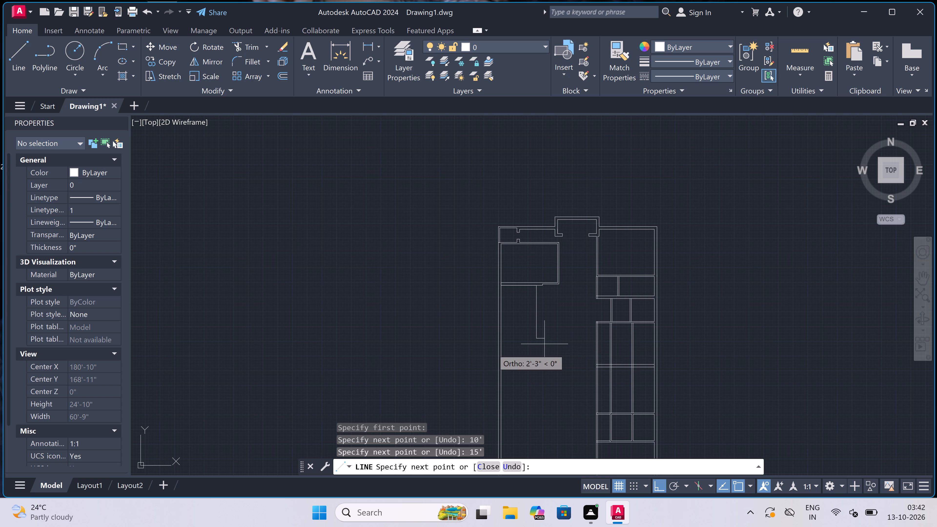
pyautogui.scroll(3, 523, 344)
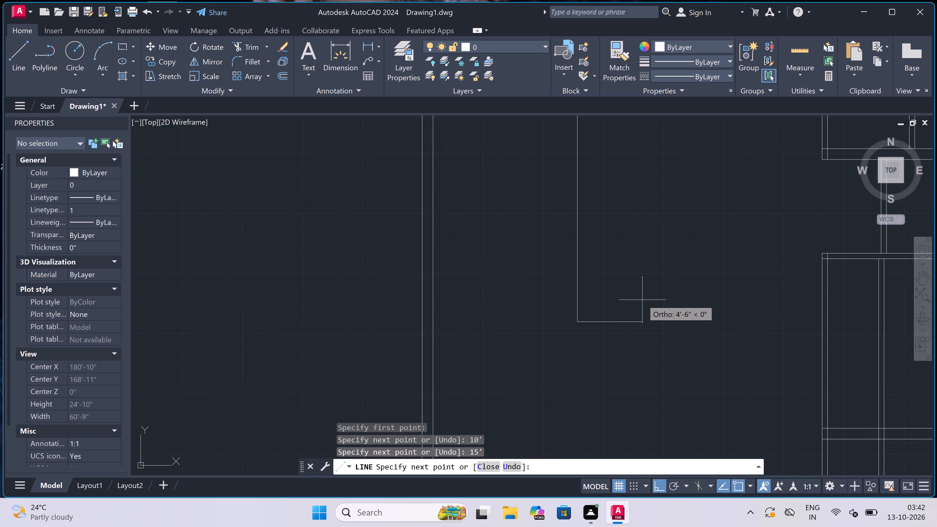
pyautogui.press('0')
pyautogui.press('BackSpace')
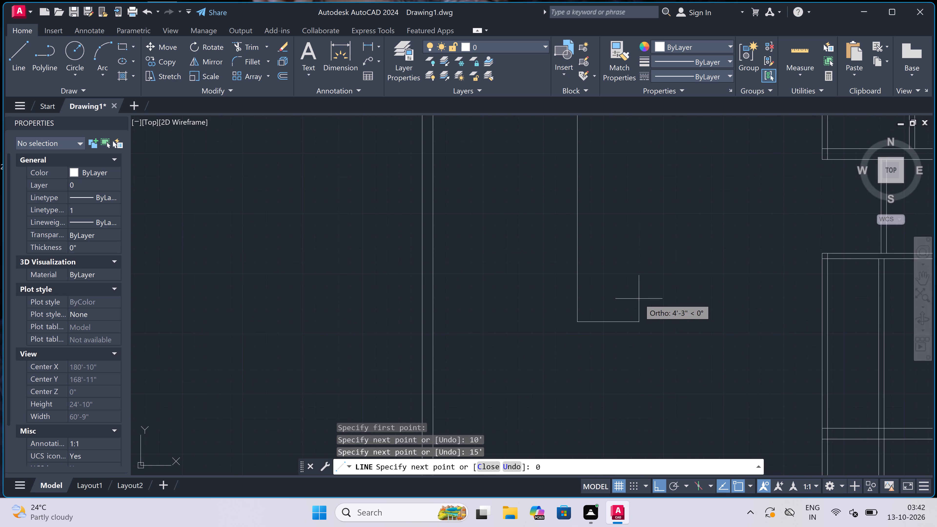
pyautogui.write('9"')
pyautogui.press('space')
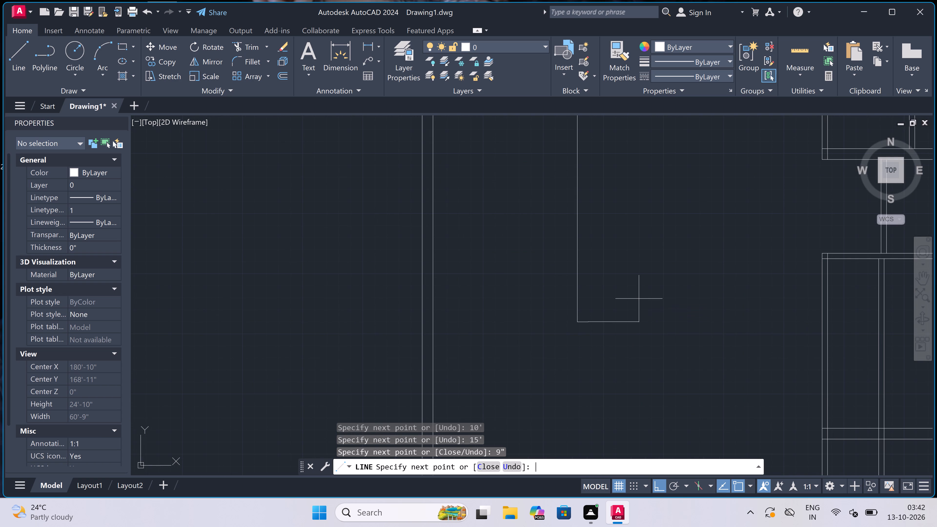
pyautogui.scroll(-3, 639, 298)
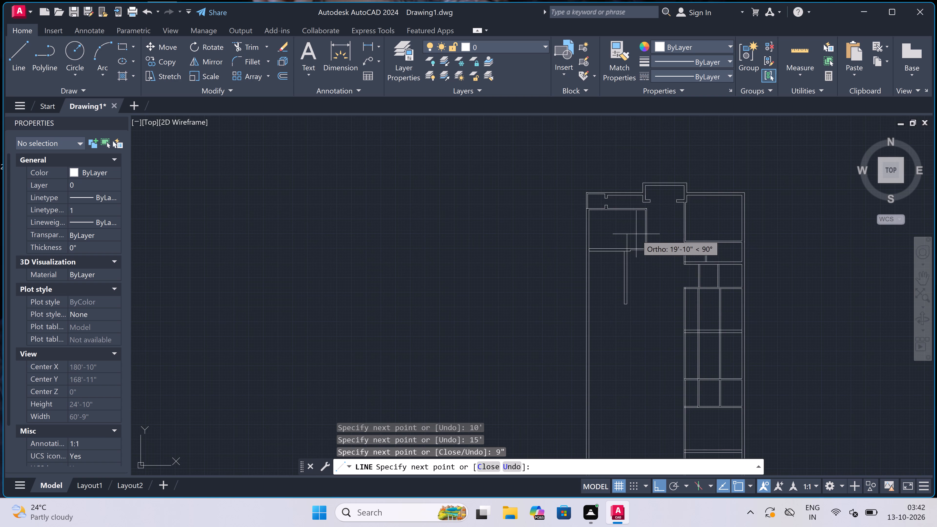
pyautogui.scroll(2, 633, 253)
pyautogui.scroll(2, 614, 245)
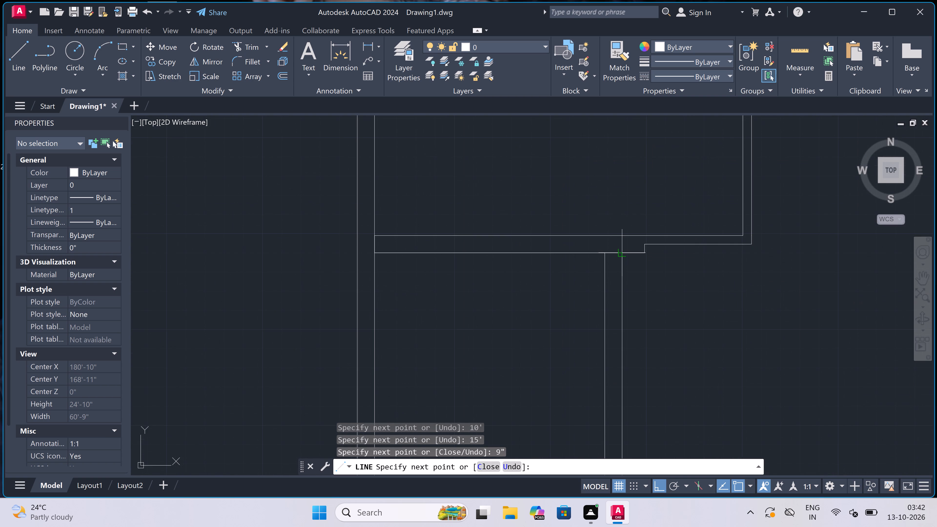
pyautogui.scroll(3, 622, 252)
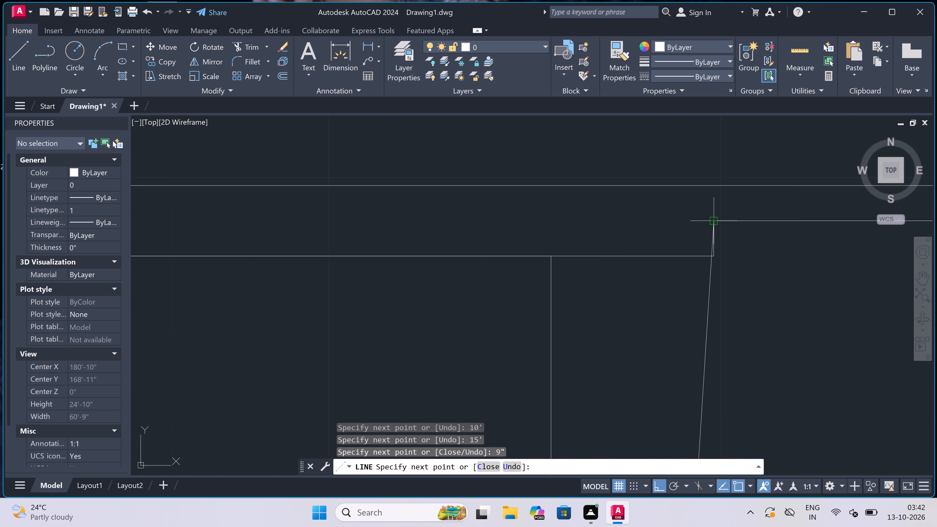
pyautogui.doubleClick(619, 222)
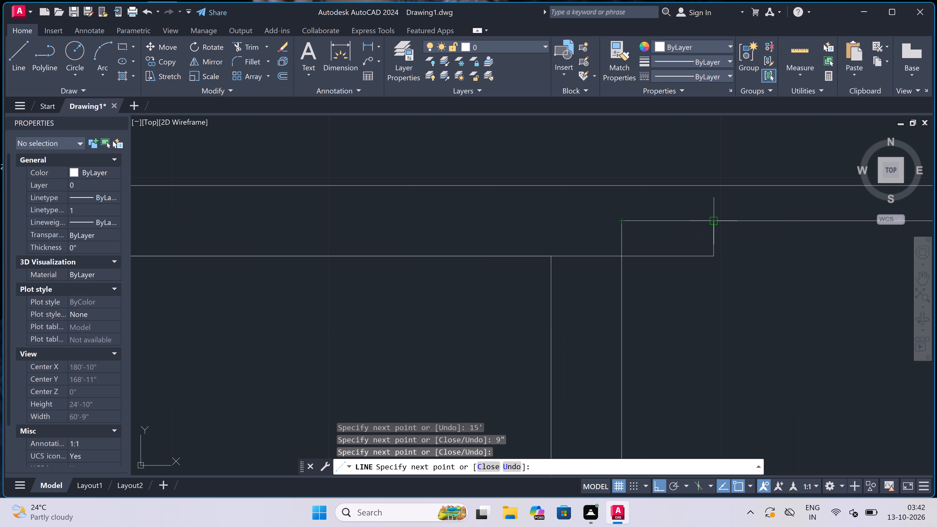
pyautogui.click(716, 218)
pyautogui.press('Escape')
# Trim the bottom wall's outer line across and beyond the new 9" vertical wall, and remove the old step's short vertical line.
pyautogui.write('tr')
pyautogui.press('space')
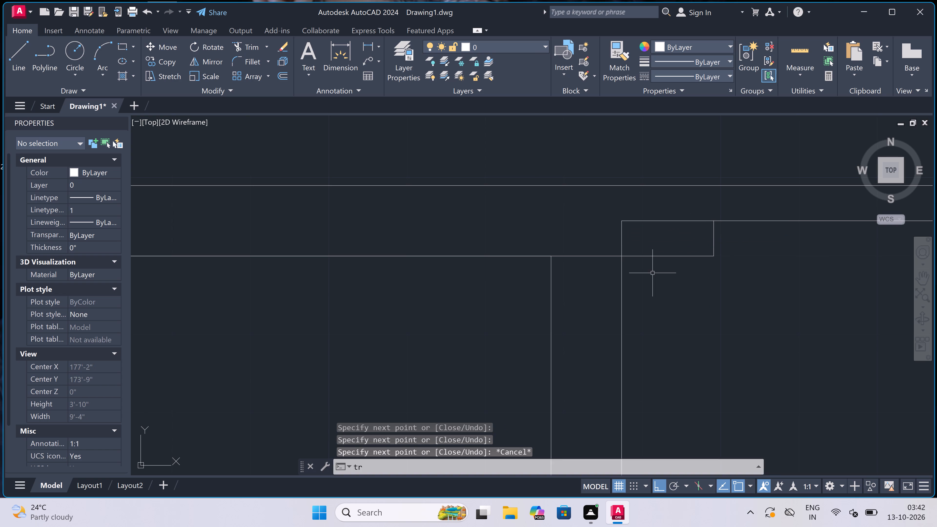
pyautogui.click(611, 282)
pyautogui.click(611, 253)
pyautogui.click(687, 255)
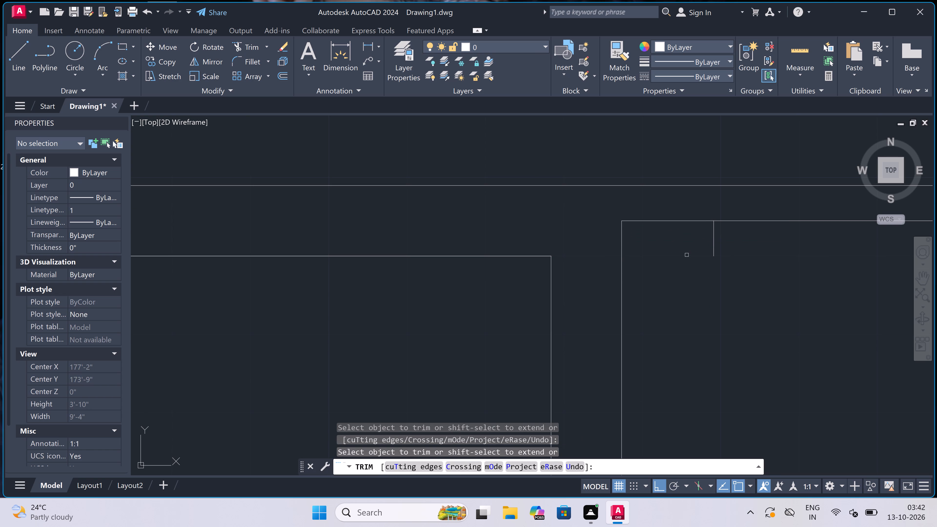
pyautogui.moveTo(713, 241); pyautogui.dragTo(722, 232)
pyautogui.click(734, 229)
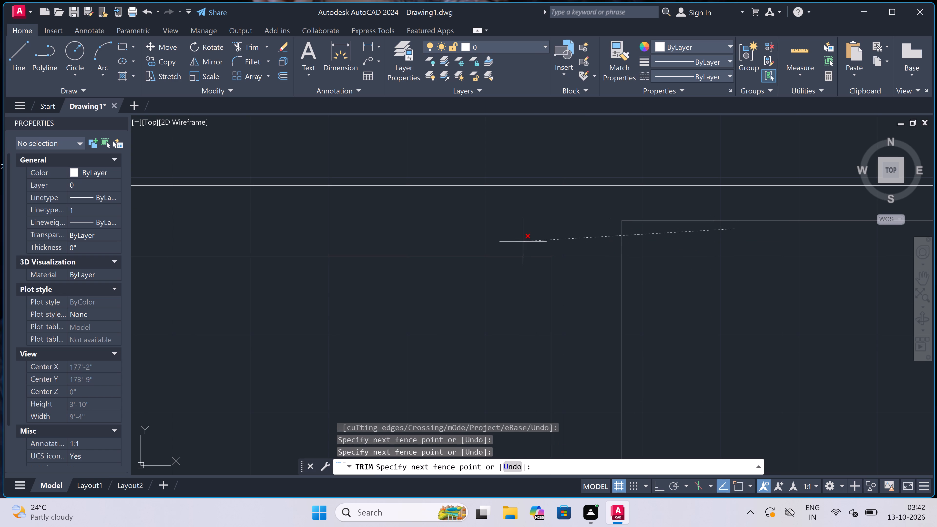
pyautogui.click(687, 247)
# Trim the left exterior wall's inner line between the two lines of the left room's bottom wall.
pyautogui.scroll(-5, 515, 203)
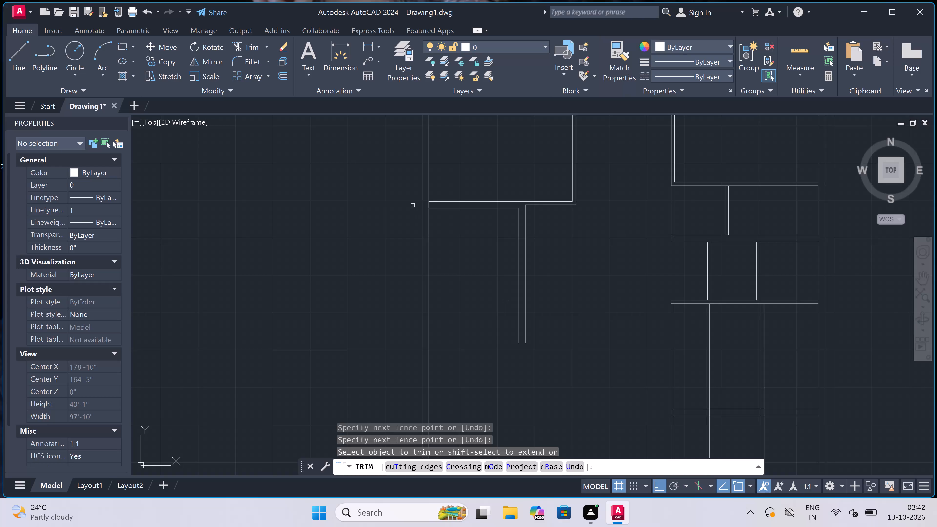
pyautogui.scroll(5, 430, 205)
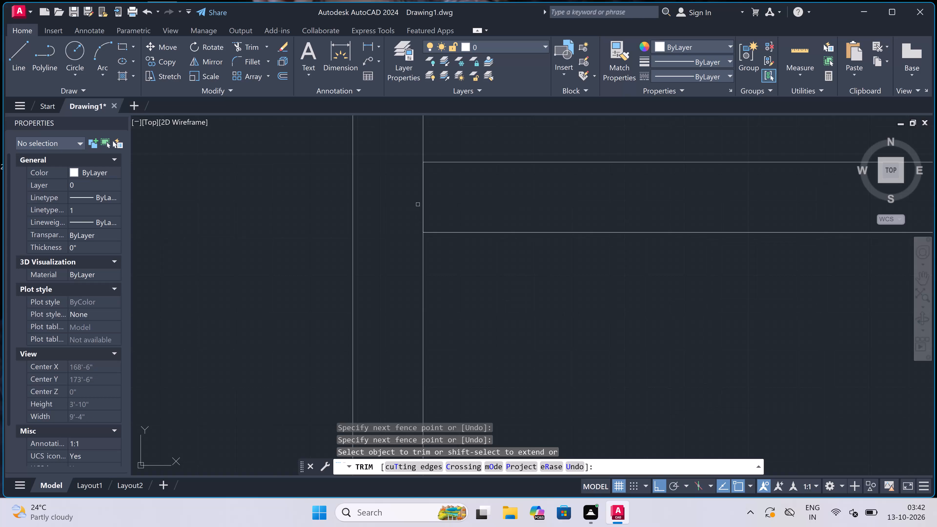
pyautogui.moveTo(418, 204); pyautogui.dragTo(421, 202)
pyautogui.click(542, 175)
pyautogui.scroll(-6, 541, 176)
pyautogui.scroll(1, 575, 180)
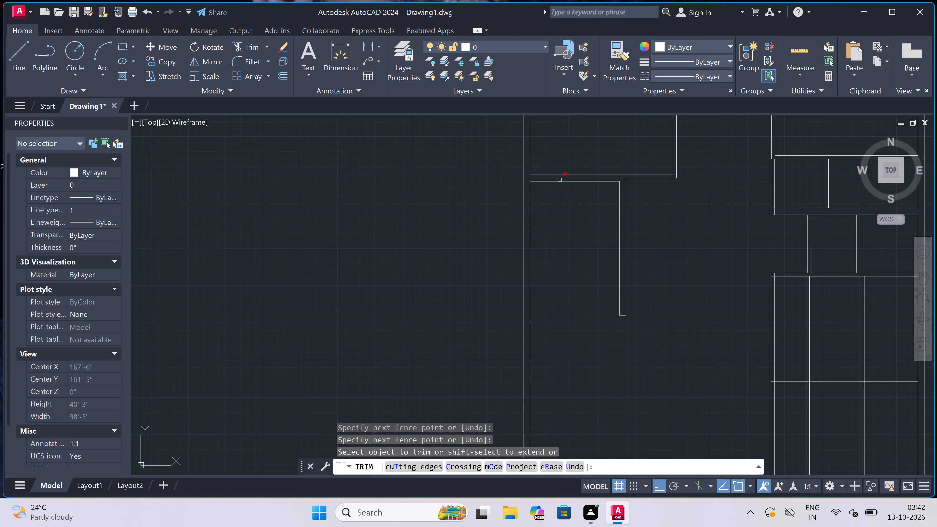
pyautogui.scroll(1, 570, 180)
pyautogui.press('Escape')
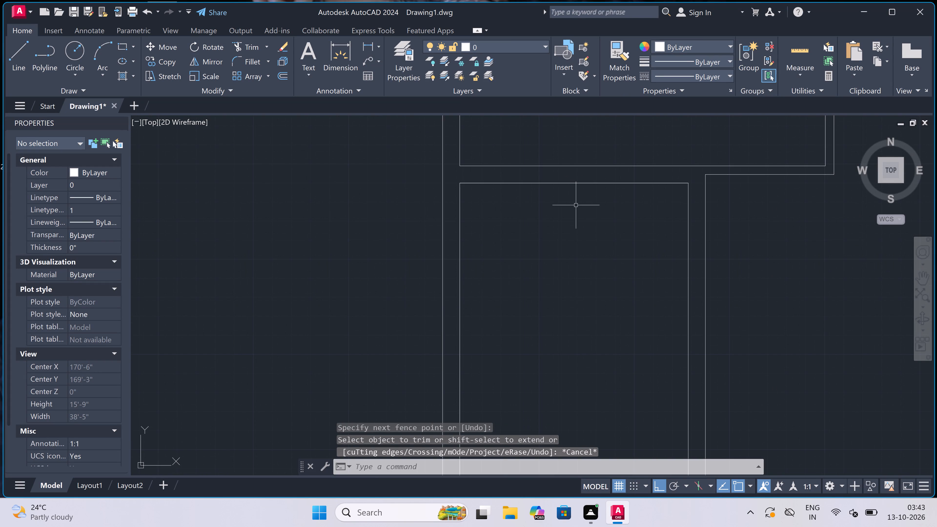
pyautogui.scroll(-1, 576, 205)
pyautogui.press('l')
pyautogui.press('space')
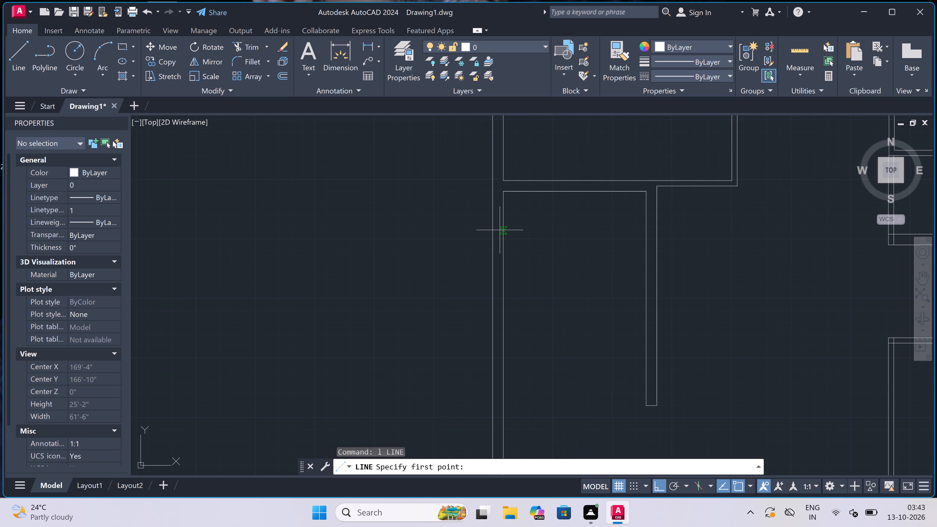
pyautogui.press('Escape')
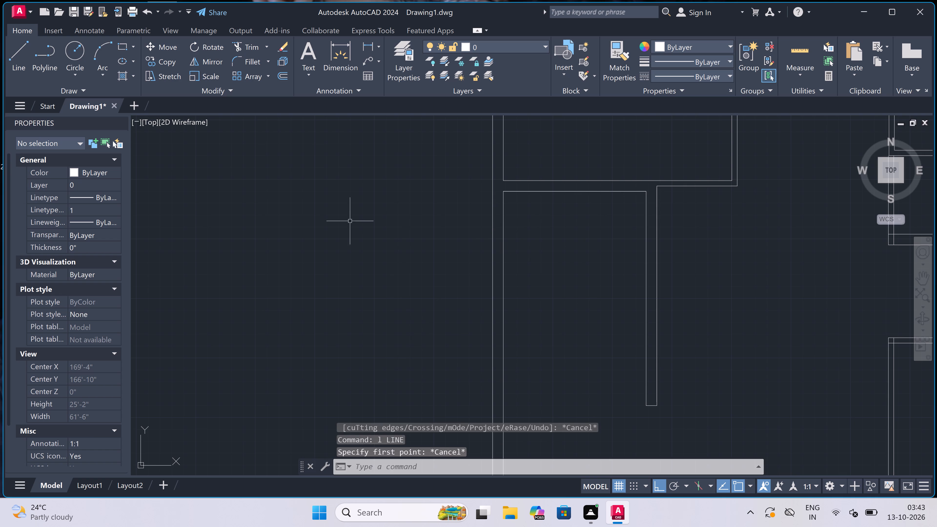
# Create a layer named "line 1" with index colour 52 and make it the current layer.
pyautogui.click(401, 42)
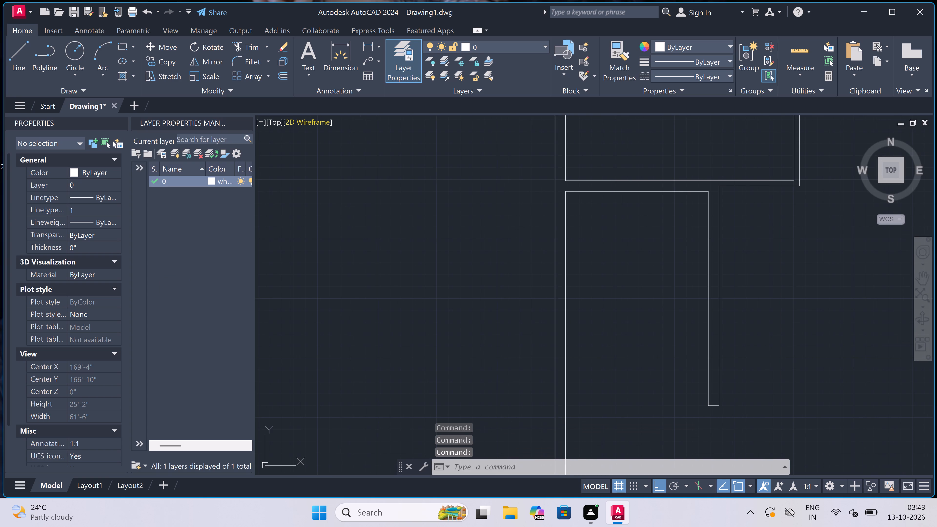
pyautogui.rightClick(208, 215)
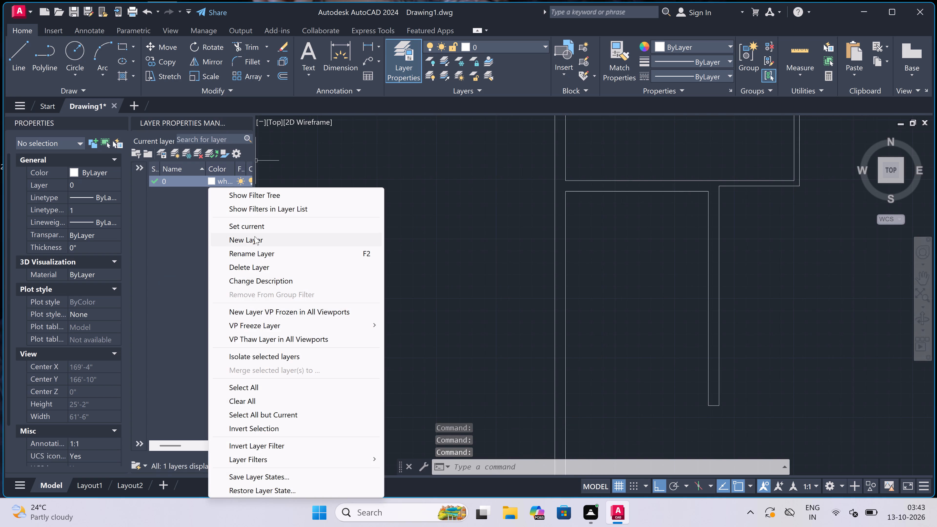
pyautogui.click(255, 237)
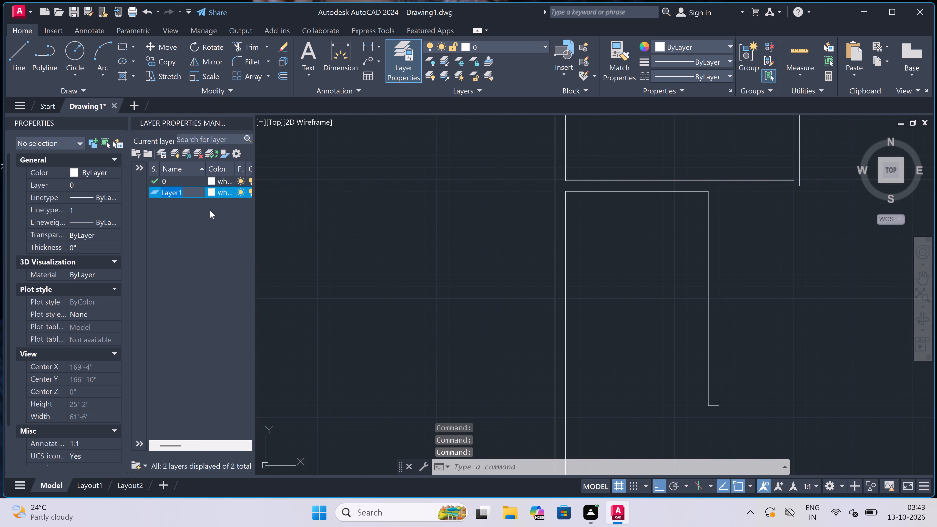
pyautogui.press('BackSpace')
pyautogui.write('line 1')
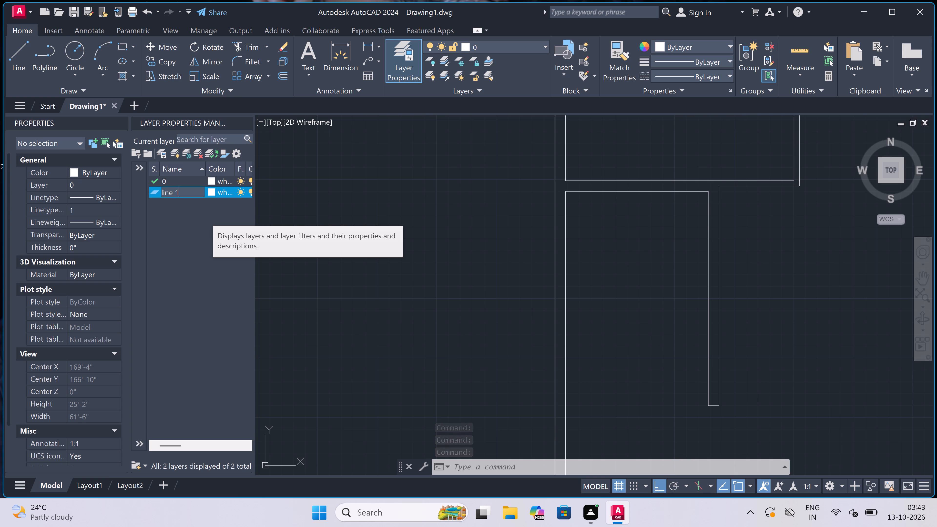
pyautogui.click(212, 191)
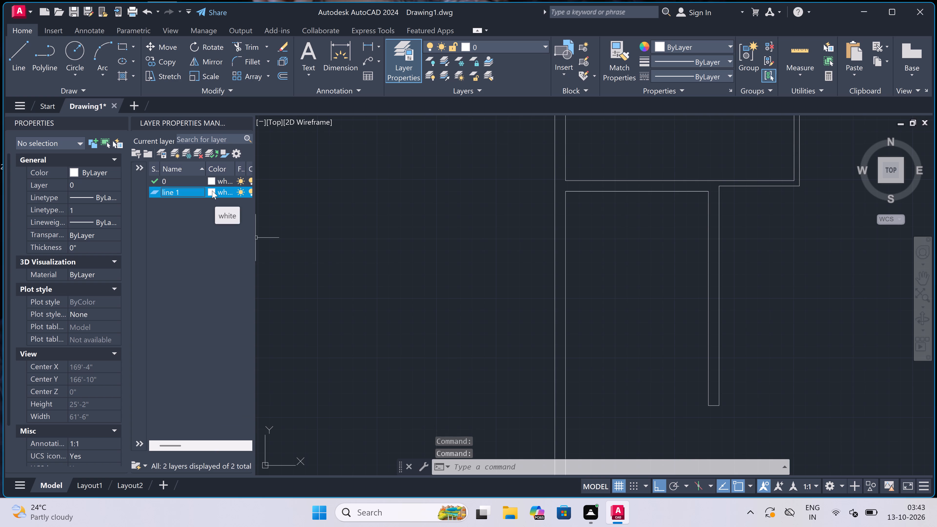
pyautogui.click(400, 213)
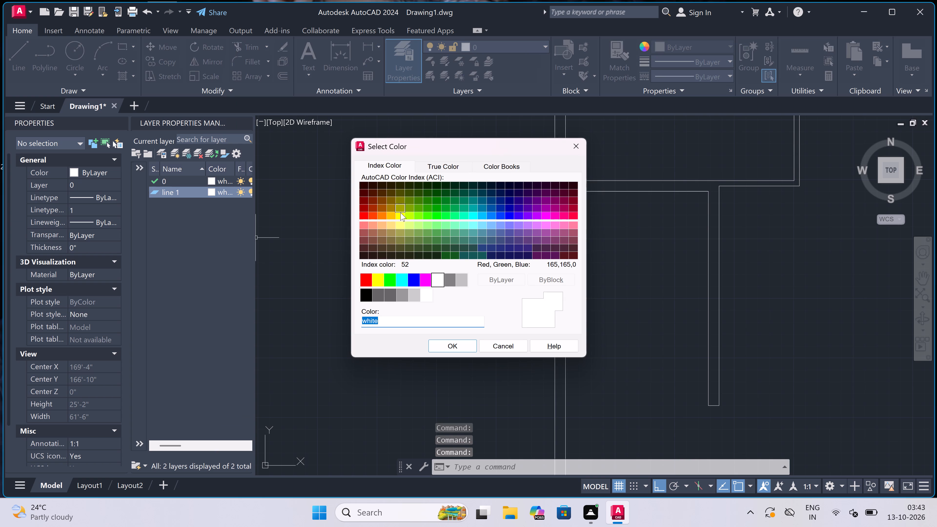
pyautogui.click(463, 343)
pyautogui.scroll(-3, 278, 280)
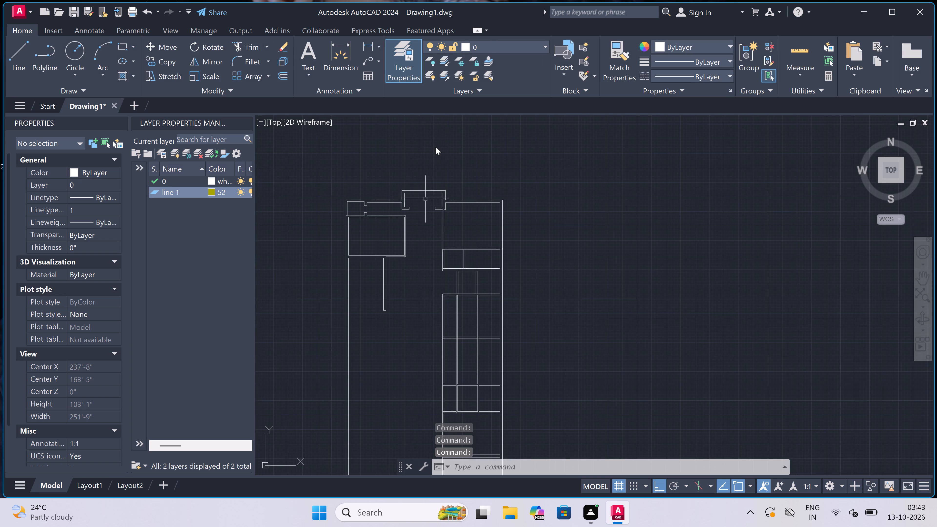
pyautogui.click(490, 43)
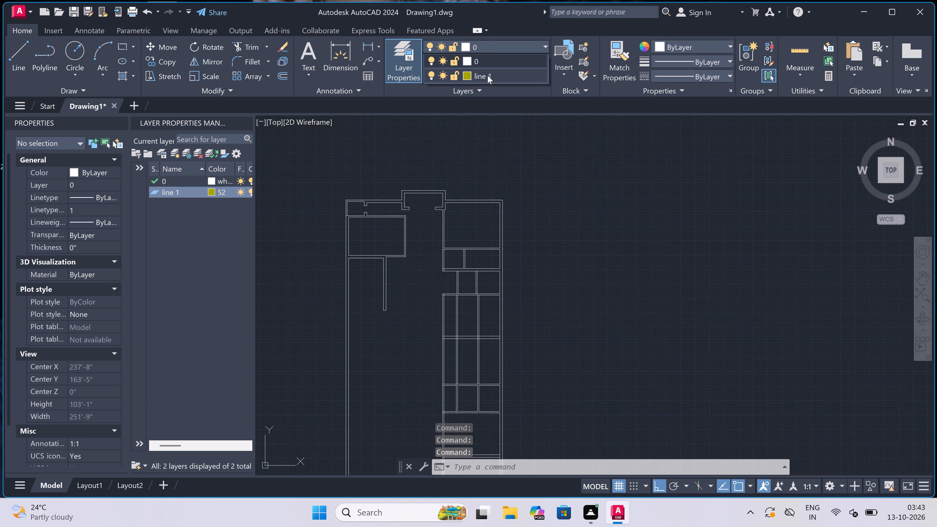
pyautogui.click(488, 75)
# Draw a horizontal line across the 10' wide left room below its top wall, return to its midpoint and continue about 11' down.
pyautogui.scroll(3, 354, 274)
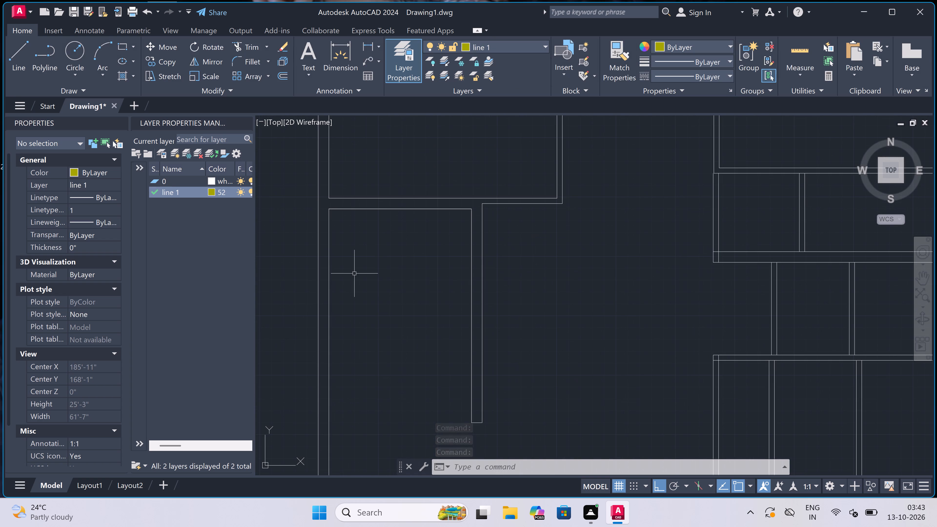
pyautogui.write('l')
pyautogui.press('space')
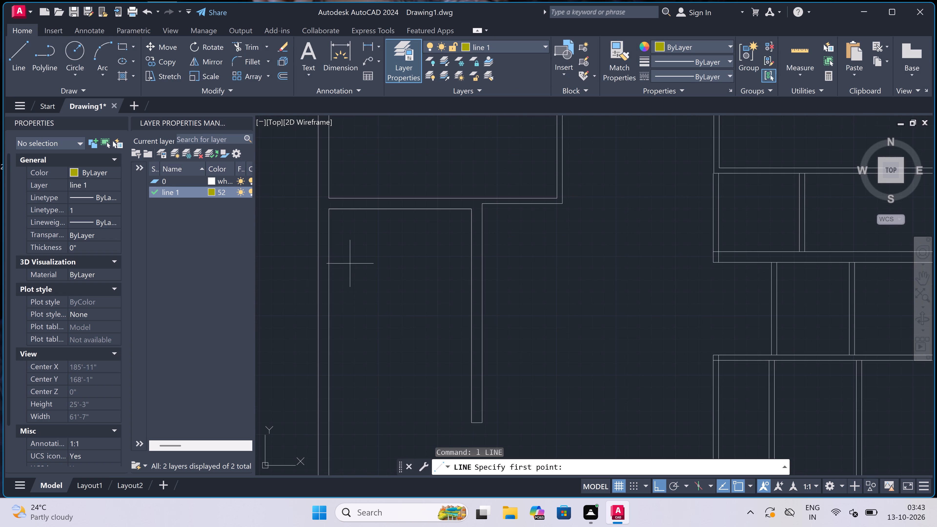
pyautogui.click(334, 256)
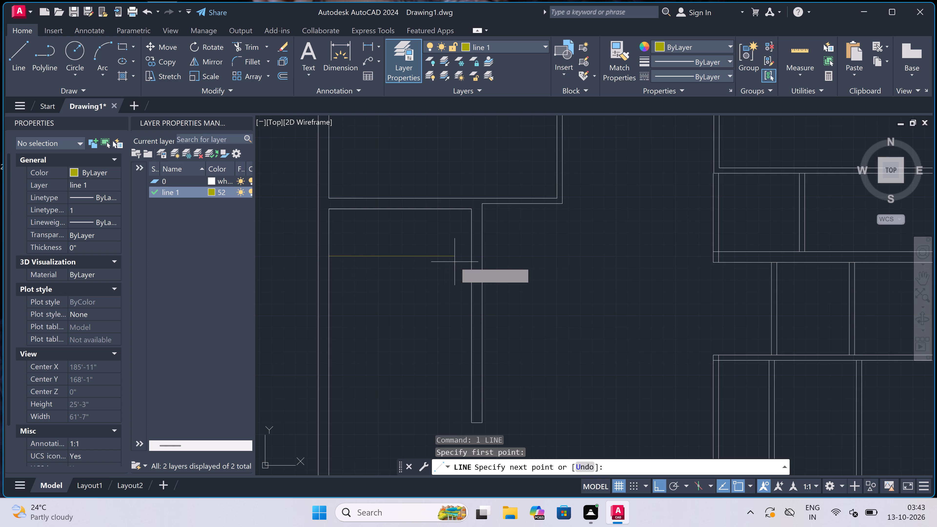
pyautogui.click(467, 259)
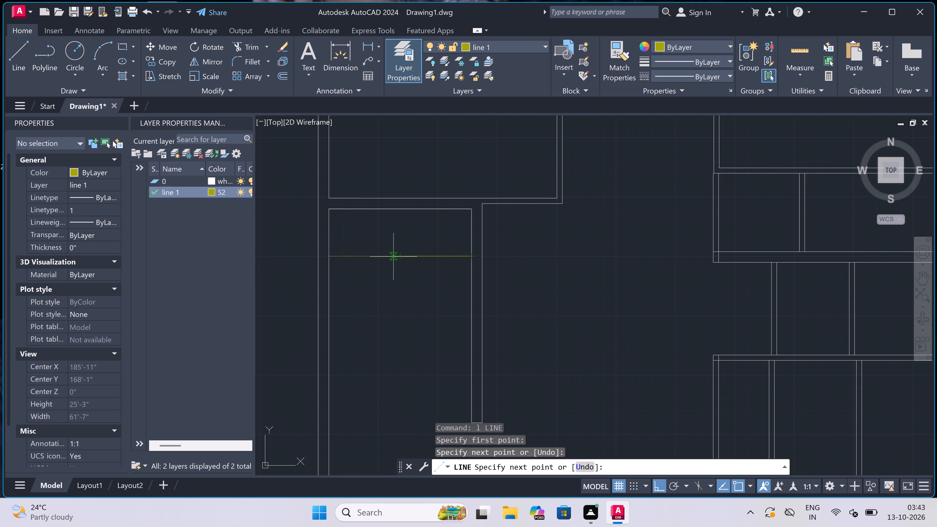
pyautogui.moveTo(398, 258); pyautogui.dragTo(399, 261)
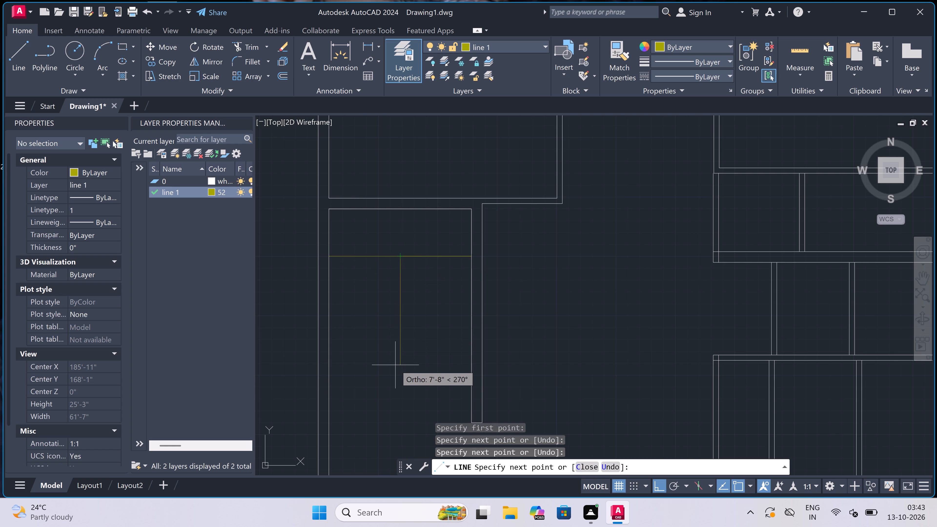
pyautogui.scroll(-3, 395, 365)
pyautogui.scroll(4, 392, 378)
pyautogui.scroll(-1, 395, 375)
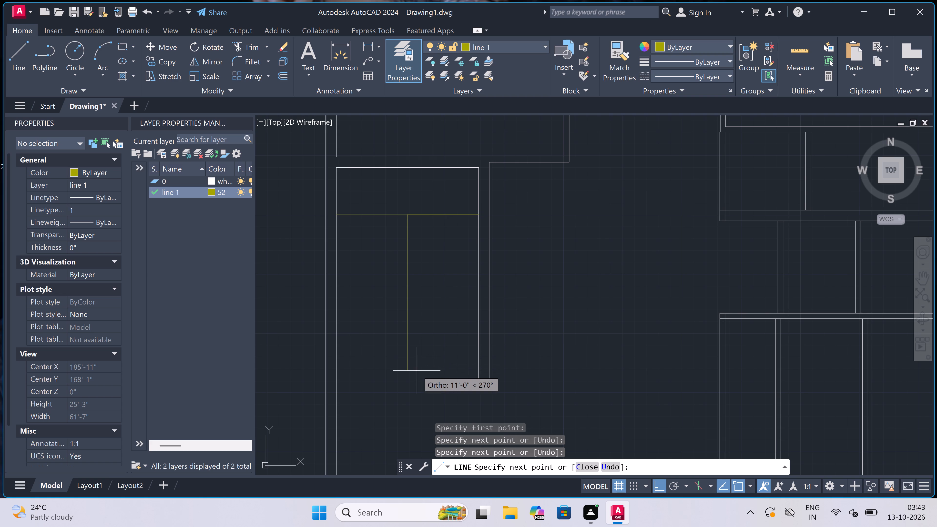
pyautogui.moveTo(417, 371); pyautogui.dragTo(419, 371)
pyautogui.press('Escape')
# Offset the horizontal line across the left room and its overlapping right-half segment 8" downward.
pyautogui.press('o')
pyautogui.press('space')
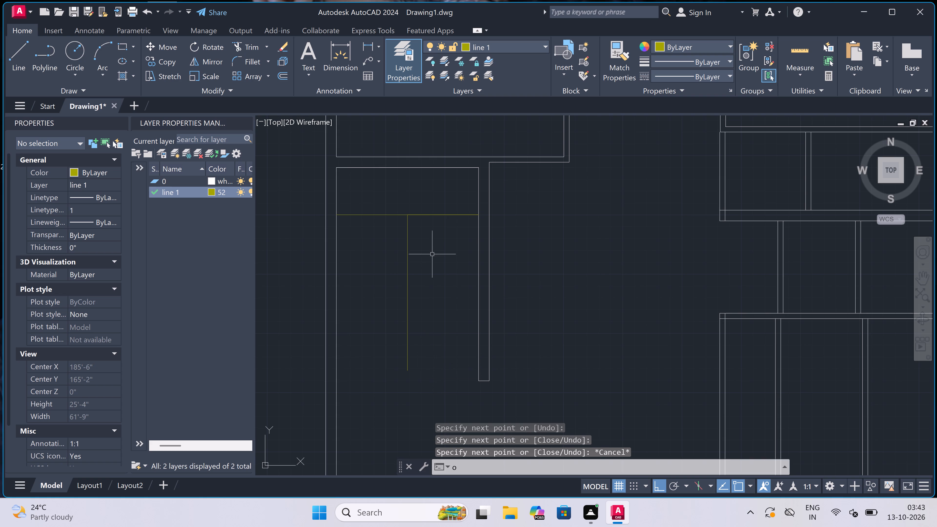
pyautogui.click(439, 219)
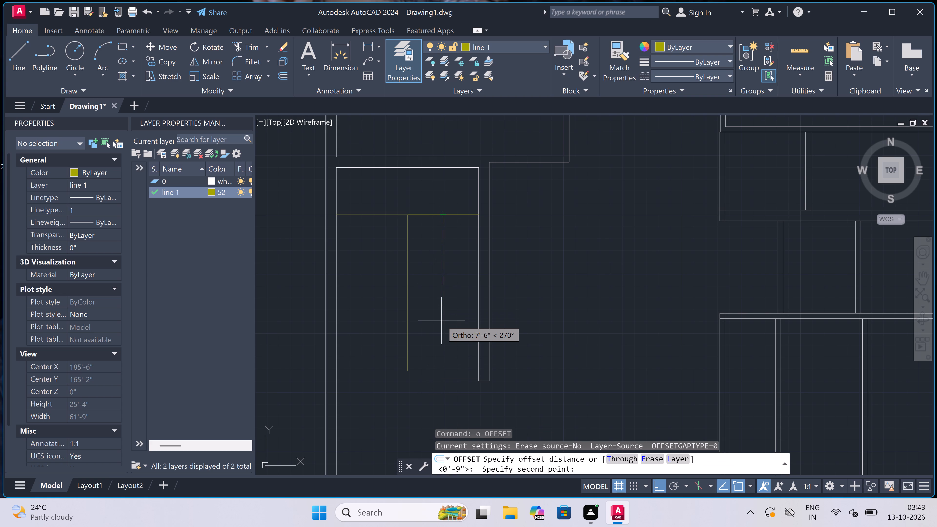
pyautogui.press('9')
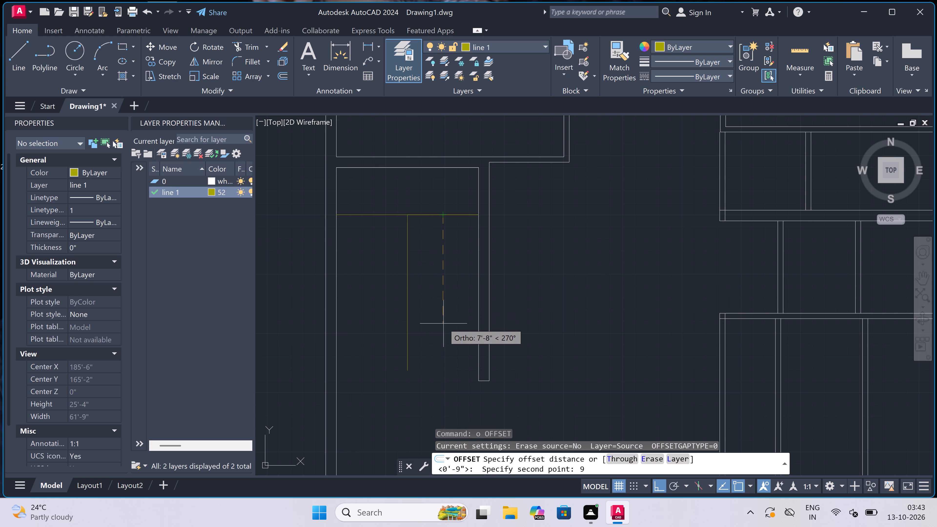
pyautogui.press('BackSpace')
pyautogui.press('8')
pyautogui.hotkey('shift', '"')
pyautogui.press('space')
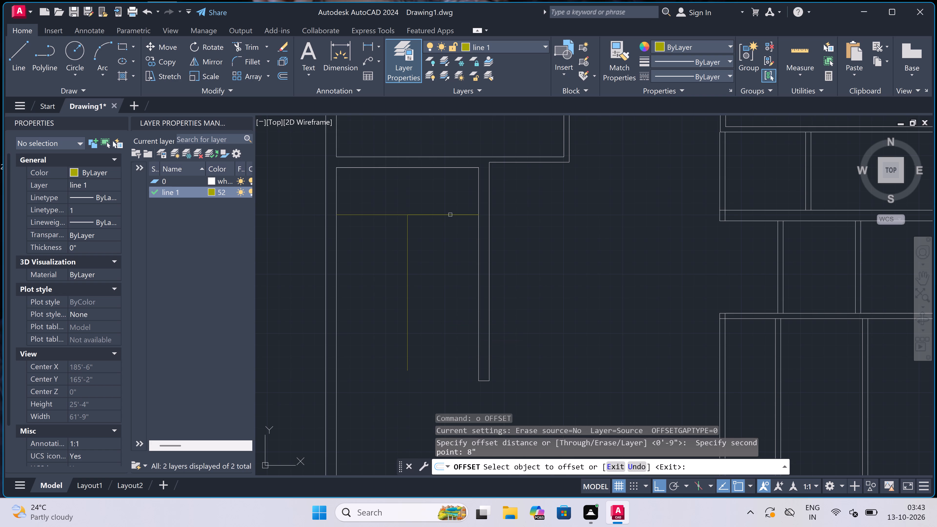
pyautogui.moveTo(450, 215); pyautogui.dragTo(449, 221)
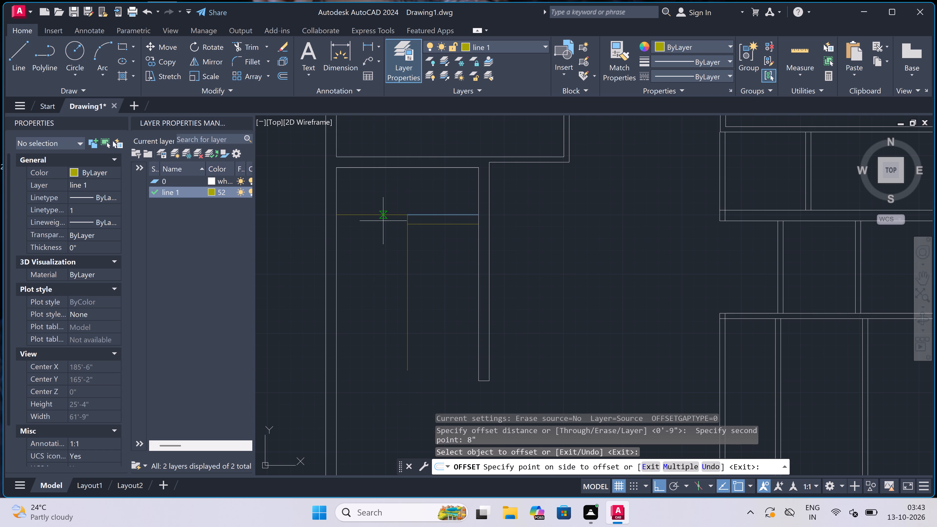
pyautogui.click(384, 215)
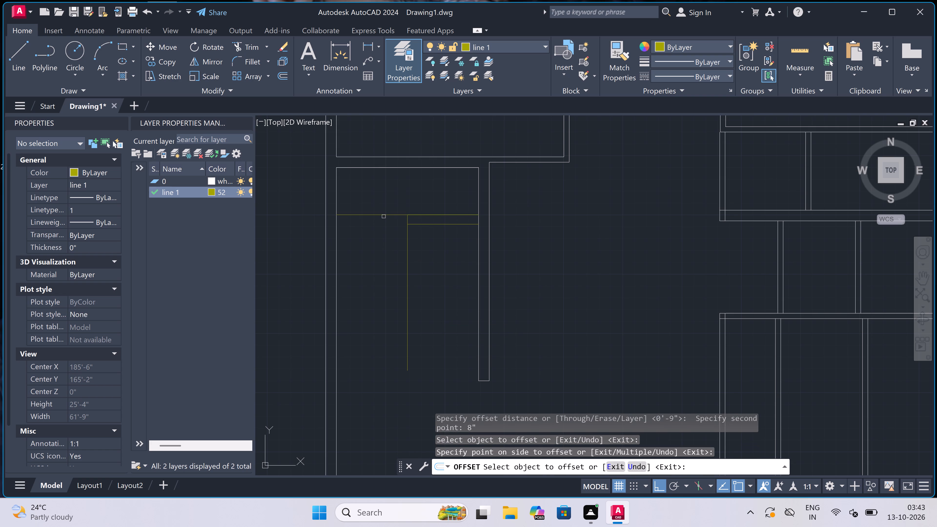
pyautogui.moveTo(379, 214); pyautogui.dragTo(377, 225)
pyautogui.click(372, 248)
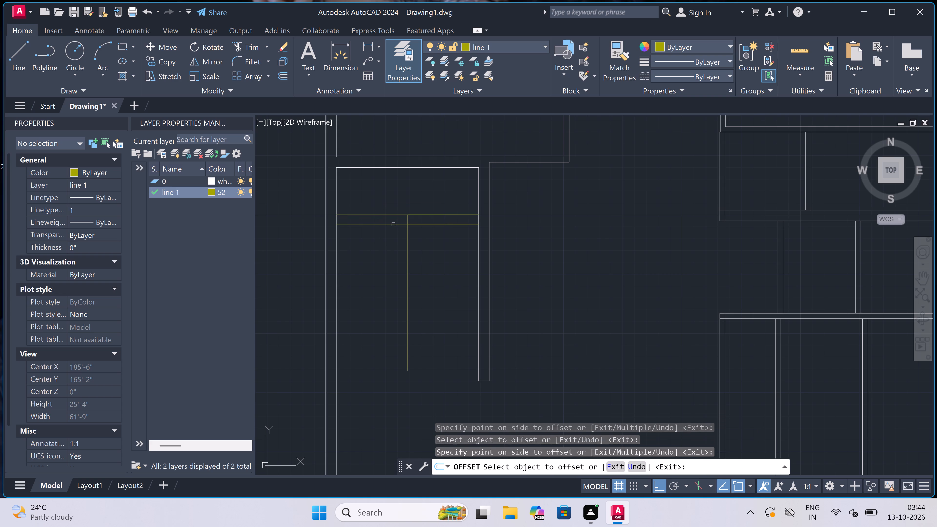
# Offset the second tread line downward in Multiple mode, adding 16 copies at 8" spacing down to near the vertical wall's lower end.
pyautogui.moveTo(393, 224); pyautogui.dragTo(393, 234)
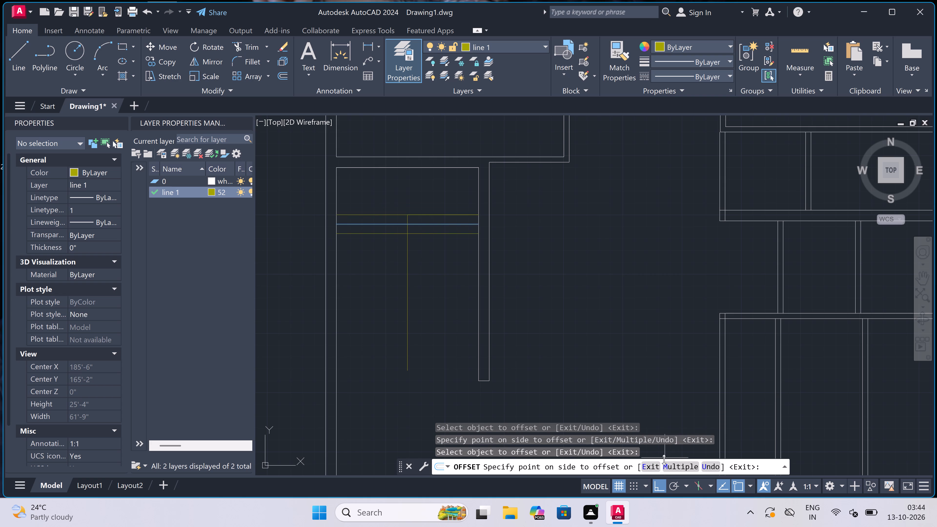
pyautogui.click(671, 464)
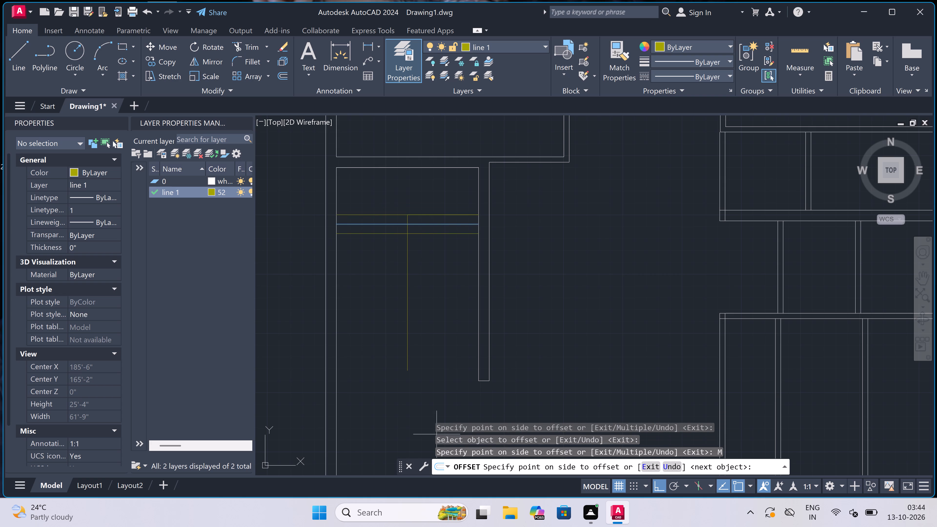
pyautogui.tripleClick(382, 395)
pyautogui.tripleClick(382, 395)
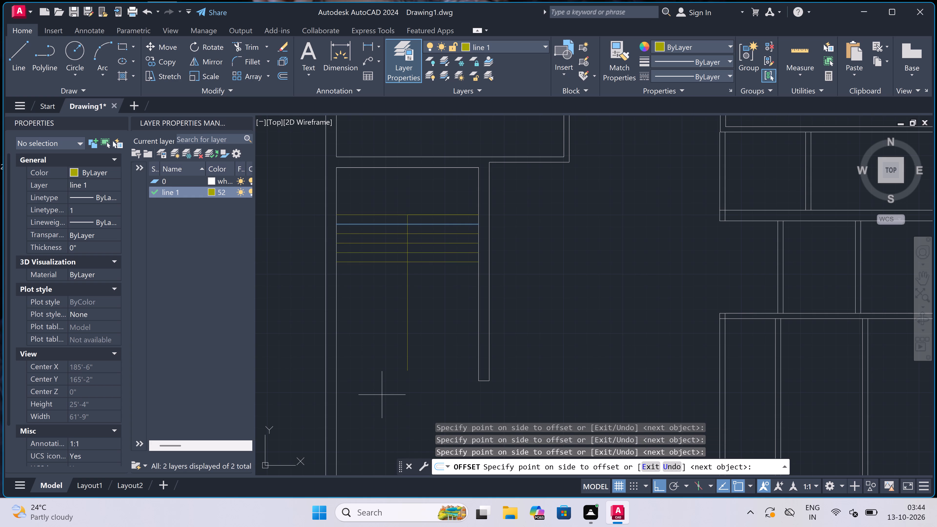
pyautogui.click(382, 395)
pyautogui.tripleClick(382, 395)
pyautogui.tripleClick(382, 395)
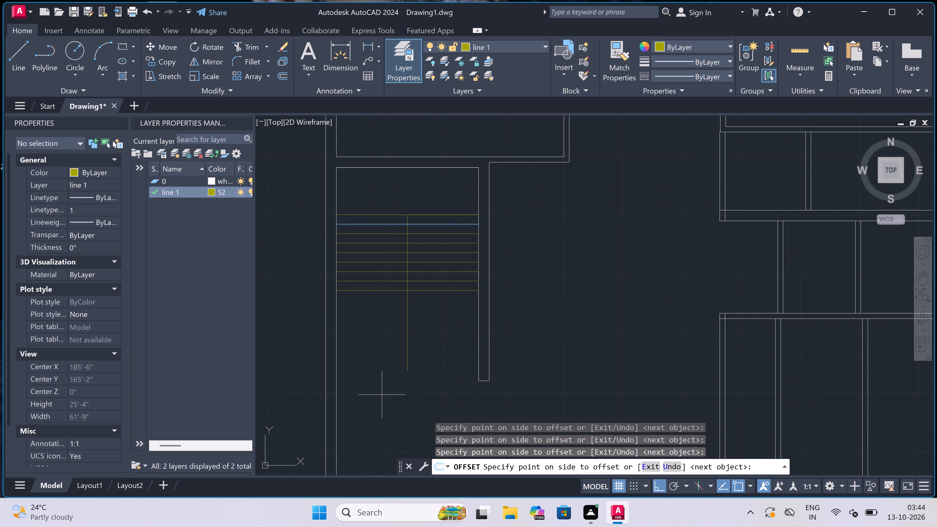
pyautogui.tripleClick(382, 395)
pyautogui.doubleClick(382, 395)
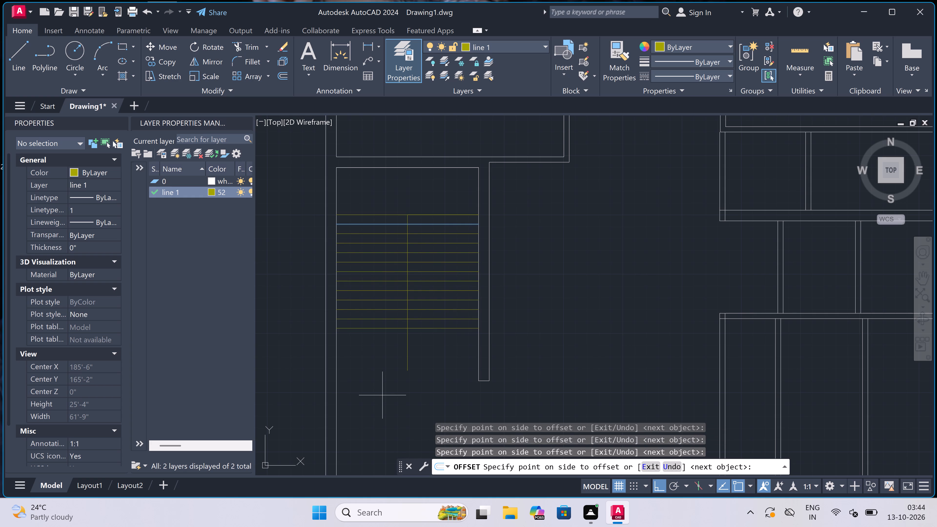
pyautogui.doubleClick(382, 397)
pyautogui.click(382, 404)
pyautogui.click(382, 404)
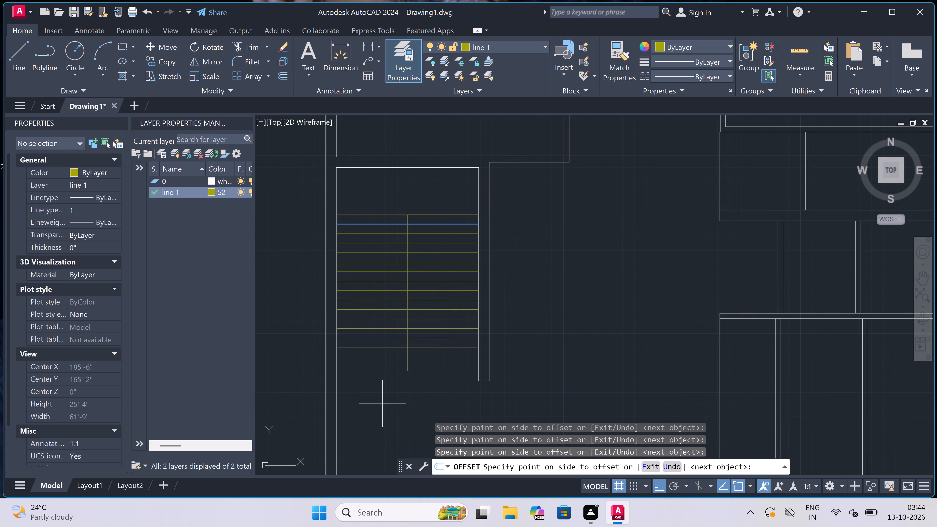
pyautogui.click(382, 404)
pyautogui.click(382, 415)
pyautogui.click(383, 415)
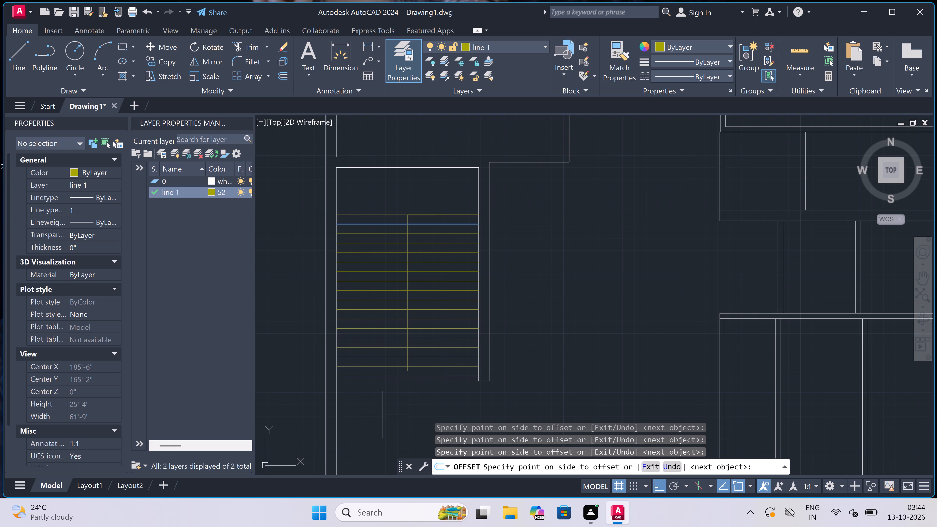
pyautogui.click(383, 415)
pyautogui.press('Escape')
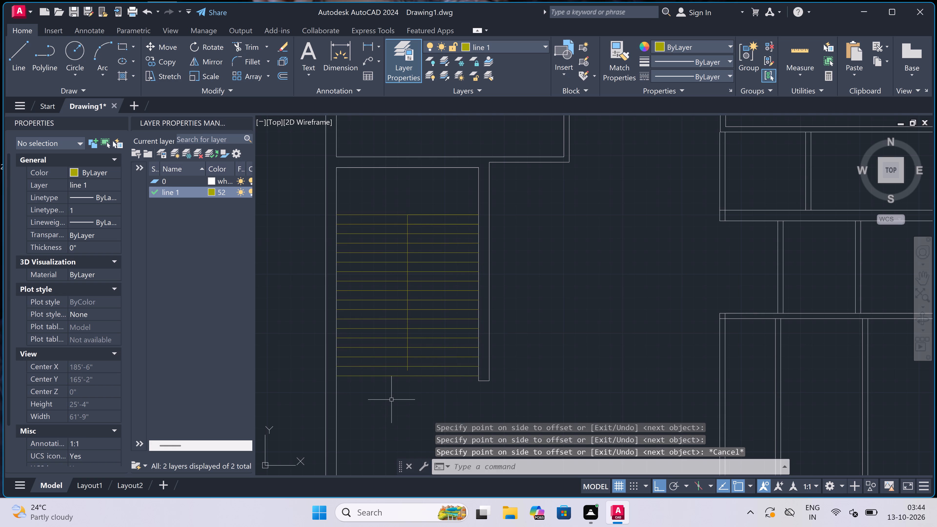
# Extend the stair's vertical centre line down to the lowest tread line.
pyautogui.write('ex')
pyautogui.press('space')
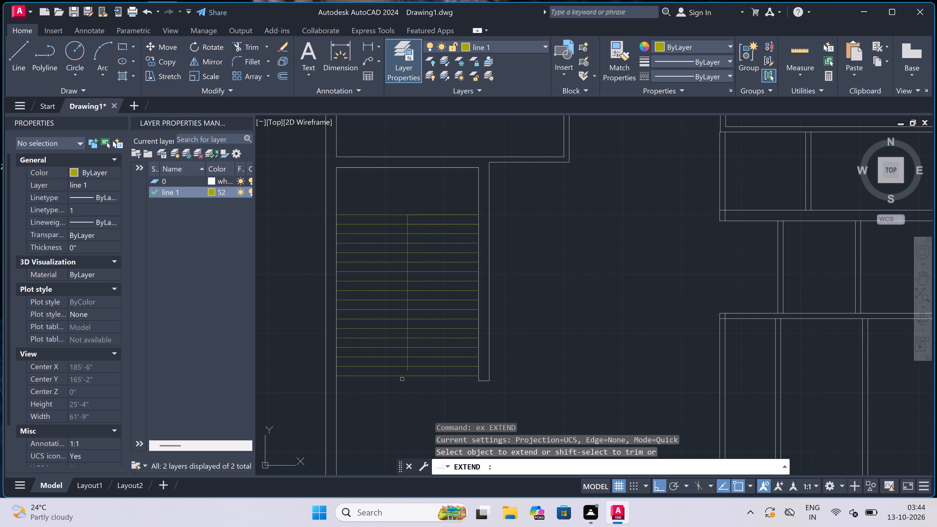
pyautogui.scroll(4, 406, 369)
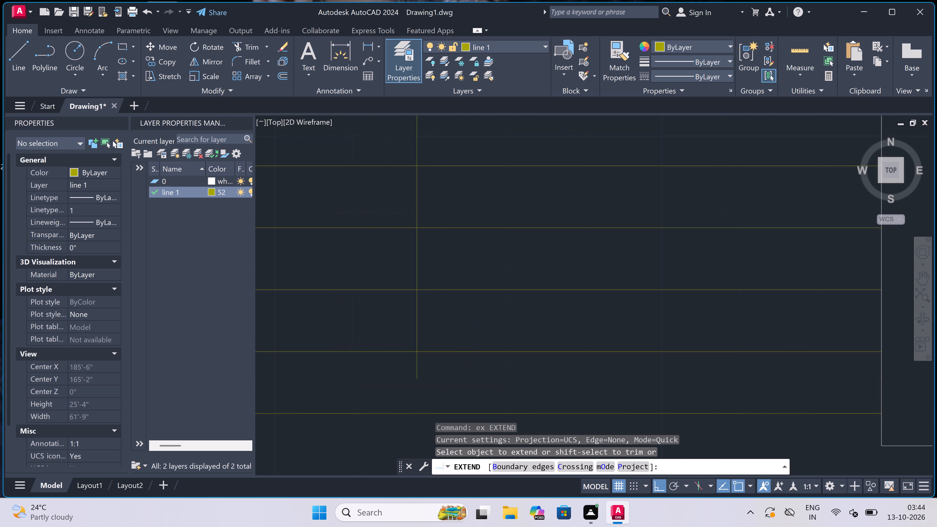
pyautogui.moveTo(406, 369); pyautogui.dragTo(409, 369)
pyautogui.doubleClick(455, 370)
pyautogui.press('Escape')
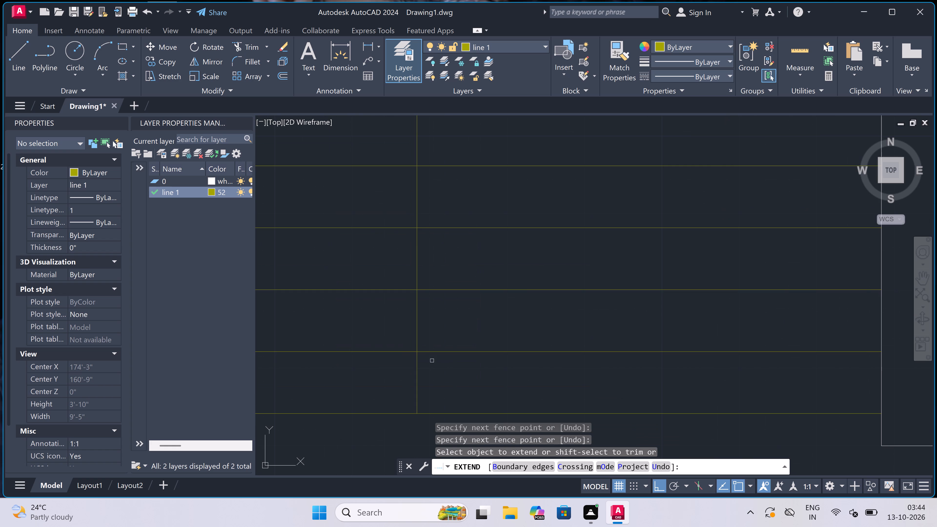
# Draw the stair direction line from below the lowest tread about 14'-9" up the left flight, across the landing and partway down the right flight.
pyautogui.scroll(-6, 423, 338)
pyautogui.scroll(2, 424, 335)
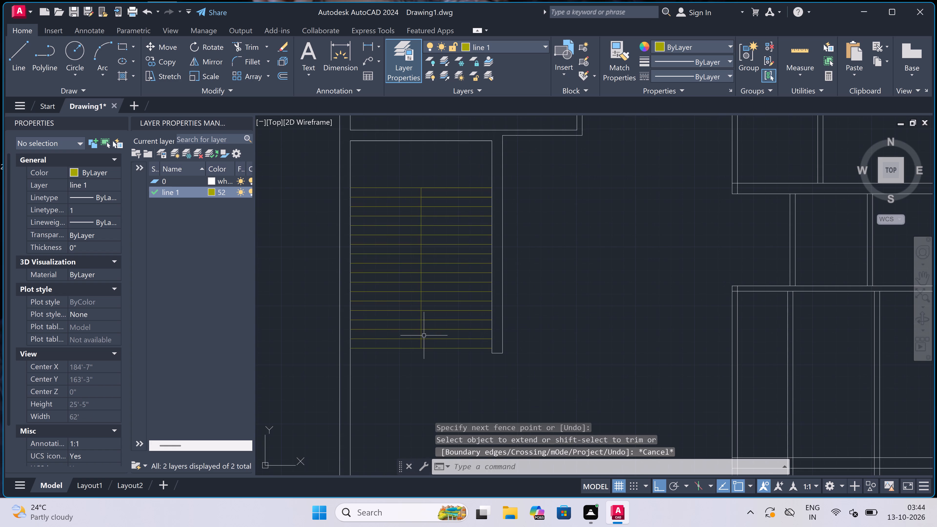
pyautogui.press('l')
pyautogui.press('space')
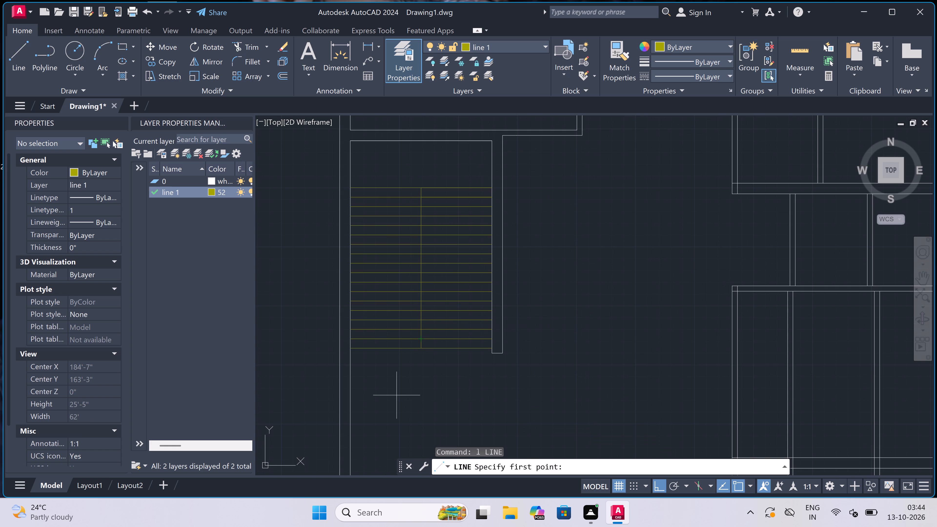
pyautogui.moveTo(390, 366); pyautogui.dragTo(390, 362)
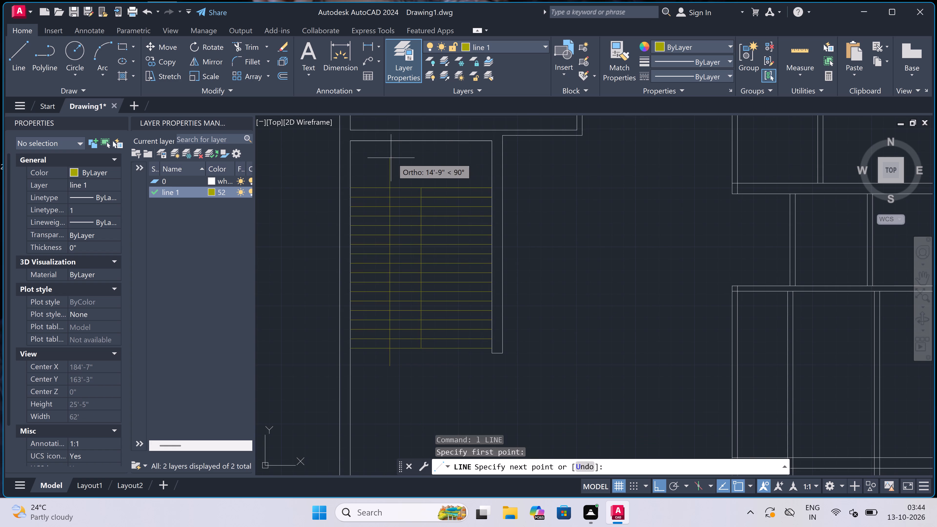
pyautogui.click(391, 158)
pyautogui.click(452, 160)
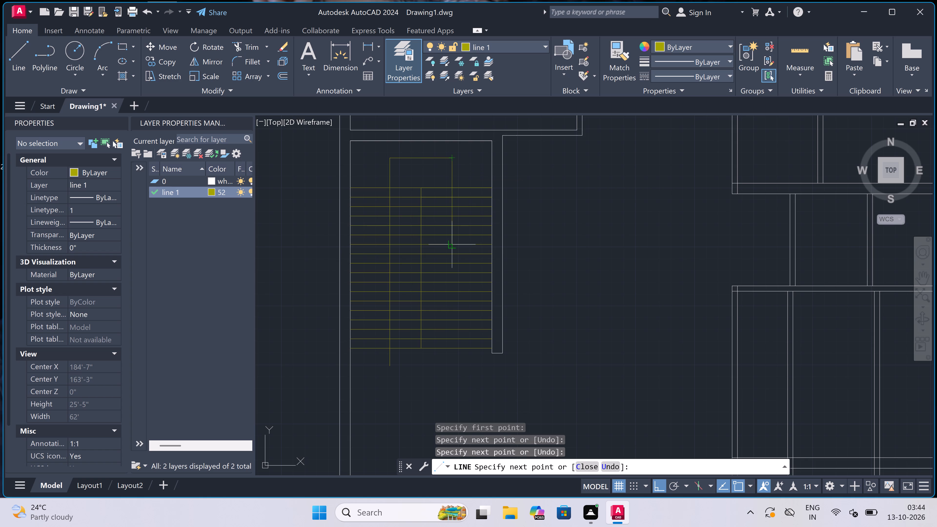
pyautogui.click(450, 241)
pyautogui.press('Escape')
pyautogui.scroll(-4, 386, 225)
pyautogui.scroll(2, 427, 204)
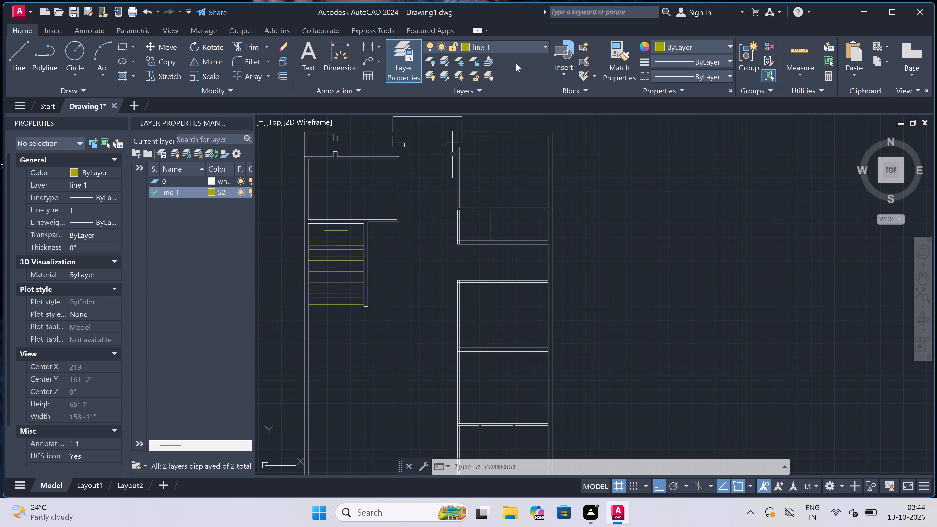
# Make layer 0 the current layer.
pyautogui.doubleClick(521, 47)
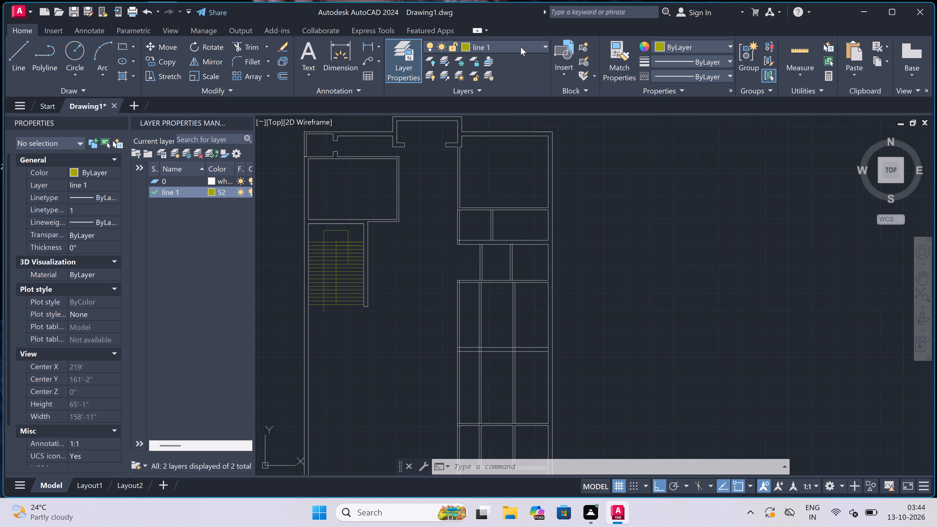
pyautogui.click(521, 47)
pyautogui.click(508, 65)
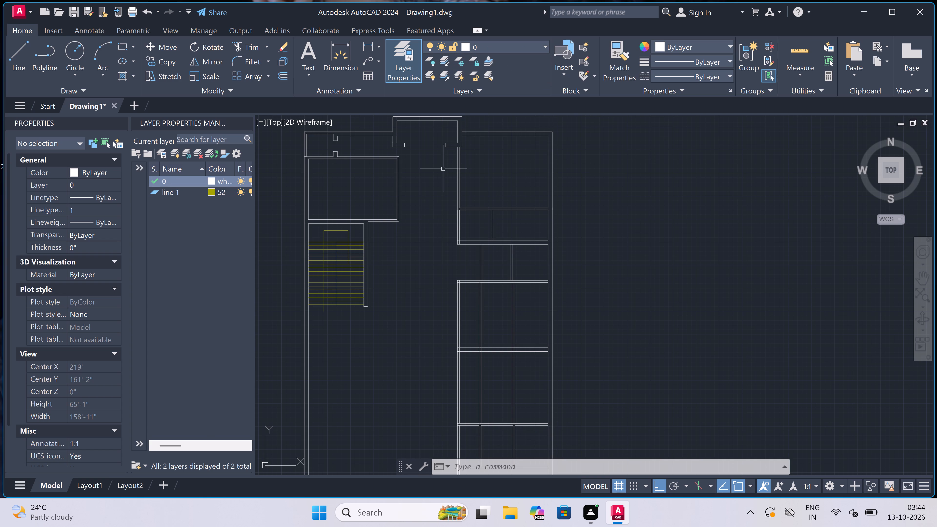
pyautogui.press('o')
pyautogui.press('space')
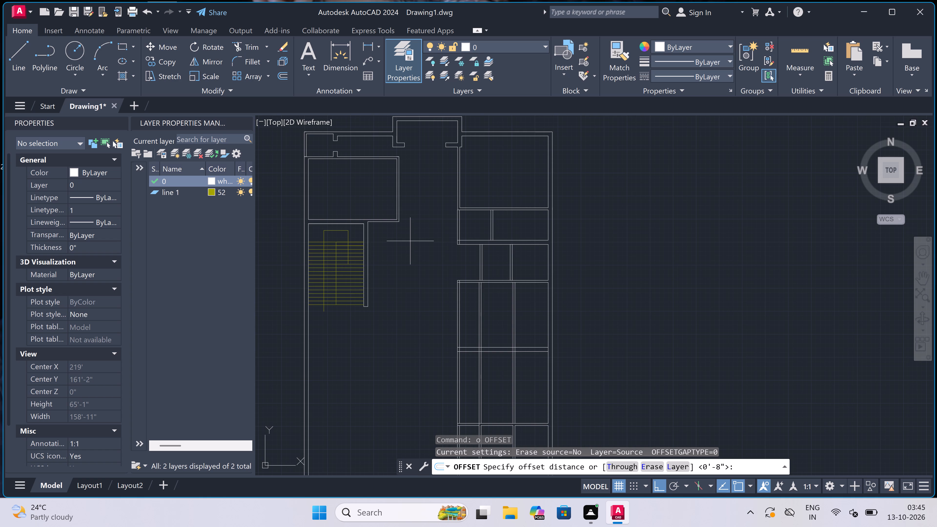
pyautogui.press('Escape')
# Extend the right block's double horizontal wall lines below the staircase level across the open space to the left outer wall.
pyautogui.scroll(-1, 418, 249)
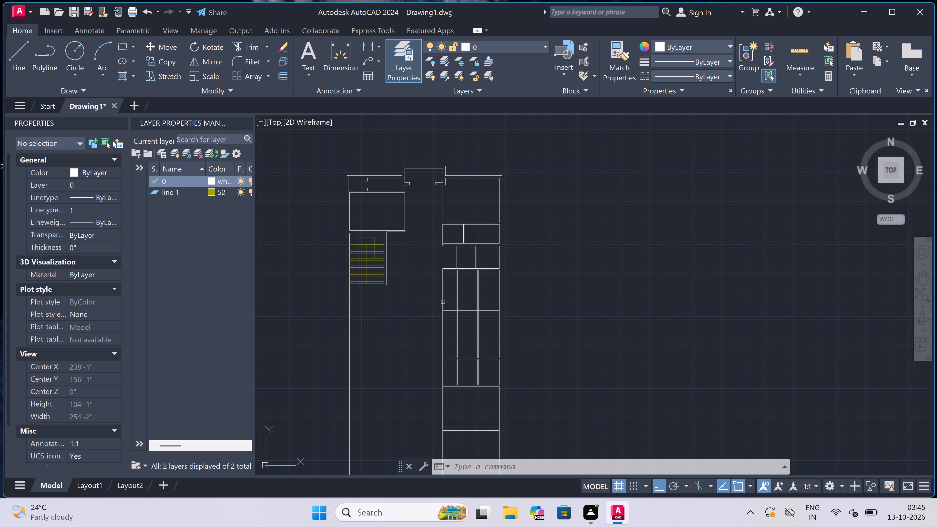
pyautogui.scroll(3, 448, 316)
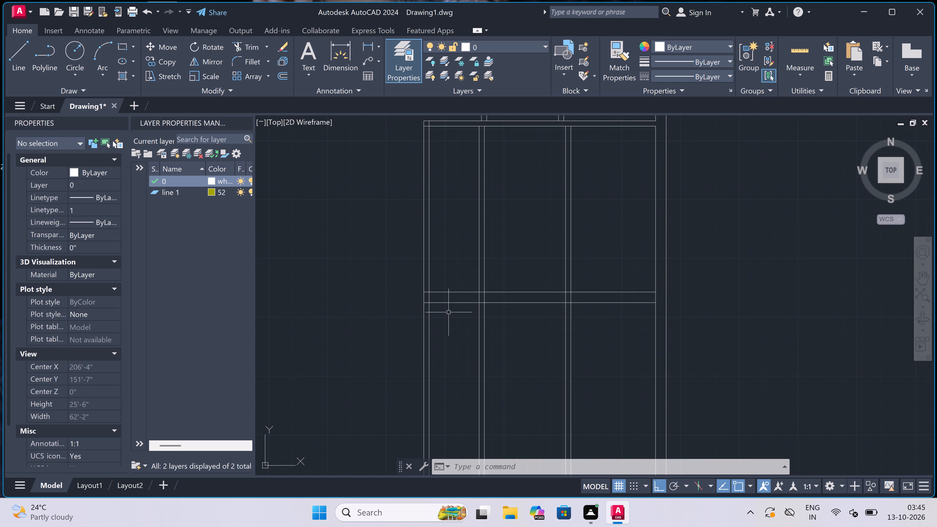
pyautogui.write('ex')
pyautogui.press('space')
pyautogui.moveTo(463, 273); pyautogui.dragTo(463, 277)
pyautogui.click(464, 335)
pyautogui.scroll(-4, 457, 279)
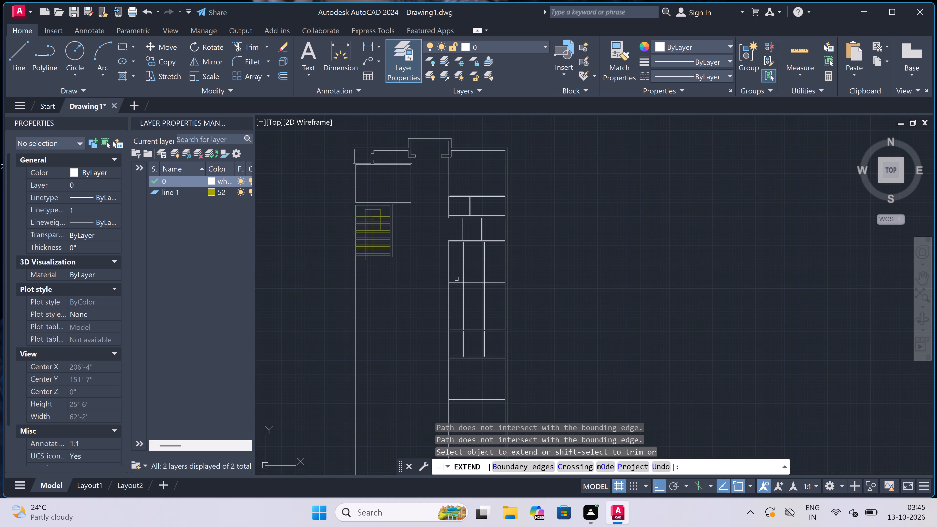
pyautogui.click(457, 279)
pyautogui.click(457, 313)
pyautogui.scroll(1, 419, 298)
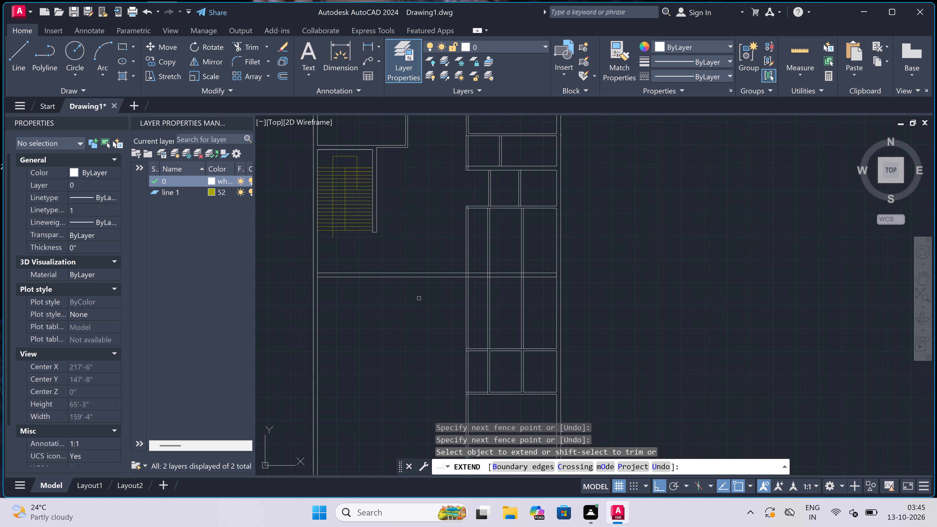
pyautogui.press('Escape')
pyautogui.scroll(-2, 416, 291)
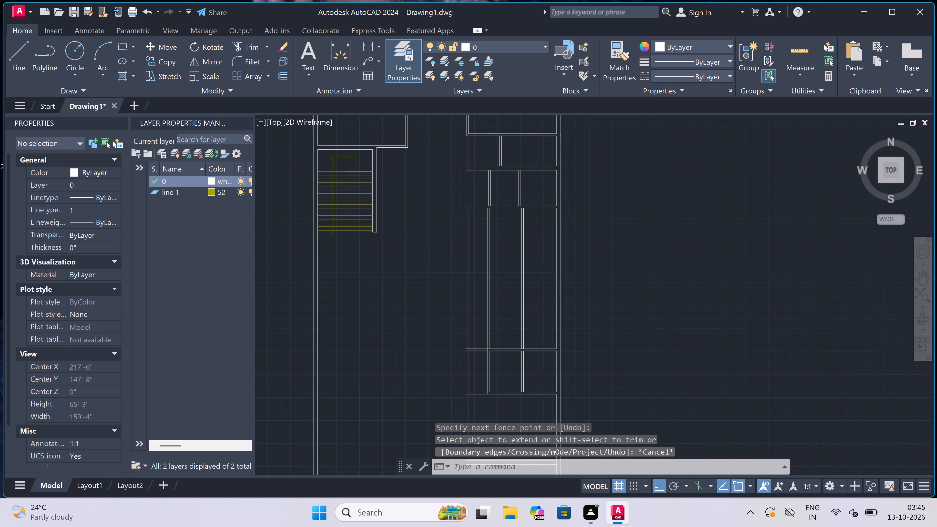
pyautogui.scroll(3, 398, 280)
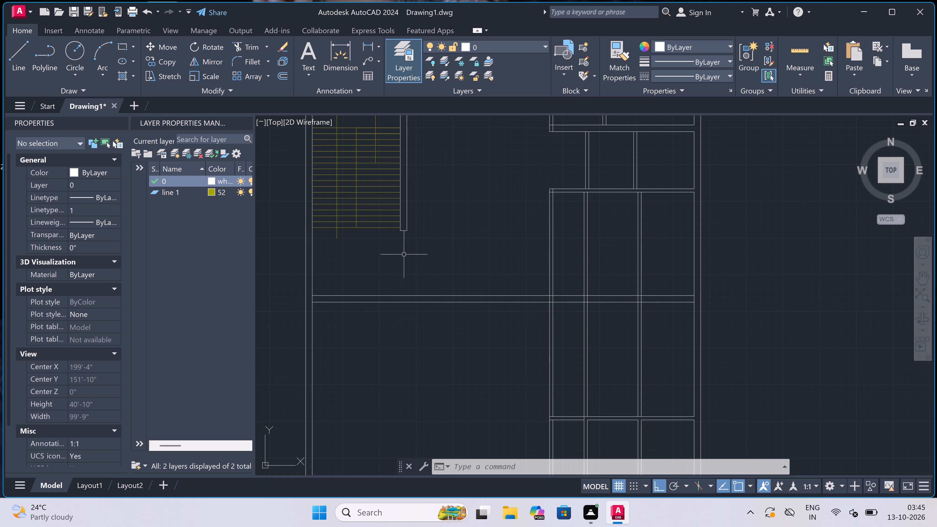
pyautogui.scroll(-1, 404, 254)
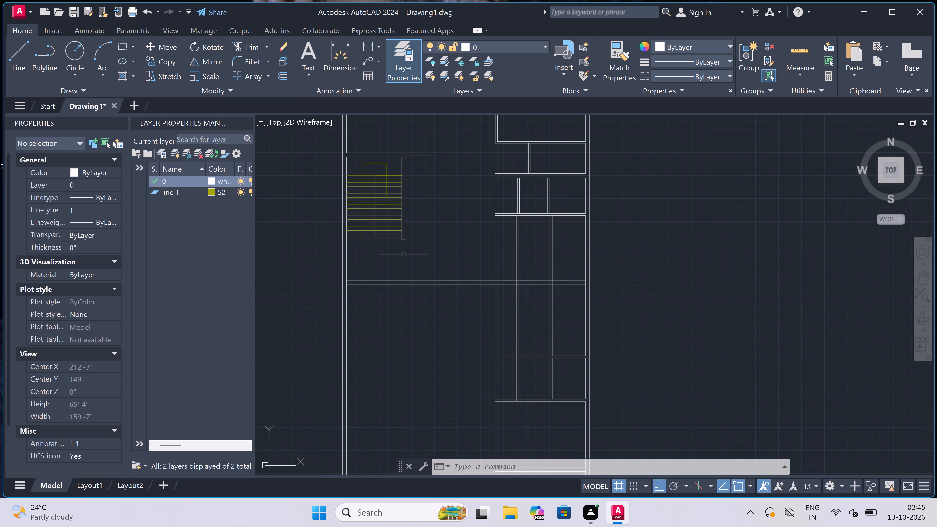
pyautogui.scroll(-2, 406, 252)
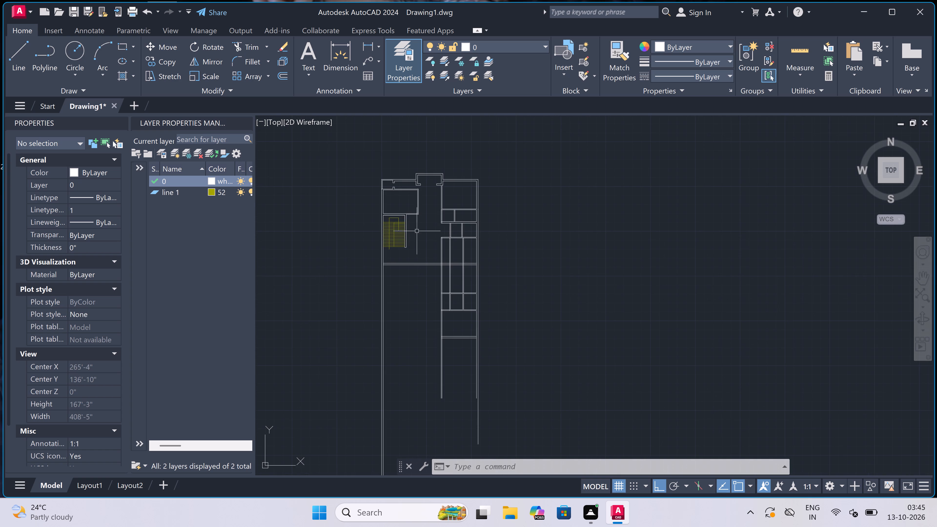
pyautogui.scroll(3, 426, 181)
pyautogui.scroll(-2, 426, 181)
# Draw a short horizontal line from the left edge's midpoint across each of the two wall stubs at the opening above the top-left room.
pyautogui.scroll(2, 397, 171)
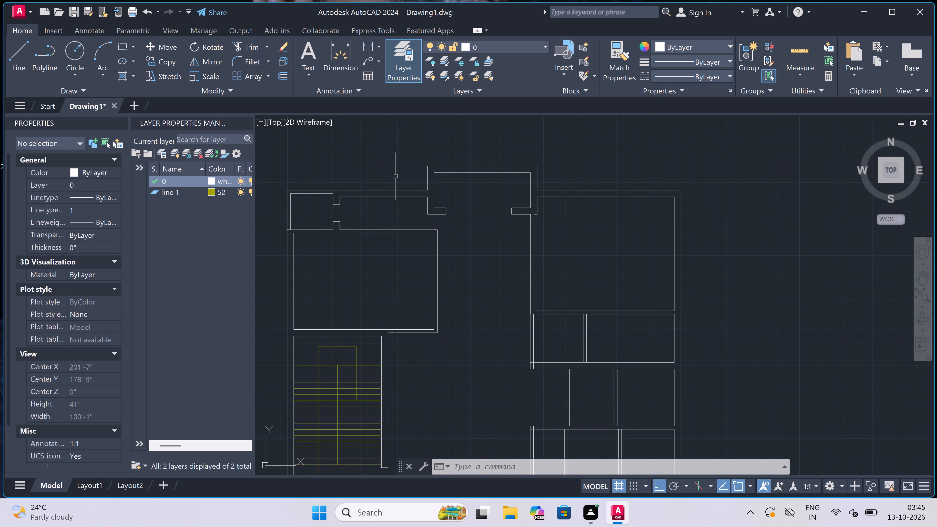
pyautogui.scroll(1, 383, 176)
pyautogui.scroll(-1, 355, 200)
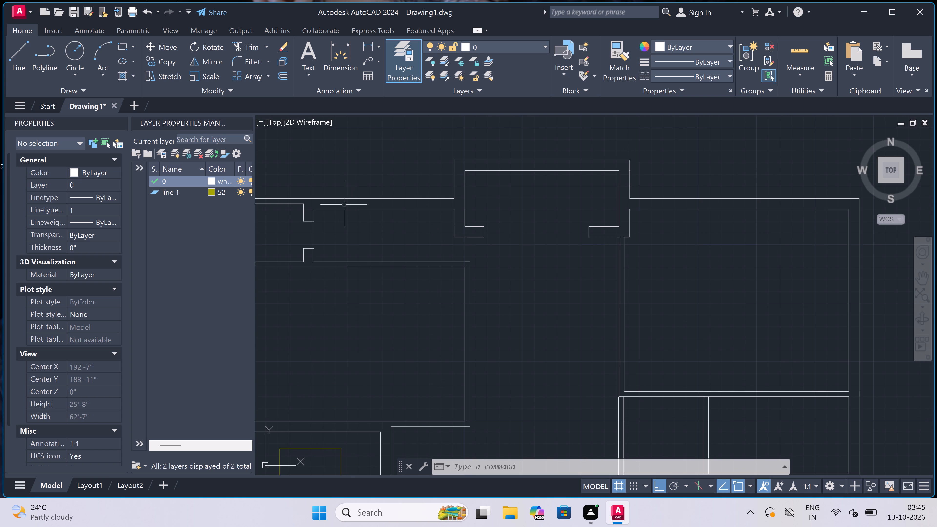
pyautogui.scroll(-2, 355, 200)
pyautogui.scroll(3, 333, 213)
pyautogui.scroll(2, 361, 177)
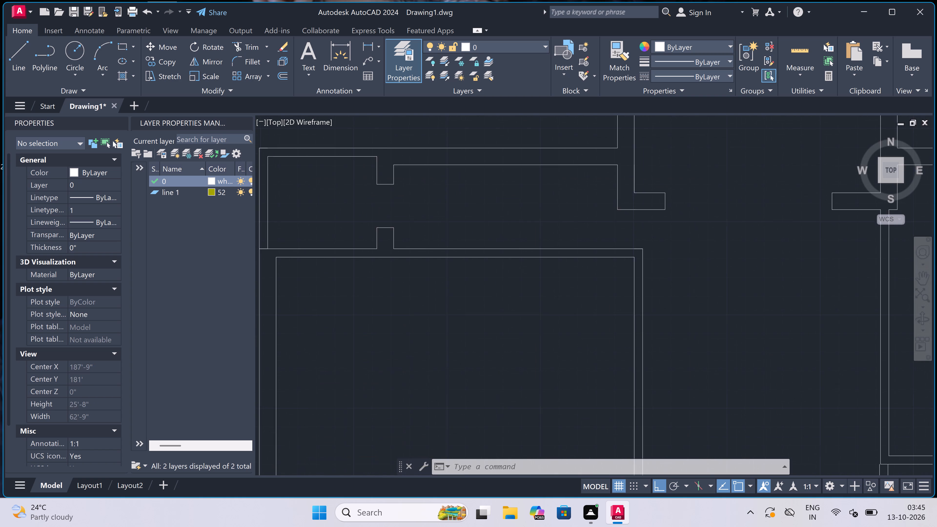
pyautogui.press('l')
pyautogui.press('space')
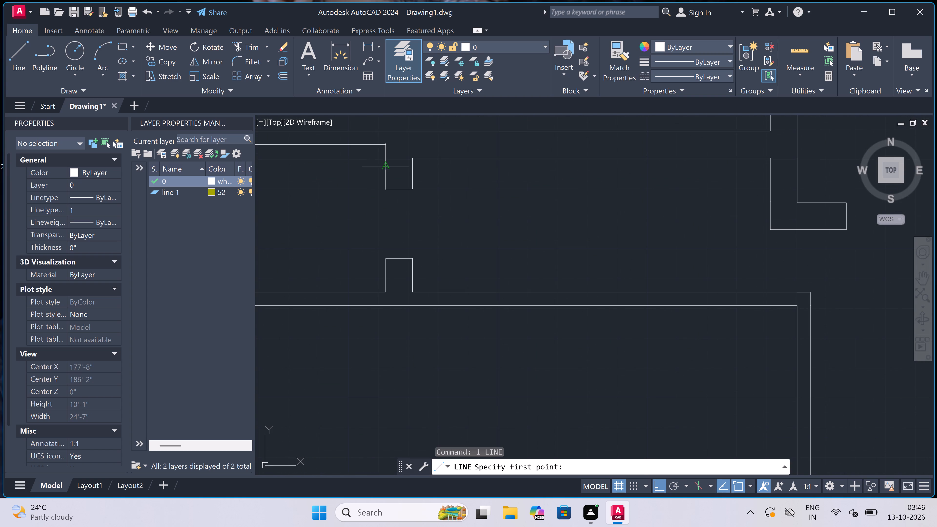
pyautogui.click(386, 167)
pyautogui.click(410, 167)
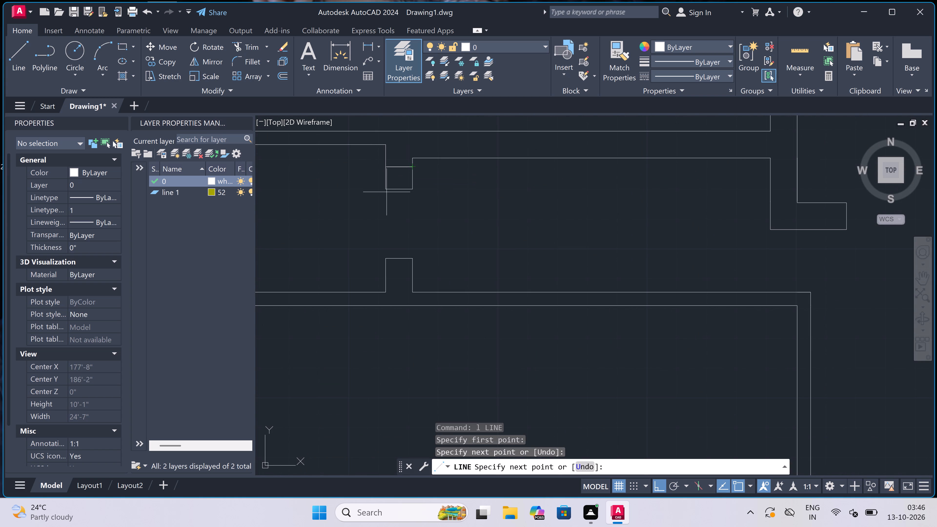
pyautogui.press('Escape')
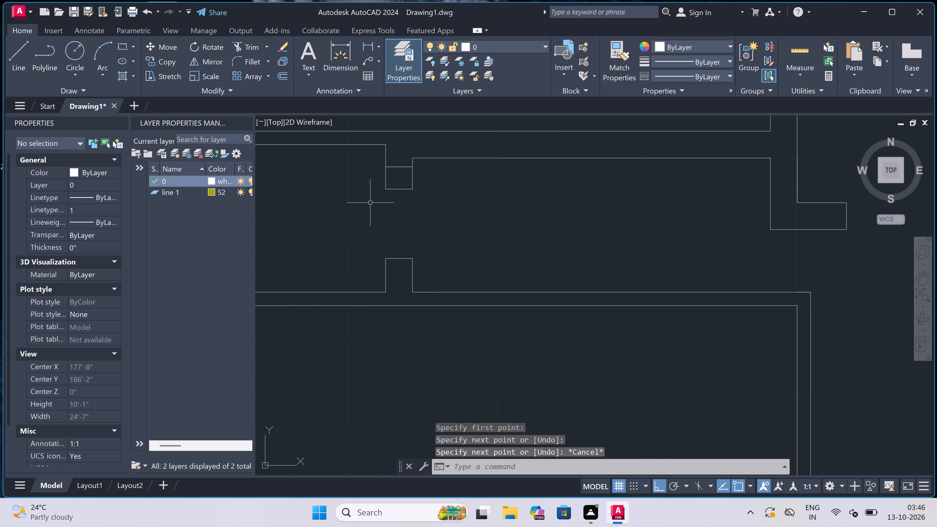
pyautogui.press('space')
pyautogui.click(389, 277)
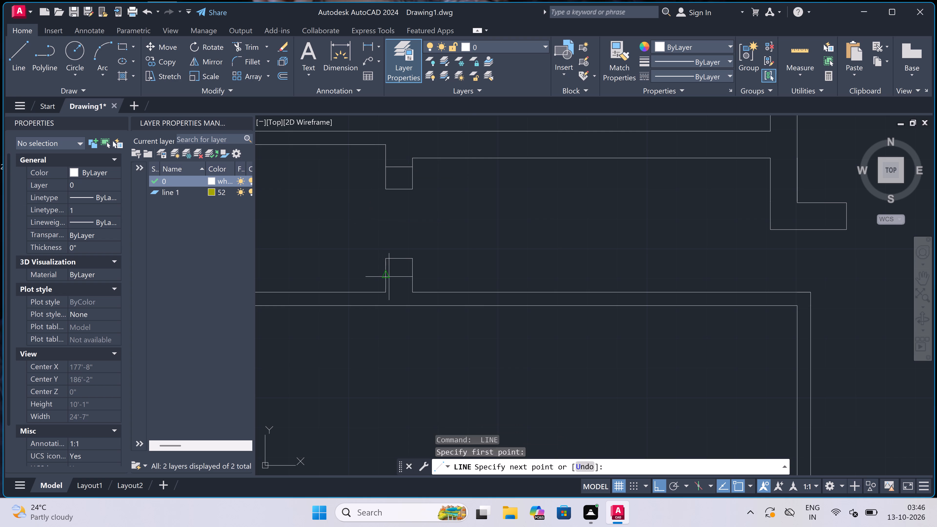
pyautogui.click(410, 276)
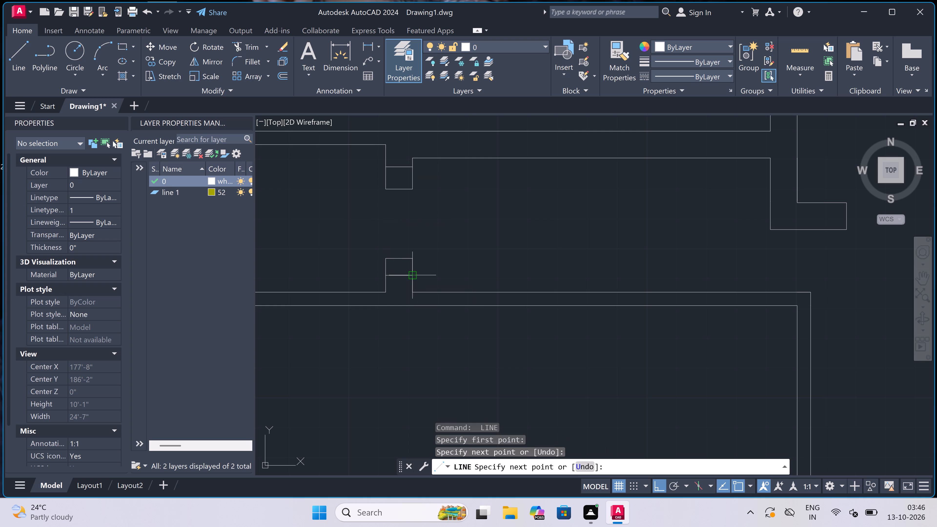
pyautogui.press('Escape')
# Trim the ends of both wall stubs back to the new short lines to widen the opening between them.
pyautogui.write('tr')
pyautogui.press('space')
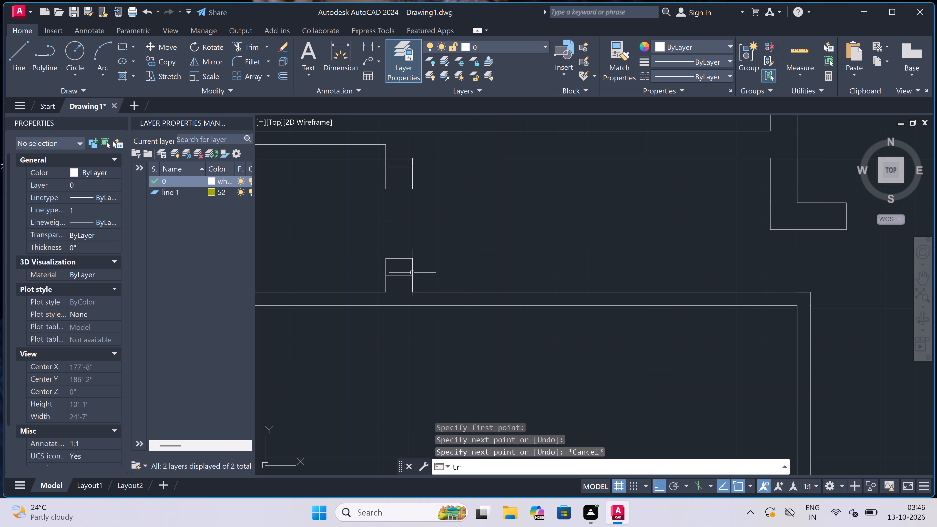
pyautogui.click(414, 268)
pyautogui.click(376, 268)
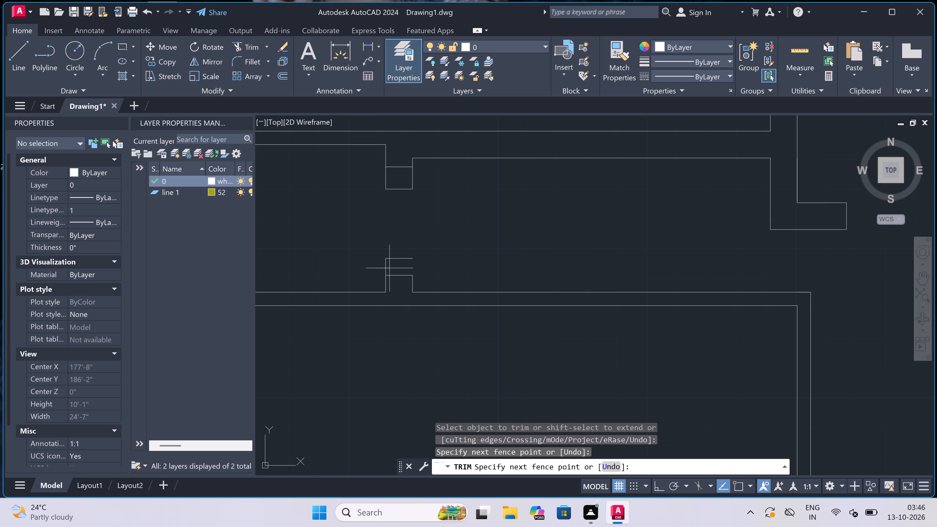
pyautogui.doubleClick(396, 266)
pyautogui.click(396, 266)
pyautogui.click(397, 185)
pyautogui.click(384, 181)
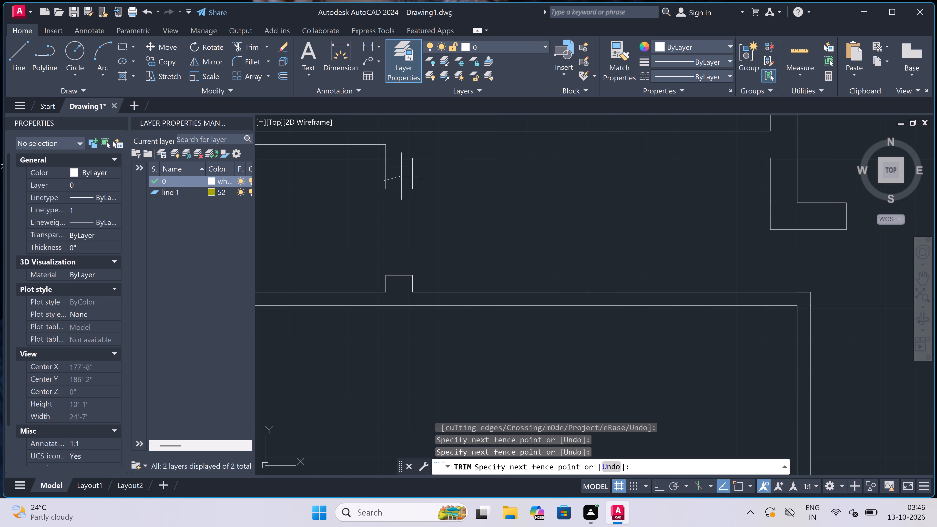
pyautogui.click(427, 176)
pyautogui.press('Escape')
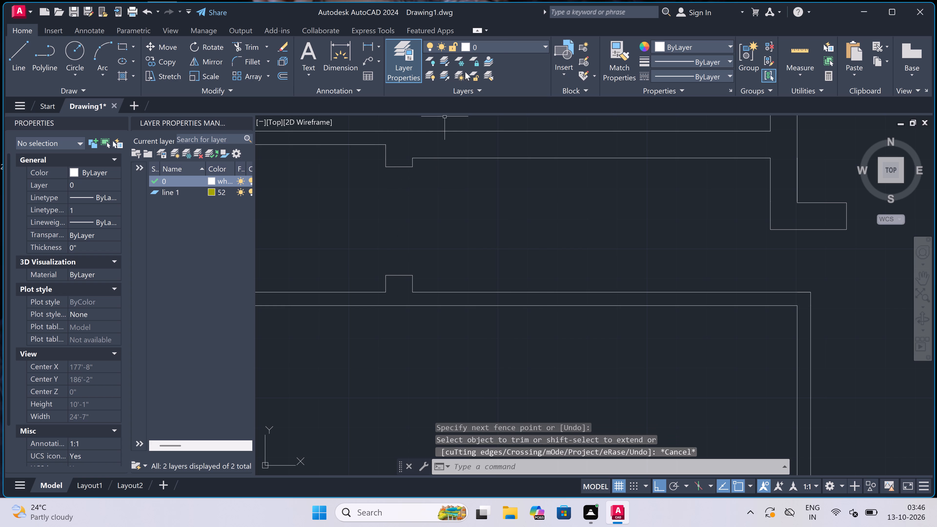
# Create a new layer named line2 and assign it colour 31.
pyautogui.rightClick(168, 235)
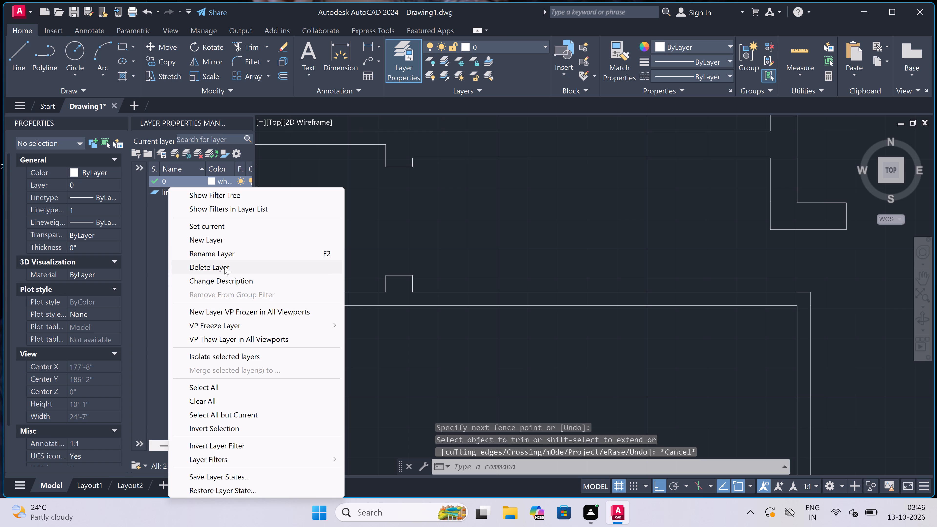
pyautogui.click(226, 239)
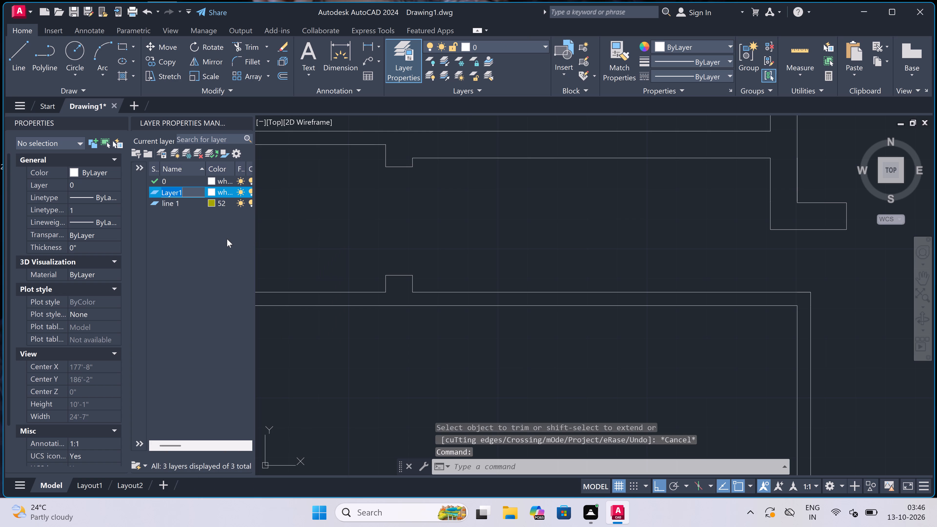
pyautogui.press('BackSpace')
pyautogui.write('line2')
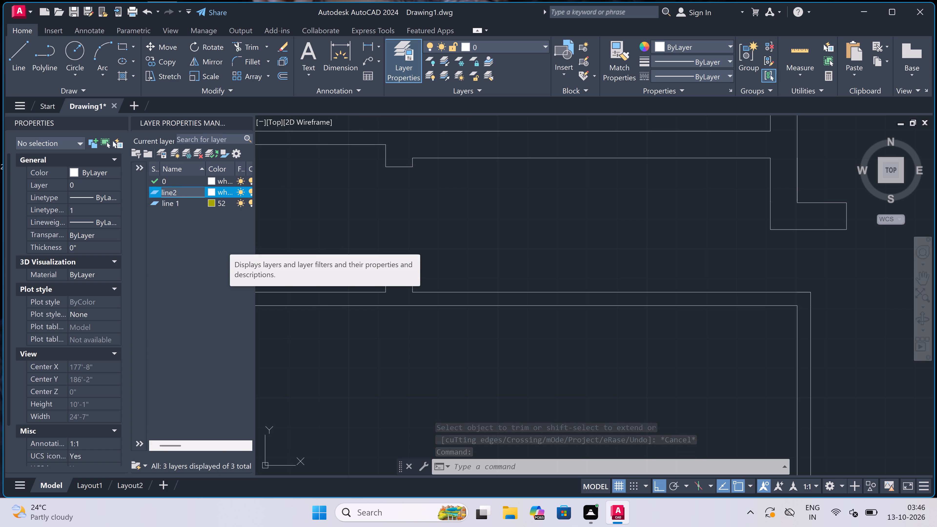
pyautogui.click(214, 189)
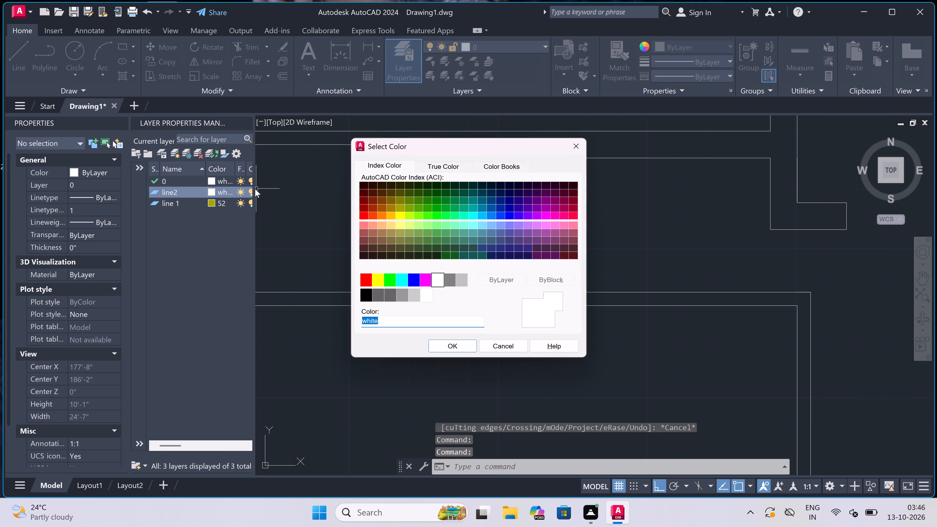
pyautogui.click(382, 224)
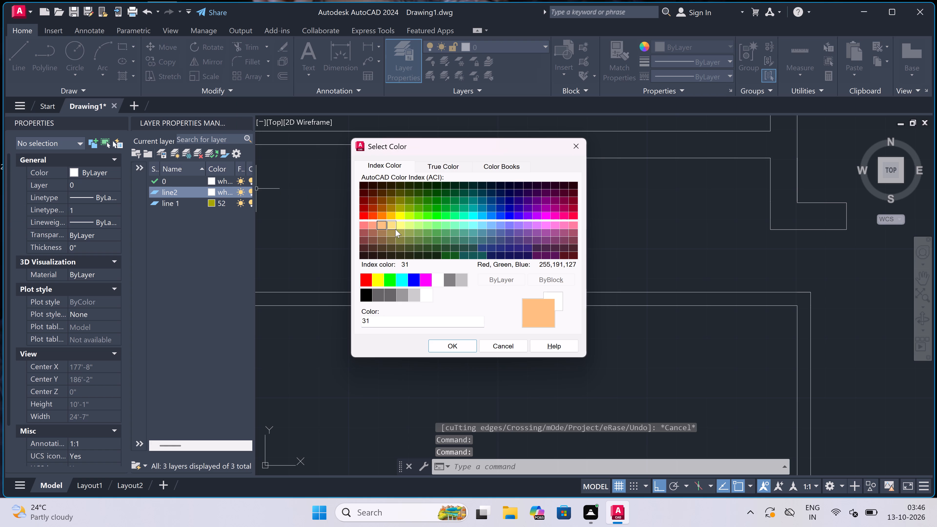
pyautogui.click(454, 342)
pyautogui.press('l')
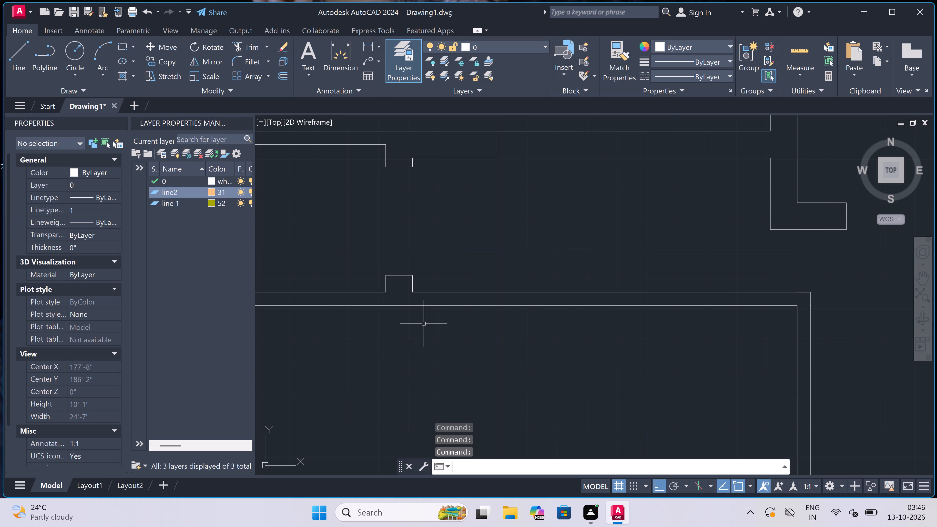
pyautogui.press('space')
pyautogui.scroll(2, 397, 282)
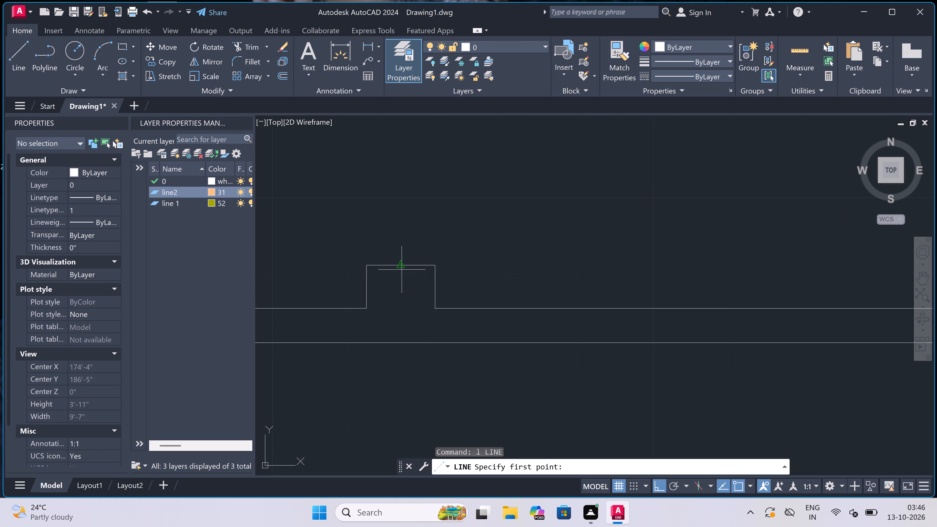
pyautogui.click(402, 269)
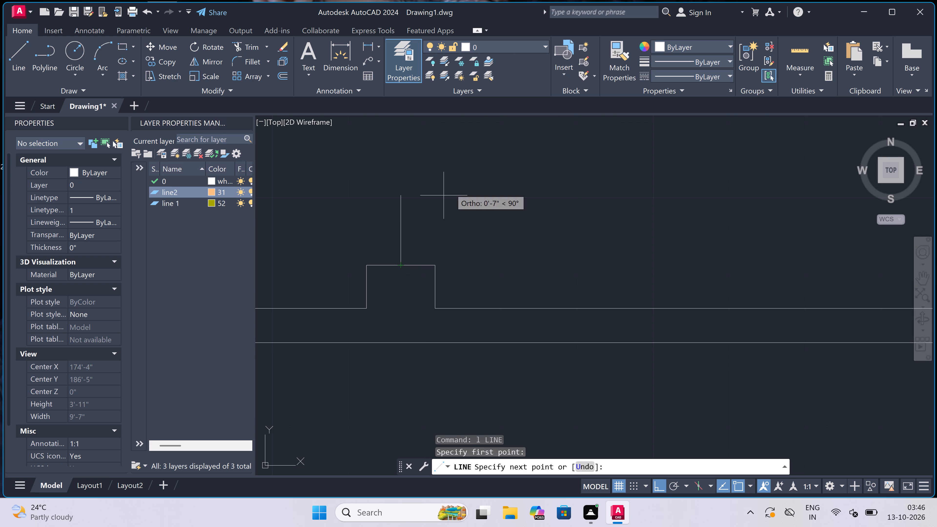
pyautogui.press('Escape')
# On layer line2, draw a line from the lower wall stub's top-edge midpoint, 2" up and 2' to the left.
pyautogui.click(506, 45)
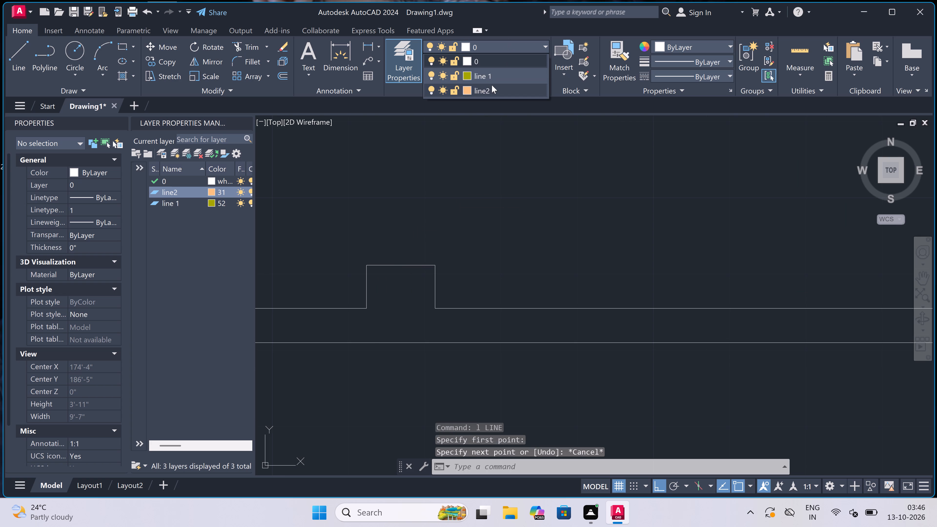
pyautogui.click(492, 85)
pyautogui.press('l')
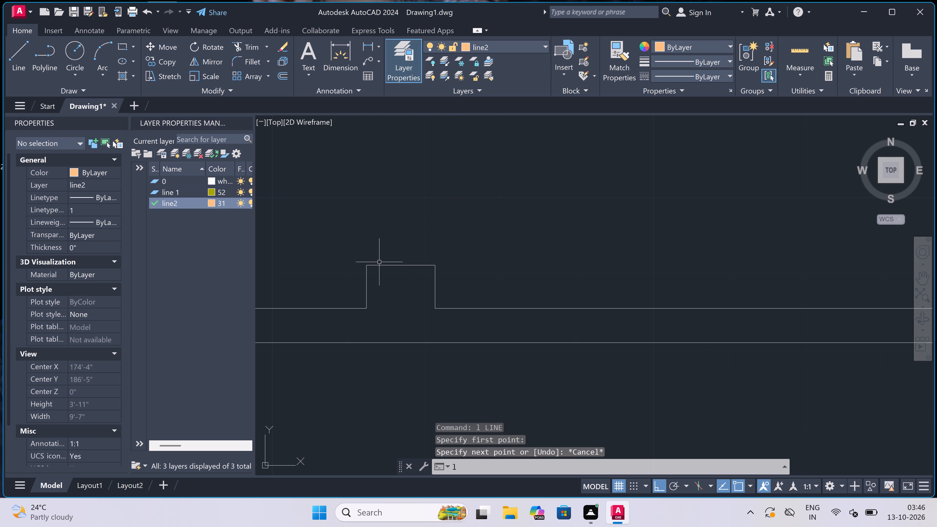
pyautogui.press('space')
pyautogui.click(396, 262)
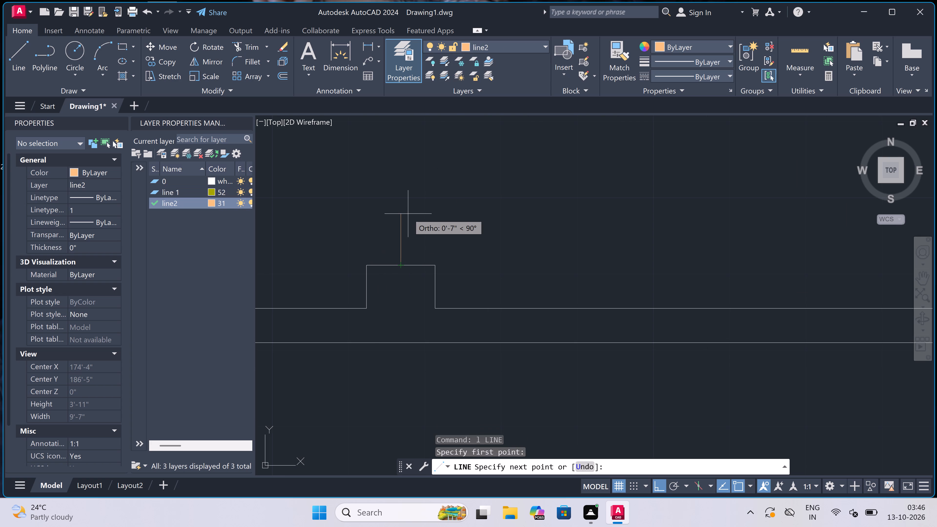
pyautogui.write('2"')
pyautogui.press('space')
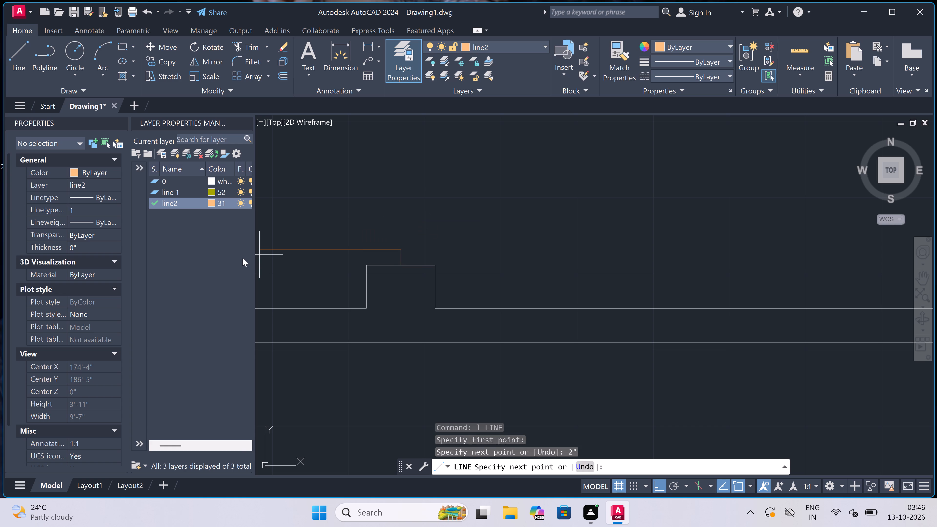
pyautogui.write("2'")
pyautogui.press('space')
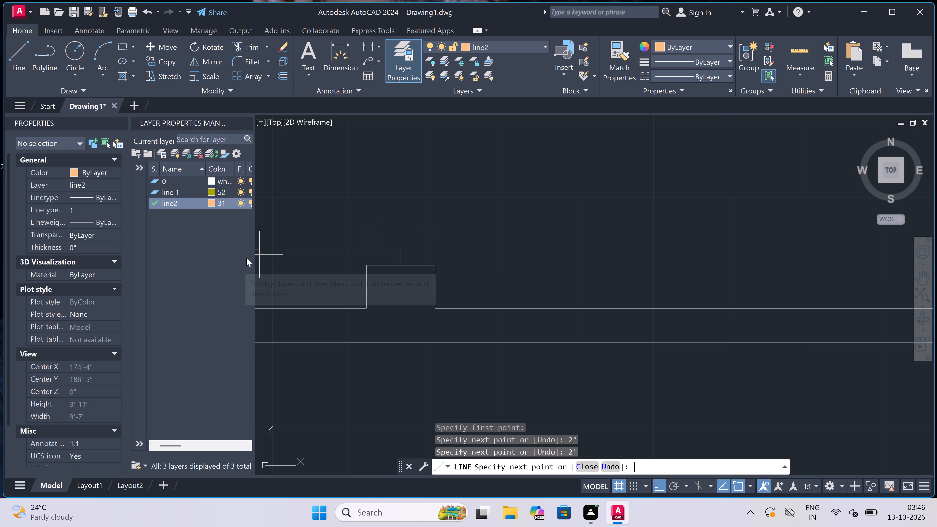
pyautogui.scroll(-3, 692, 174)
pyautogui.scroll(2, 657, 172)
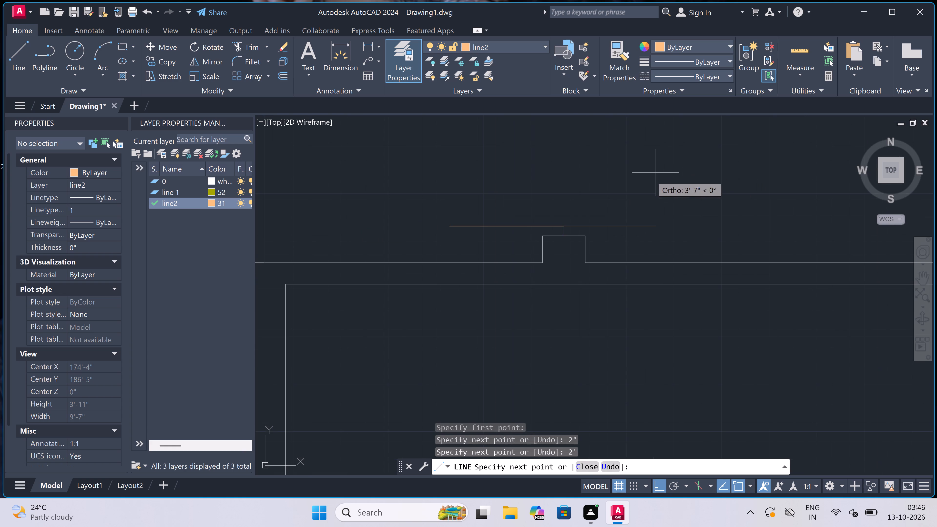
pyautogui.press('Escape')
pyautogui.scroll(-3, 519, 278)
pyautogui.scroll(2, 539, 238)
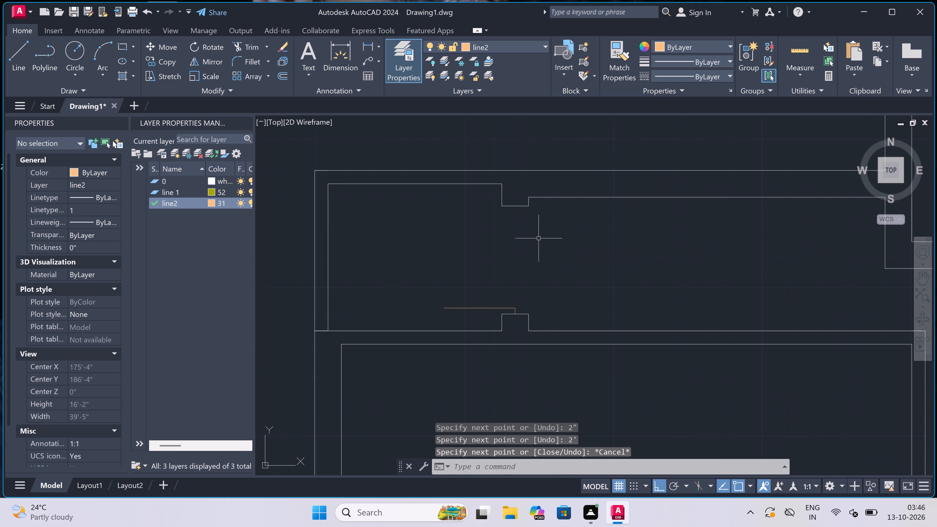
pyautogui.scroll(2, 515, 220)
pyautogui.scroll(-1, 509, 219)
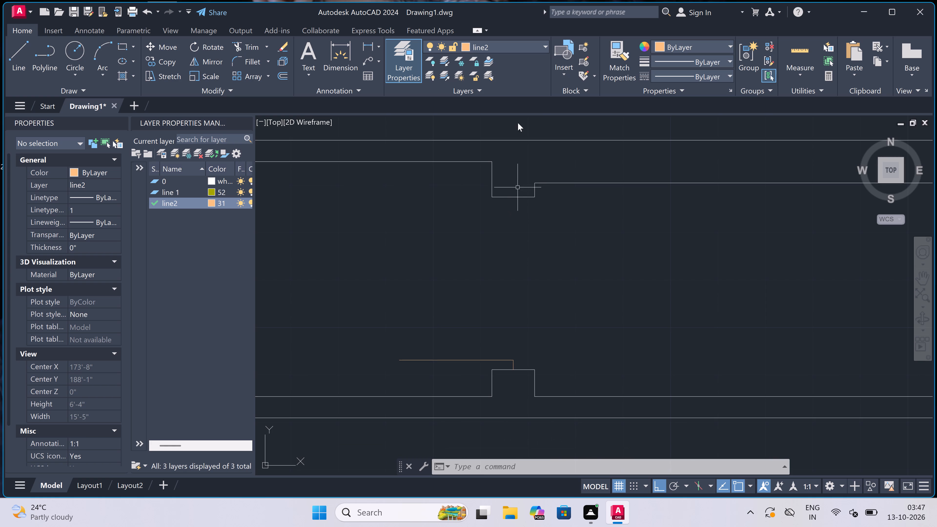
# On layer 0, extend the upper wall stub downward with a line down its left side, 9" across, and back up to its right corner.
pyautogui.click(525, 49)
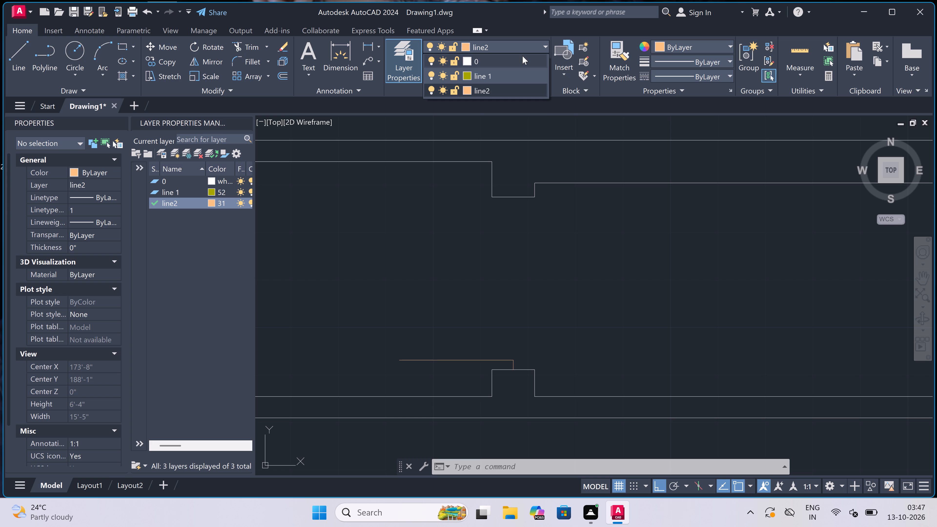
pyautogui.click(522, 56)
pyautogui.press('l')
pyautogui.press('space')
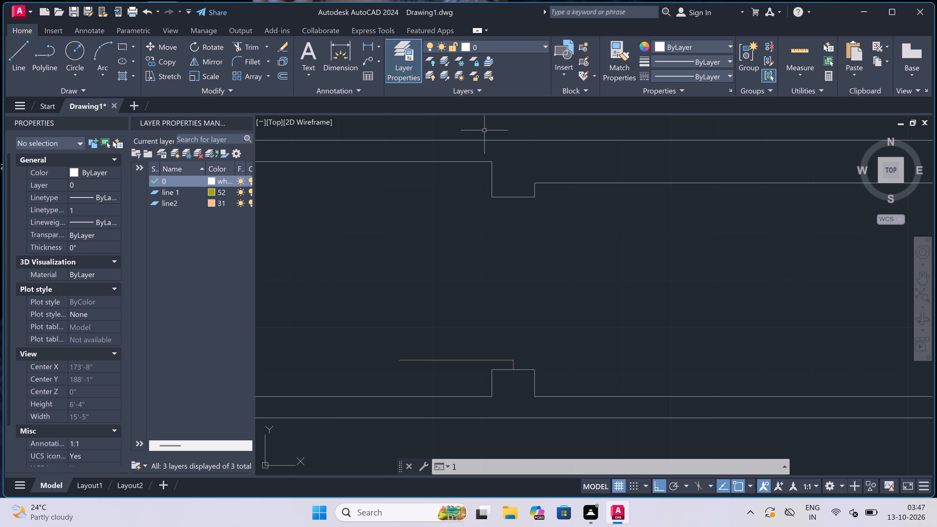
pyautogui.click(489, 196)
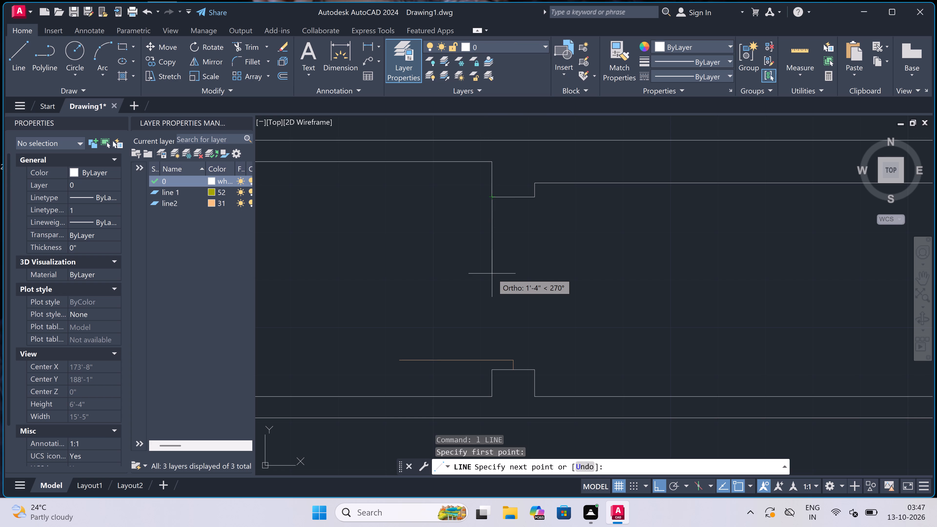
pyautogui.click(493, 262)
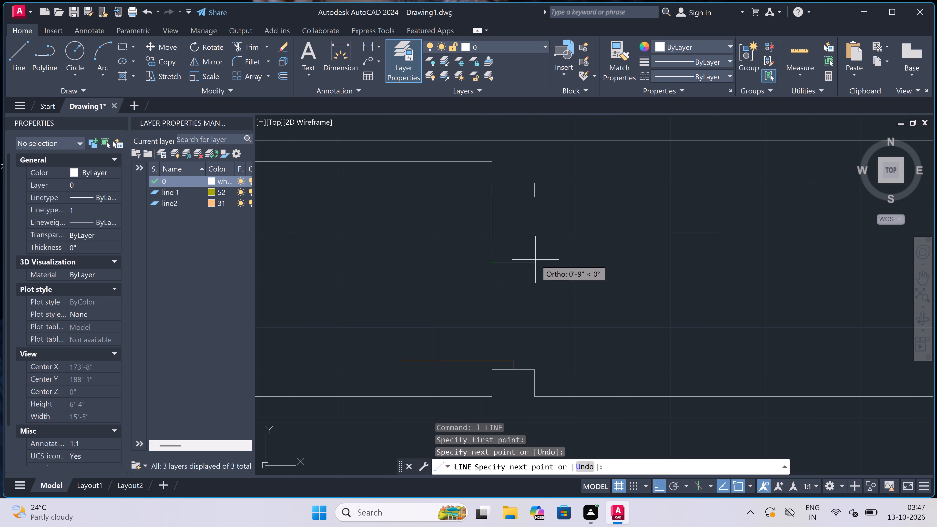
pyautogui.press('9')
pyautogui.hotkey('shift', '"')
pyautogui.press('space')
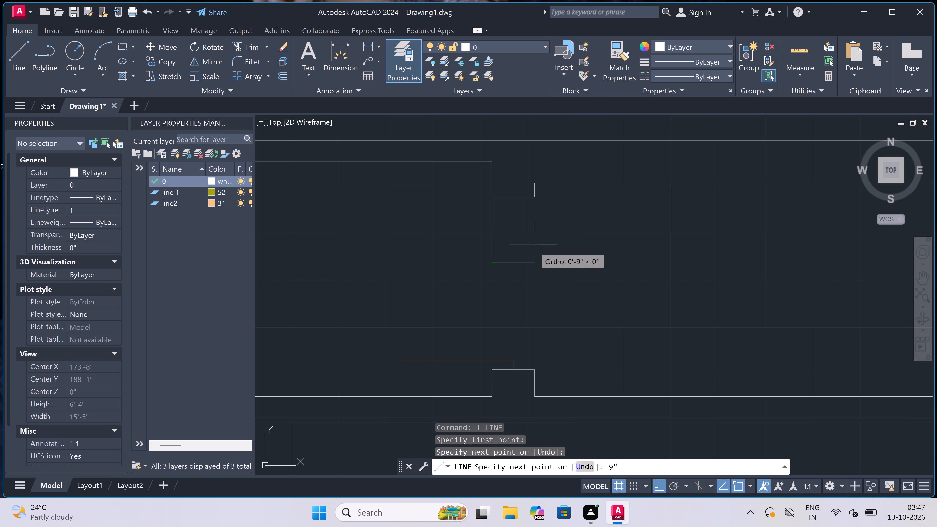
pyautogui.click(532, 197)
pyautogui.press('Escape')
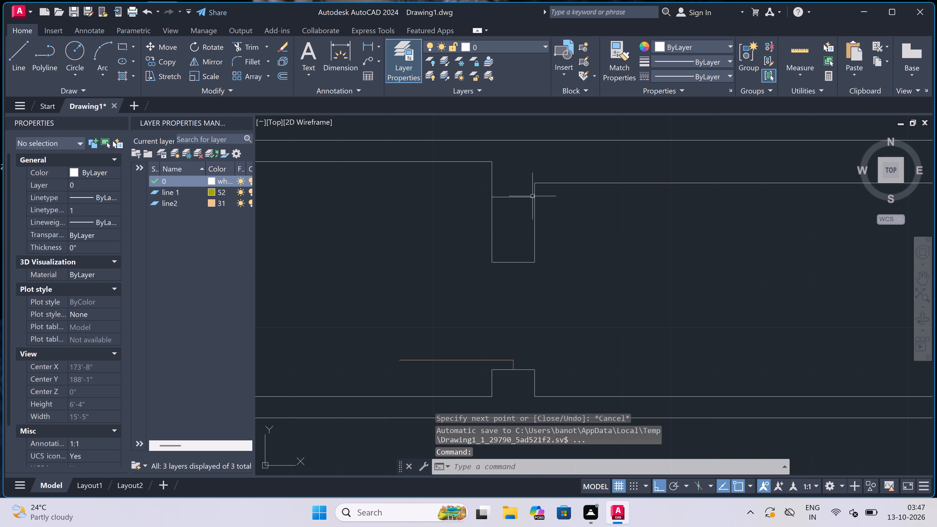
# Trim away the old end line inside the extended upper wall stub.
pyautogui.press('t')
pyautogui.press('r')
pyautogui.press('space')
pyautogui.moveTo(520, 179); pyautogui.dragTo(520, 181)
pyautogui.click(521, 242)
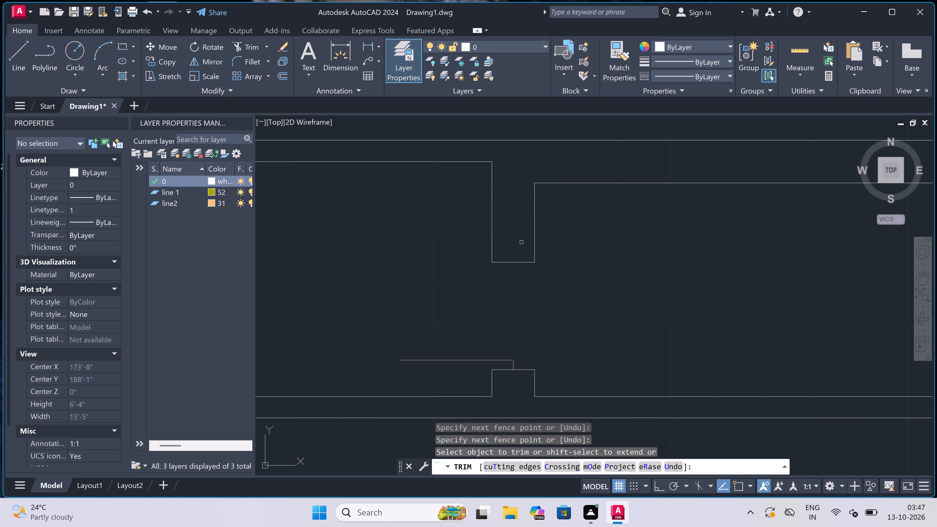
pyautogui.press('Escape')
# Draw a horizontal line across the extended upper wall stub, slightly above its lower end.
pyautogui.scroll(-3, 519, 228)
pyautogui.scroll(3, 518, 242)
pyautogui.press('space')
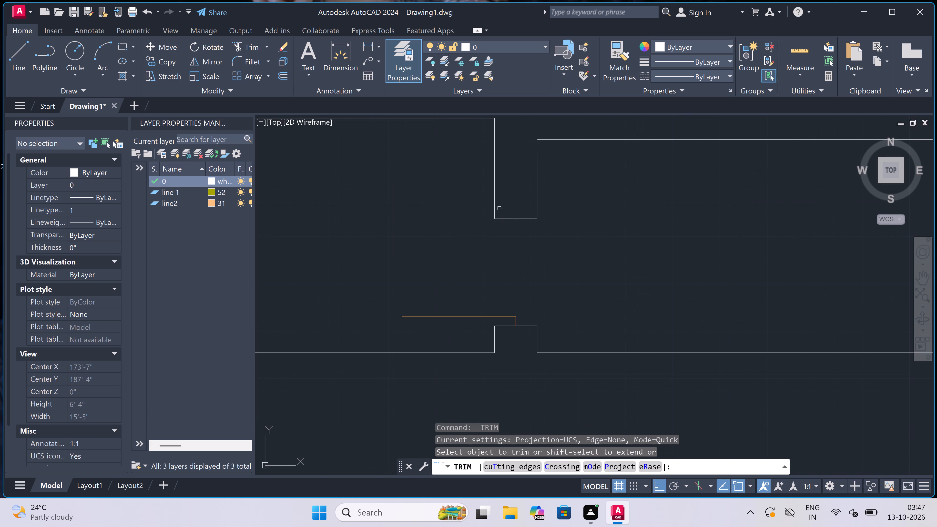
pyautogui.press('Escape')
pyautogui.press('l')
pyautogui.press('space')
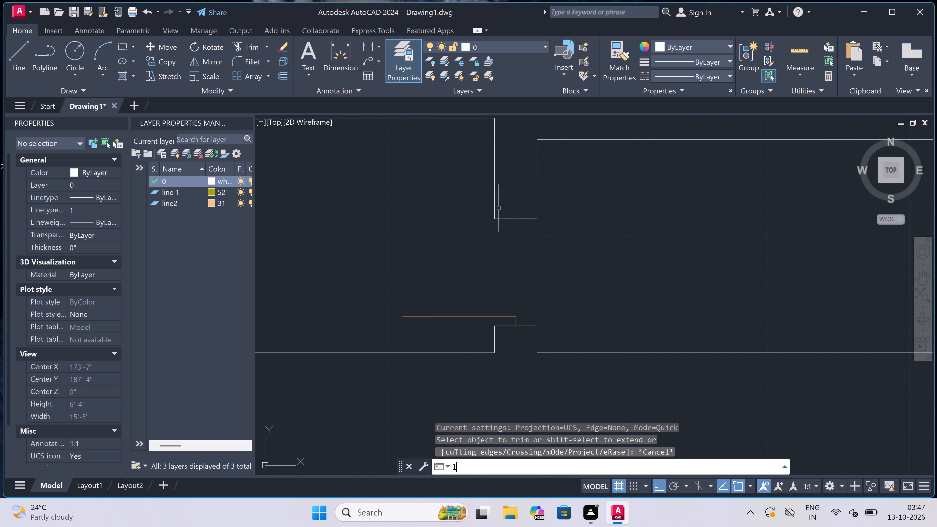
pyautogui.click(496, 205)
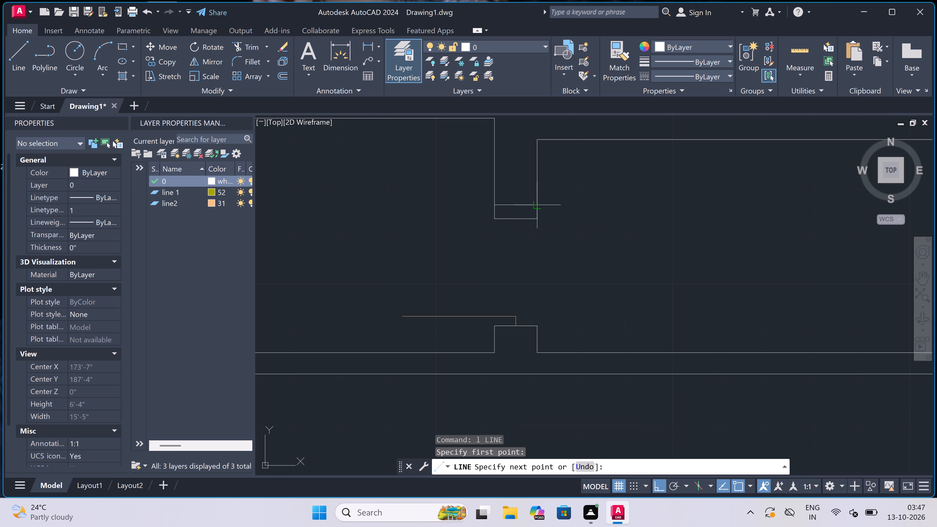
pyautogui.click(538, 207)
pyautogui.press('Escape')
# Trim the upper wall stub back to the new cross line and remove the leftover bottom edge.
pyautogui.write('tr')
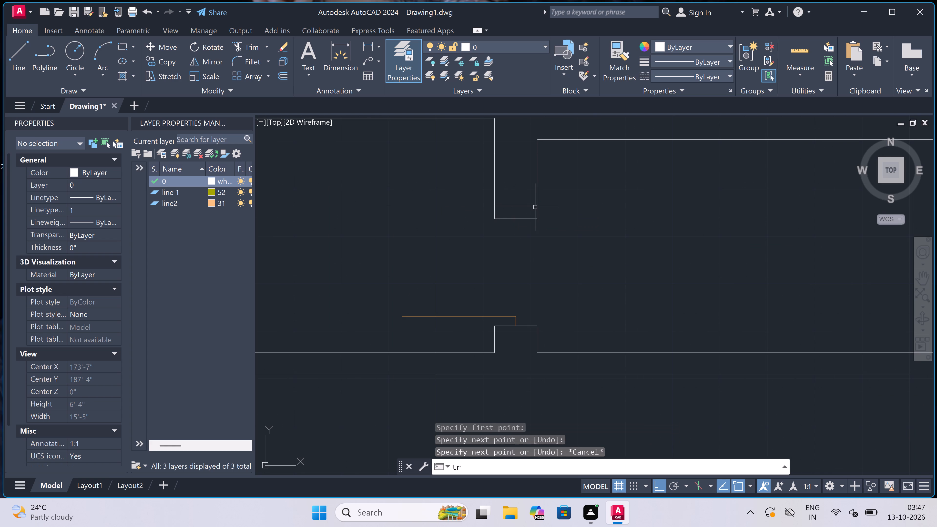
pyautogui.press('space')
pyautogui.click(547, 215)
pyautogui.click(485, 214)
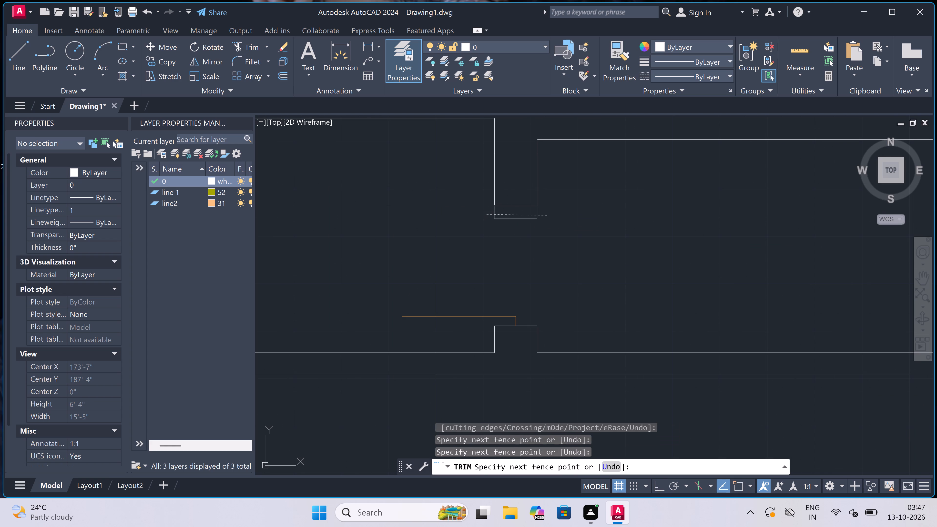
pyautogui.click(509, 217)
pyautogui.press('Escape')
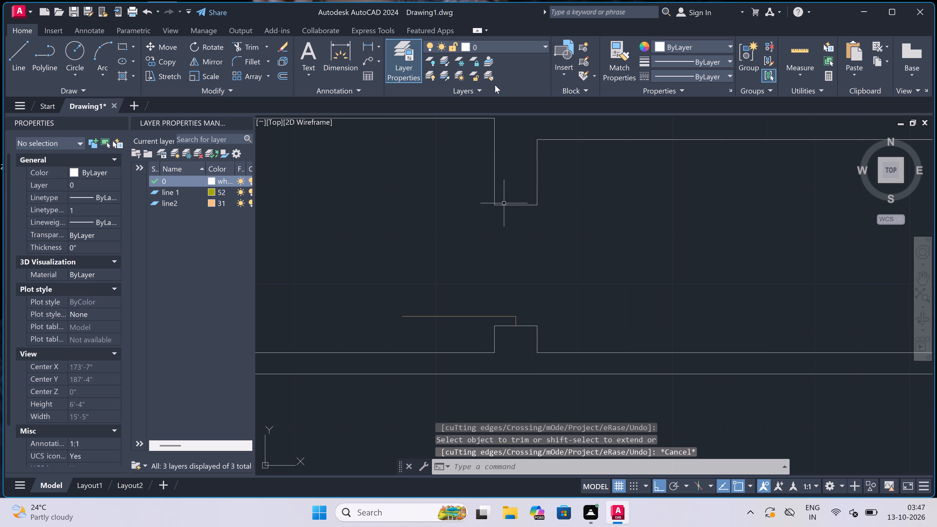
# On layer line2, draw a 2" line straight down from the midpoint of the upper wall stub's bottom edge.
pyautogui.click(501, 47)
pyautogui.click(476, 93)
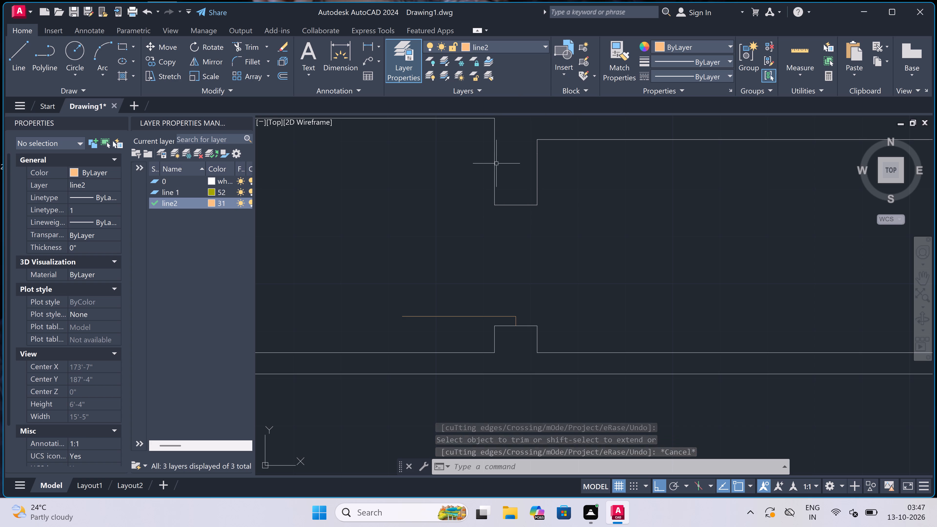
pyautogui.press('l')
pyautogui.press('space')
pyautogui.moveTo(519, 202); pyautogui.dragTo(520, 210)
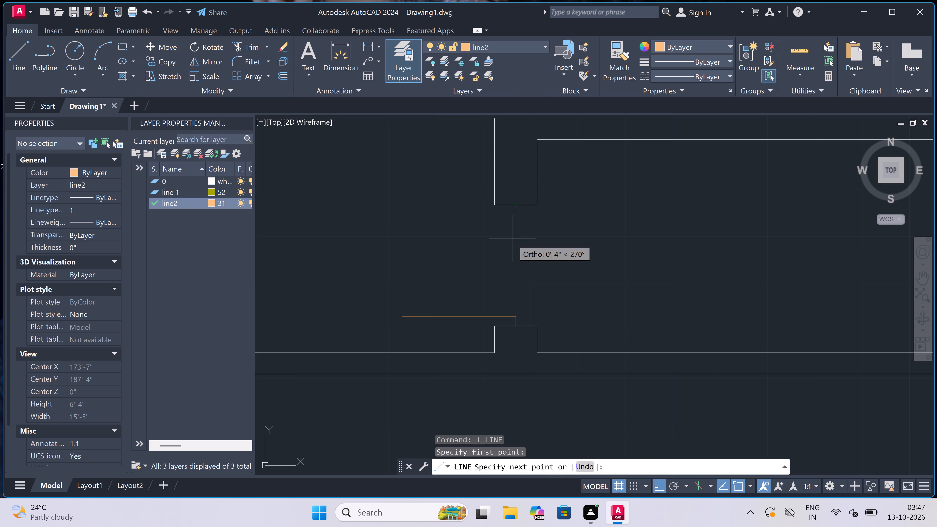
pyautogui.write('2"')
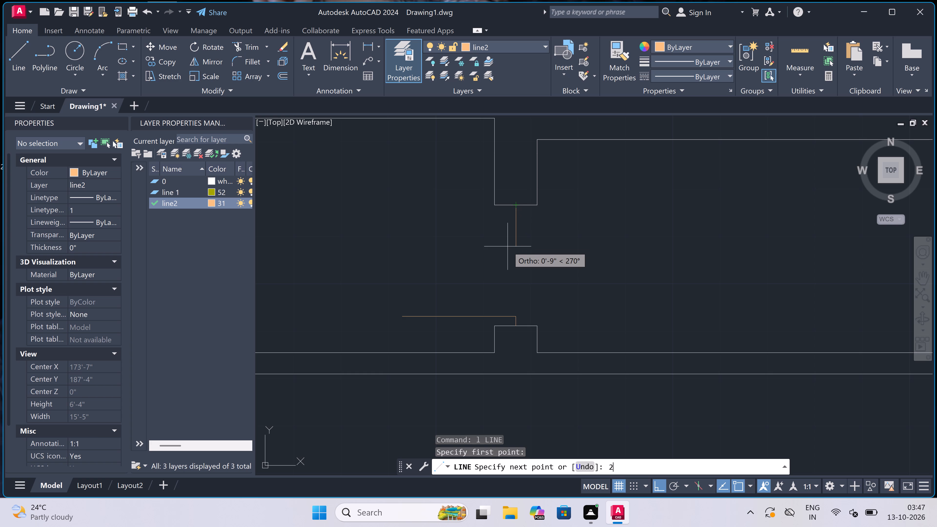
pyautogui.press('space')
pyautogui.press('Escape')
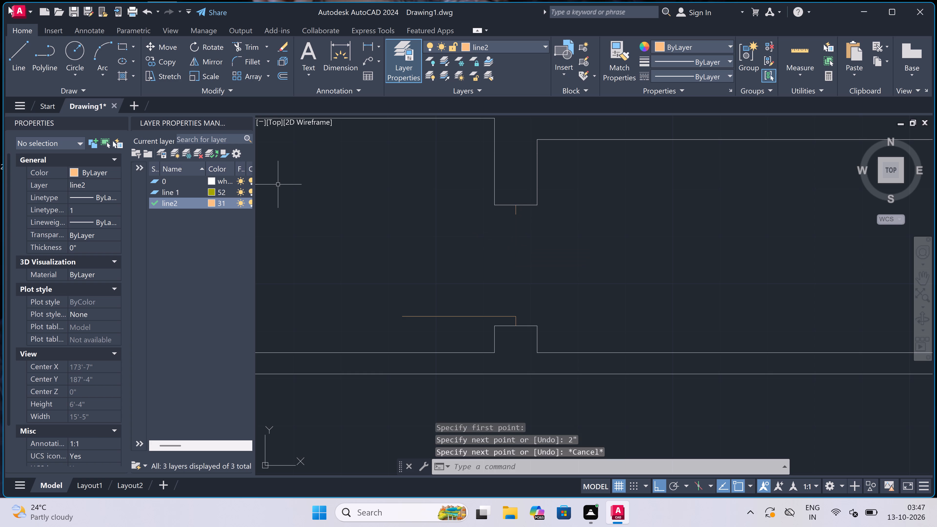
# Draw the door swing with a Start, End, Direction arc from the leaf's free end to the upper stub's 2" line, tangent horizontally.
pyautogui.click(101, 64)
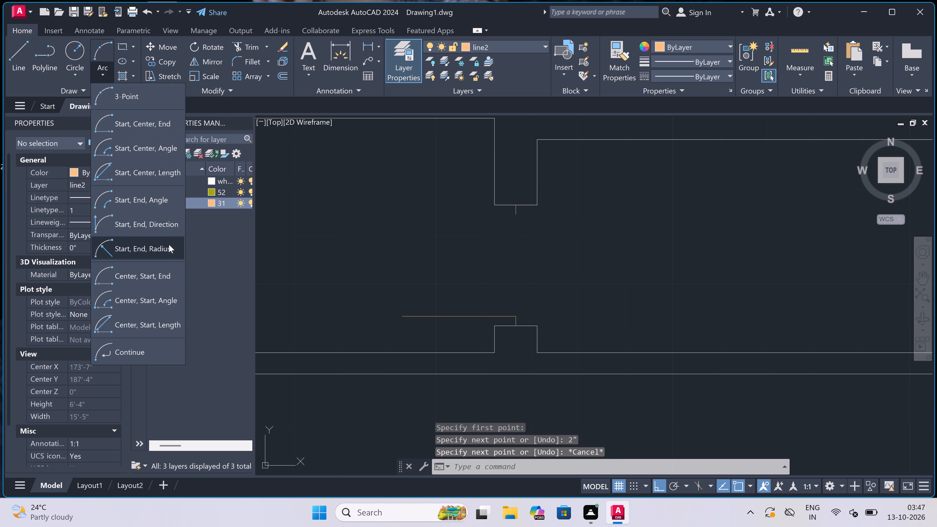
pyautogui.click(166, 222)
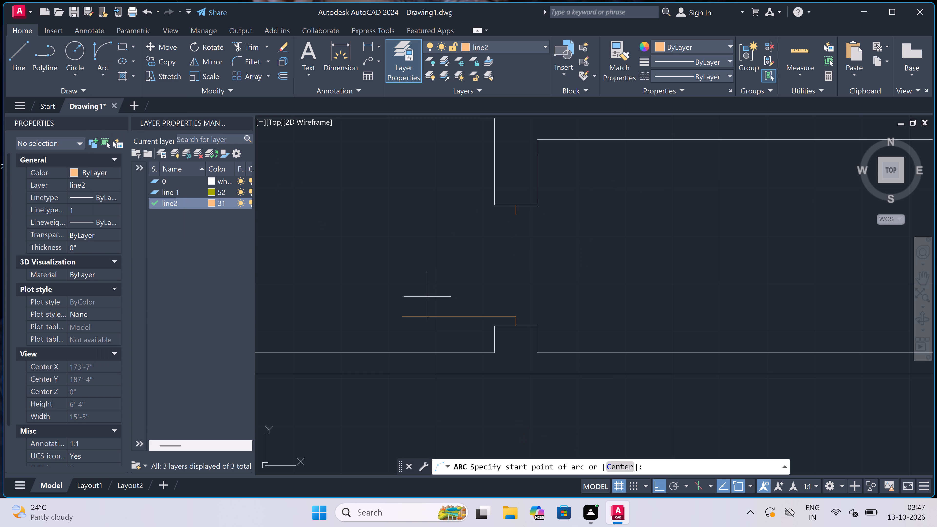
pyautogui.click(402, 317)
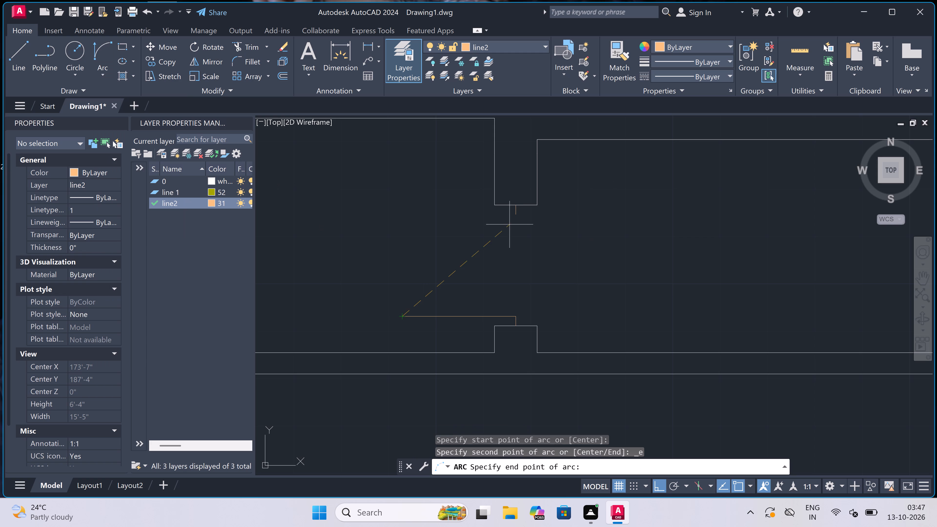
pyautogui.click(515, 218)
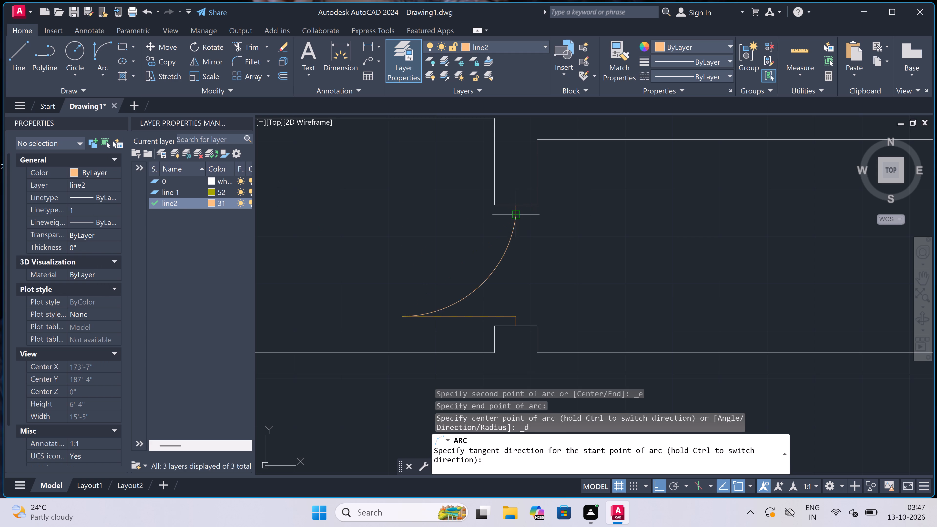
pyautogui.click(478, 202)
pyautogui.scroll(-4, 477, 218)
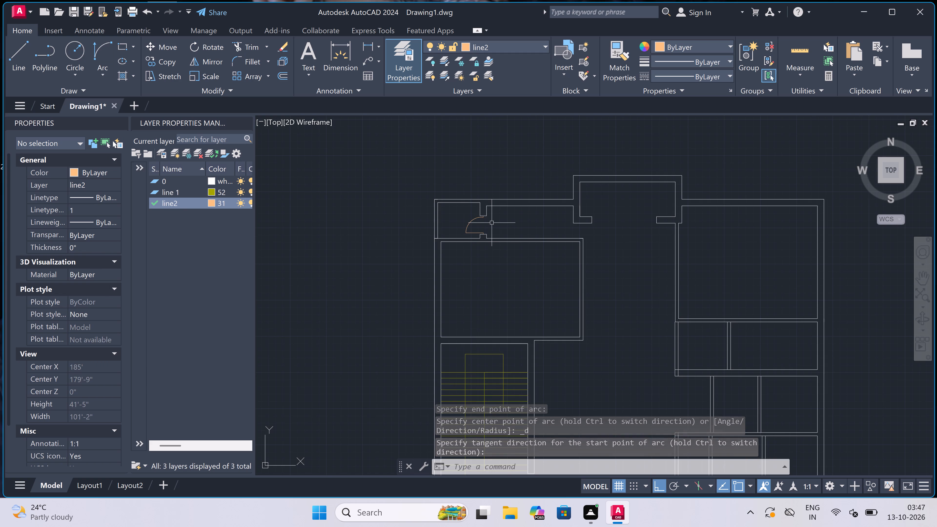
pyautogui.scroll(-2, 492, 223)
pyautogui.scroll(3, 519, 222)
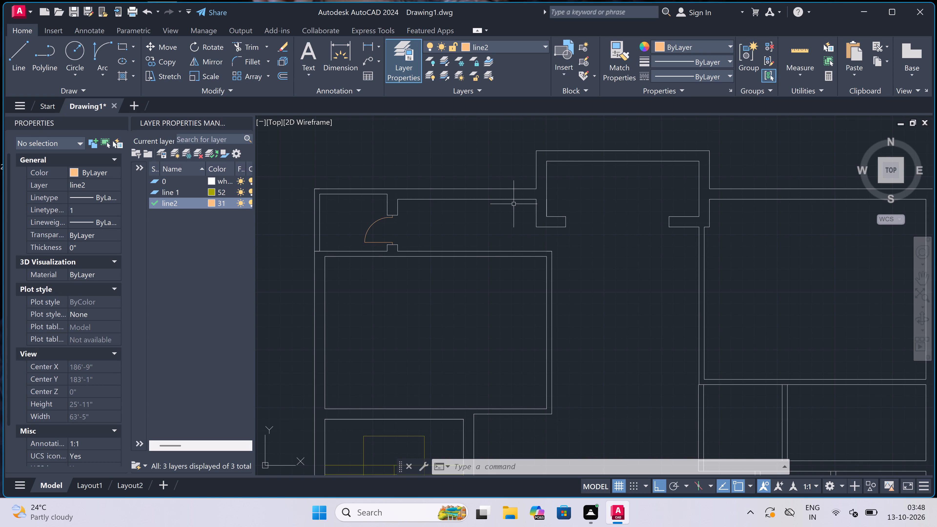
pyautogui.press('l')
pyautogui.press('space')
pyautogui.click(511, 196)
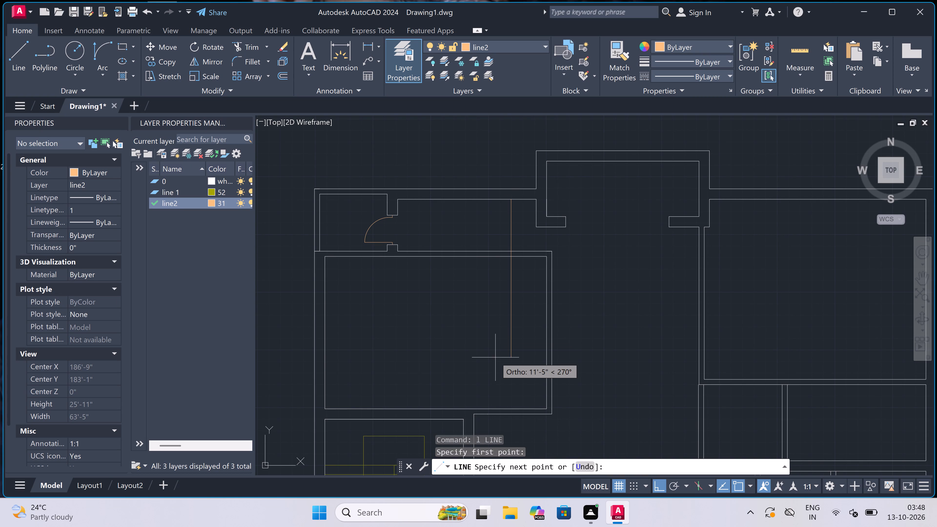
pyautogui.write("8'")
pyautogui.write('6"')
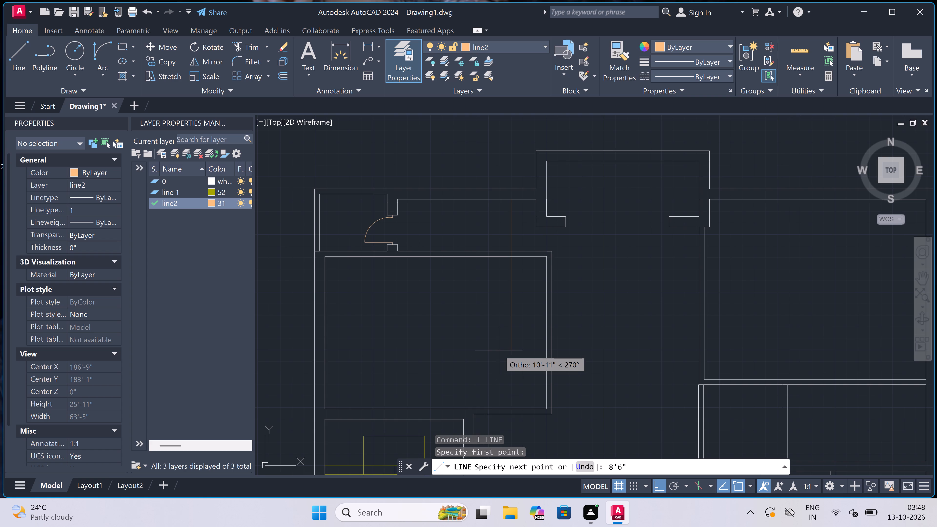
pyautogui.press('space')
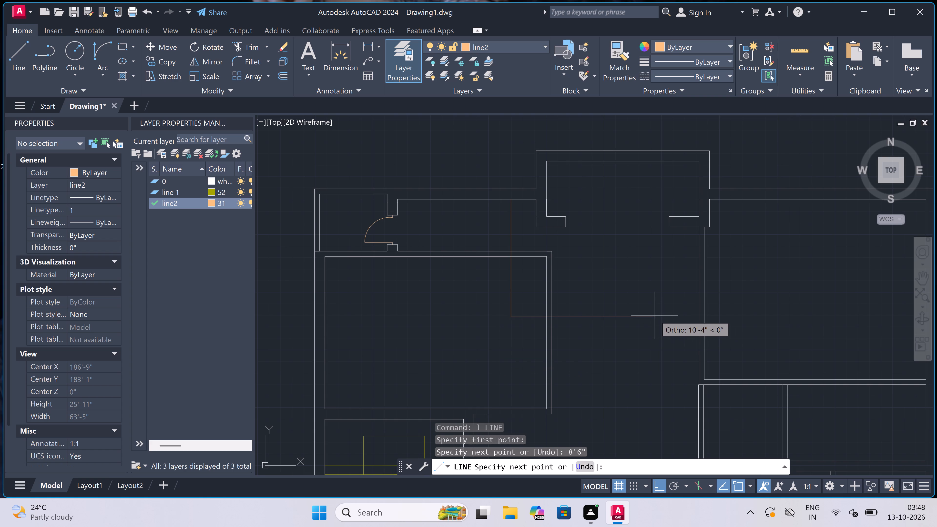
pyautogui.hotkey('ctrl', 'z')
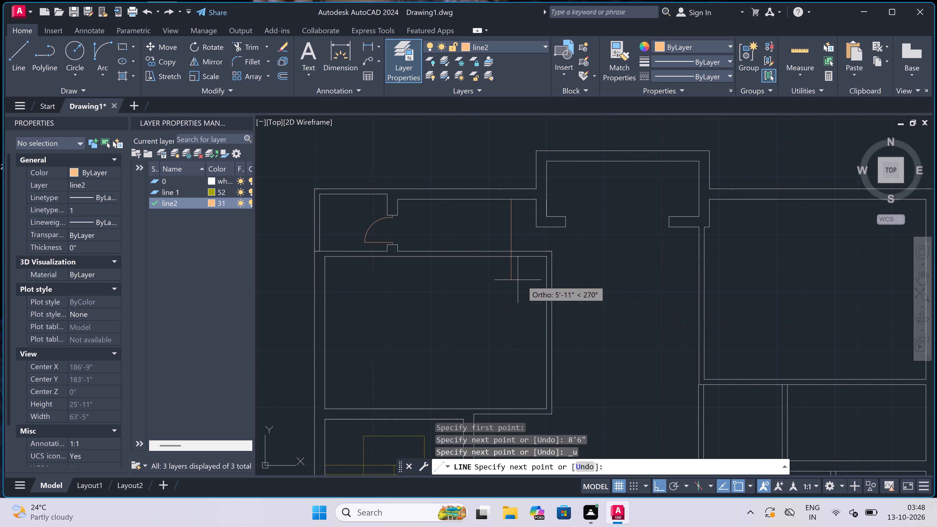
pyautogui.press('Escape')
# On layer 0, draw an 8'6" line straight down from the inner wall corner just outside the small room's door.
pyautogui.scroll(-2, 511, 273)
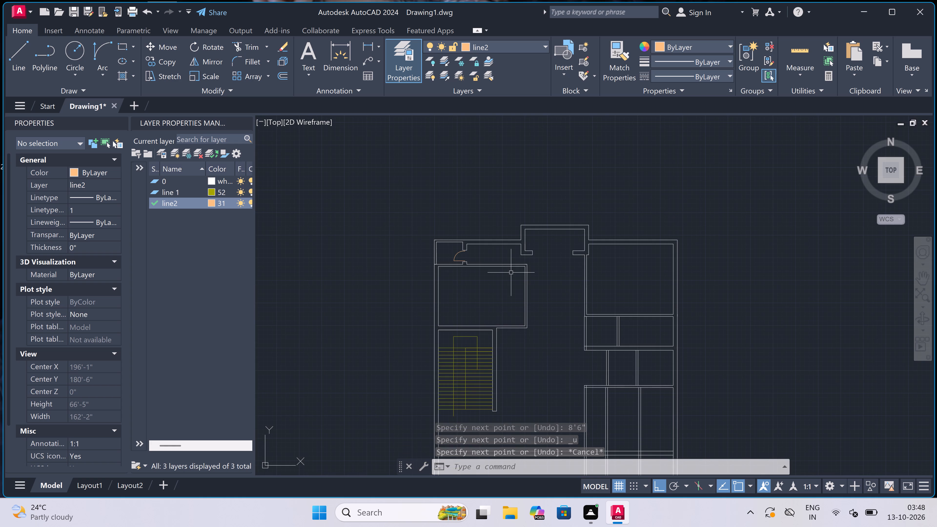
pyautogui.scroll(1, 511, 273)
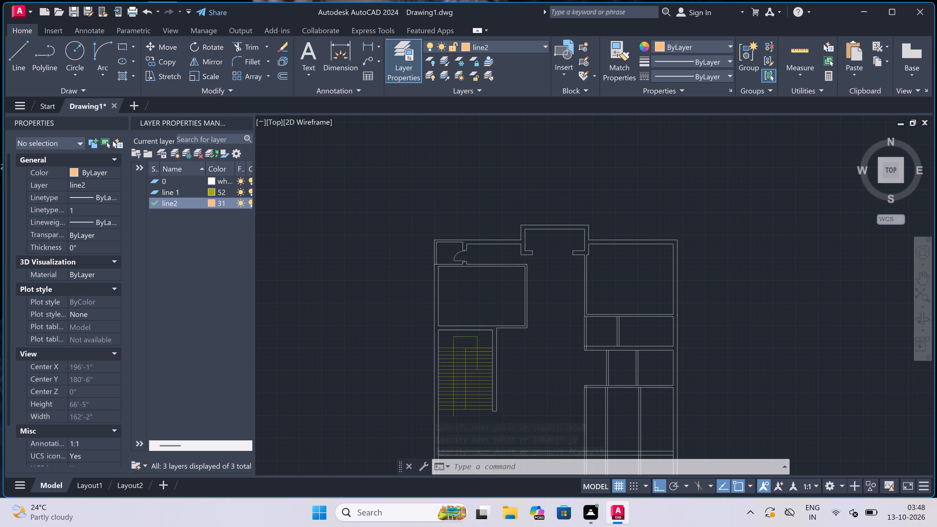
pyautogui.scroll(1, 497, 248)
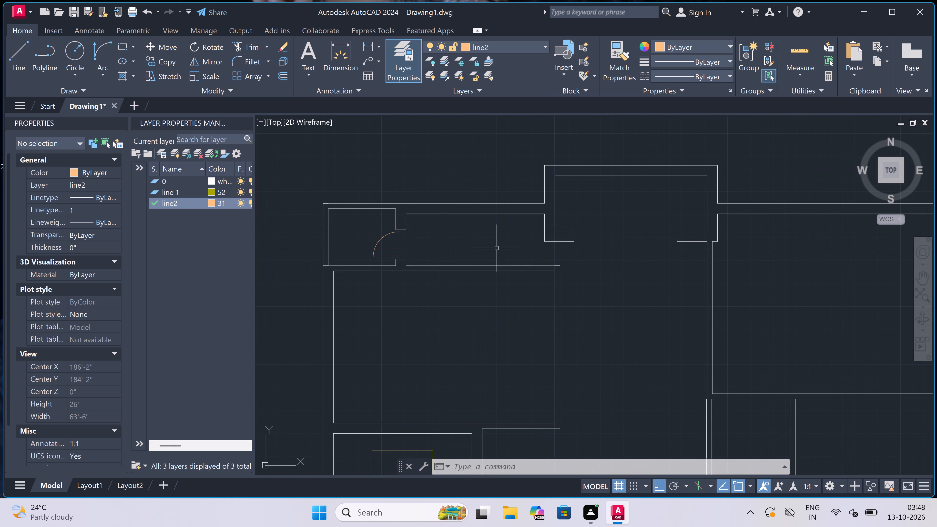
pyautogui.scroll(-3, 497, 248)
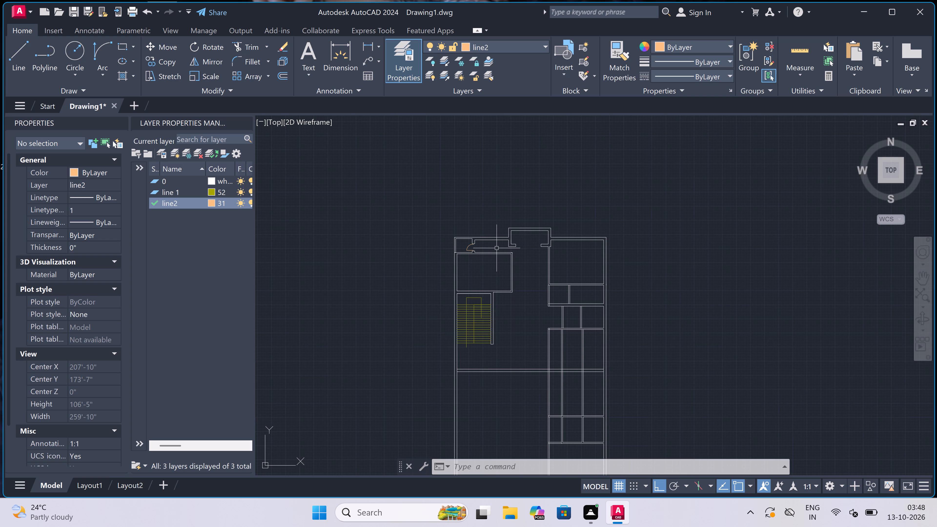
pyautogui.scroll(3, 497, 248)
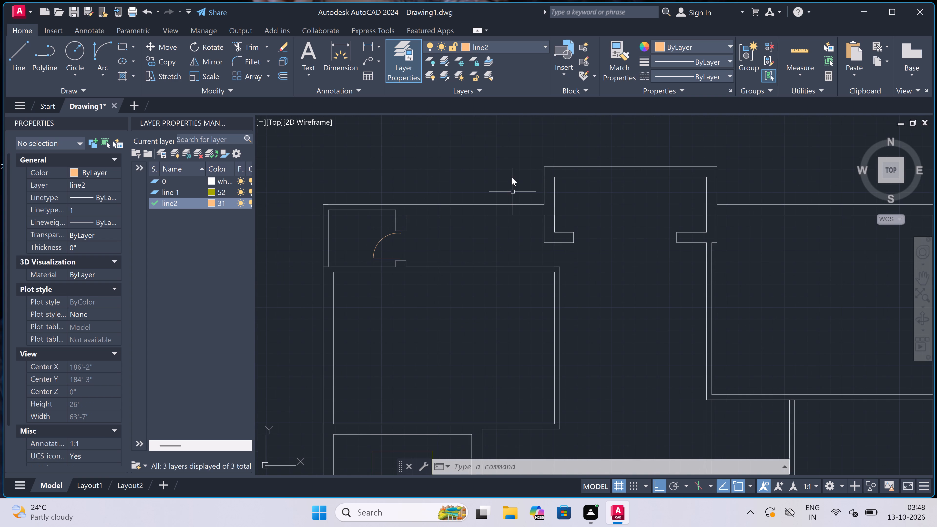
pyautogui.doubleClick(509, 48)
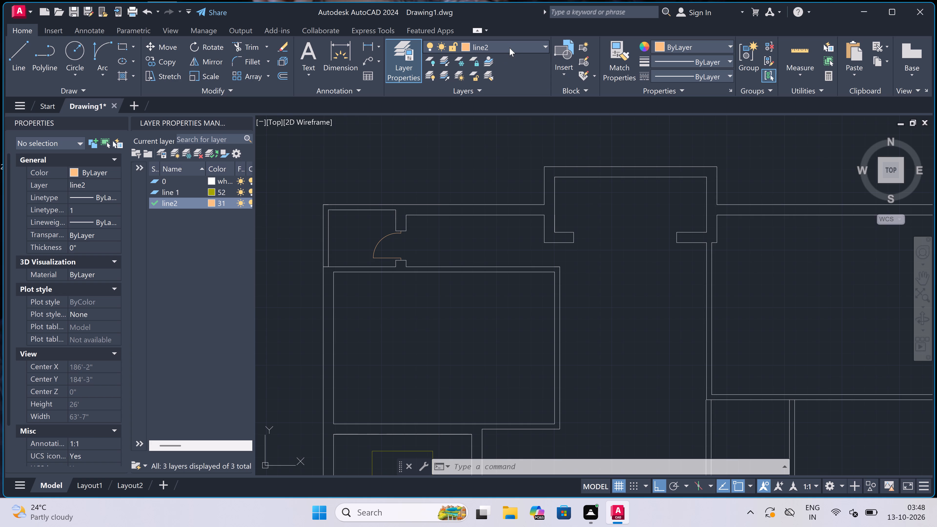
pyautogui.click(514, 46)
pyautogui.click(515, 62)
pyautogui.press('l')
pyautogui.press('space')
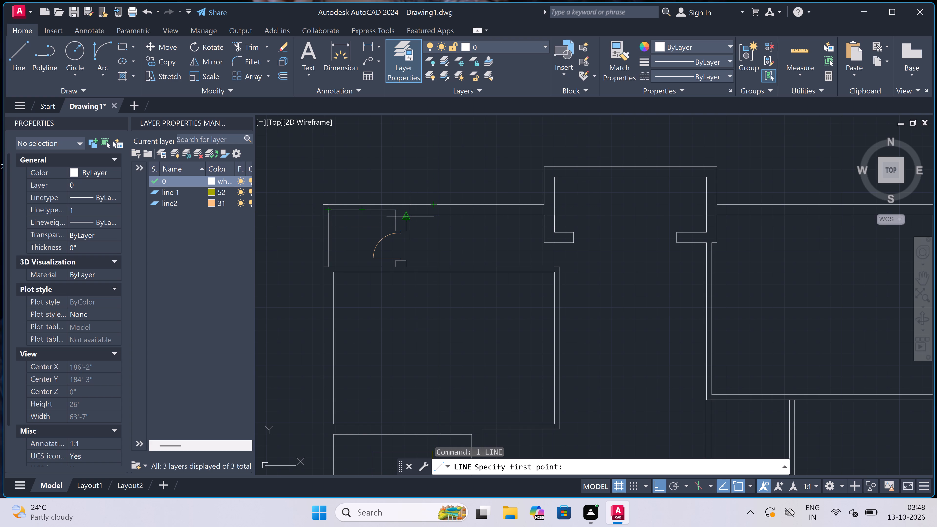
pyautogui.moveTo(408, 215); pyautogui.dragTo(409, 217)
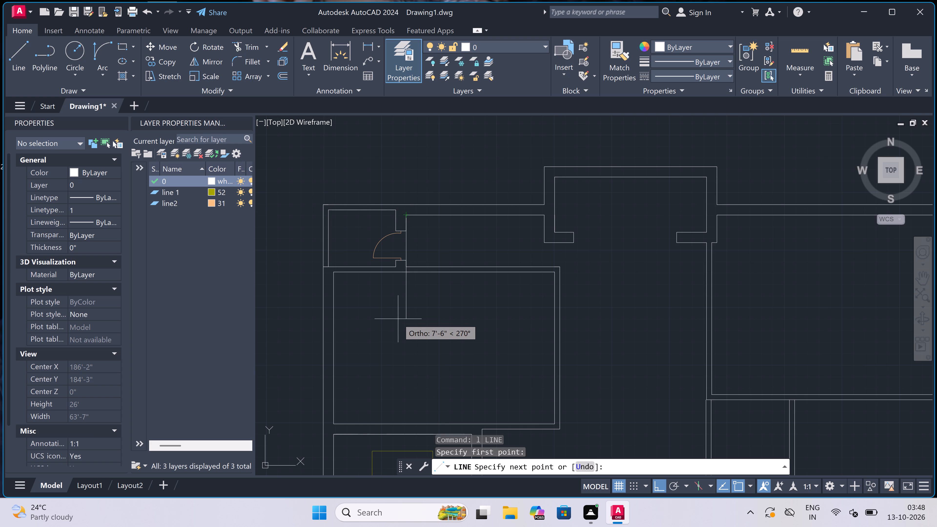
pyautogui.write("8'6")
pyautogui.write('"')
pyautogui.press('space')
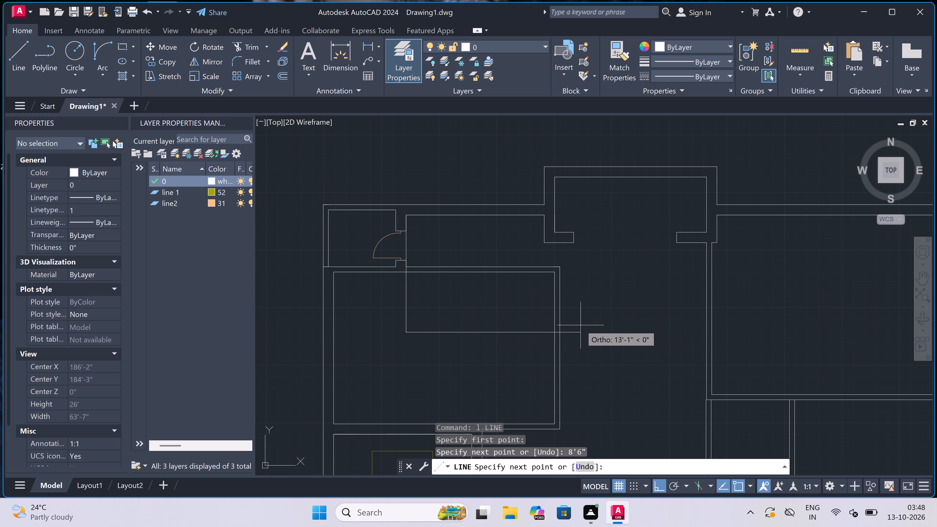
# Continue with a horizontal guide line through the 8'6" line's lower end, spanning the room below between its outer wall faces.
pyautogui.doubleClick(561, 332)
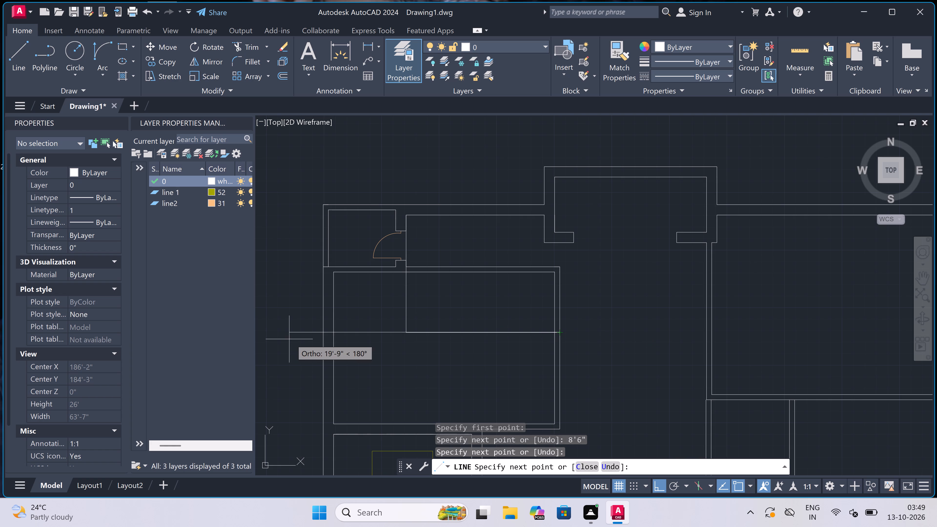
pyautogui.click(323, 333)
pyautogui.press('Escape')
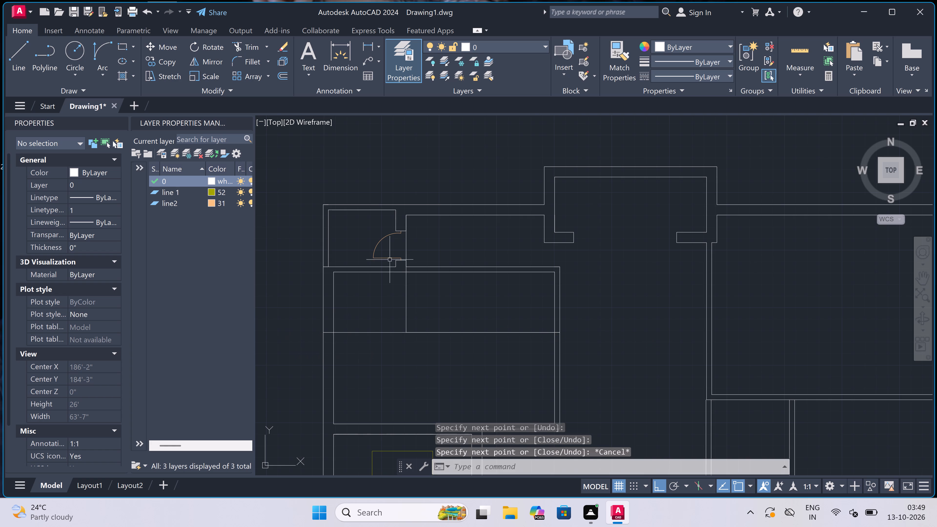
# Move the room's upper, side and lower wall lines together with the staircase down about 4'-9" onto the horizontal guide line.
pyautogui.scroll(1, 402, 248)
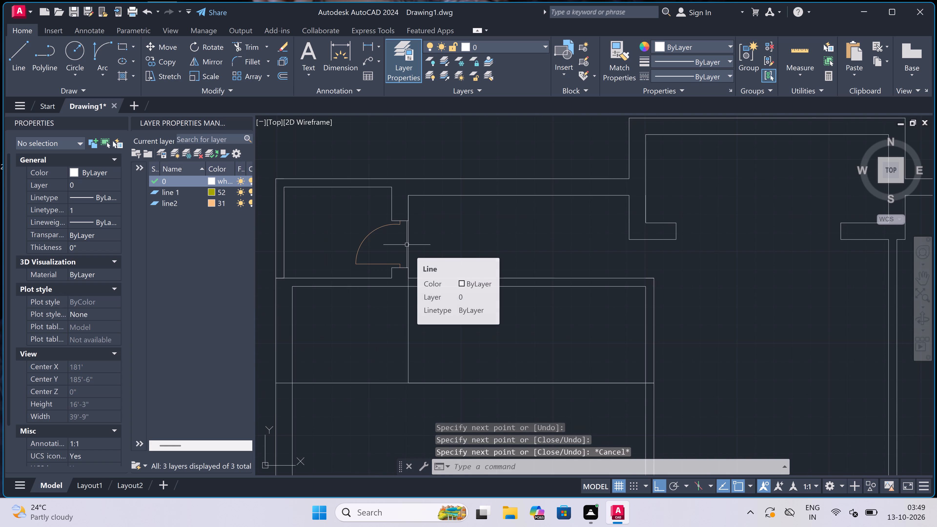
pyautogui.scroll(-2, 407, 245)
pyautogui.scroll(-2, 401, 266)
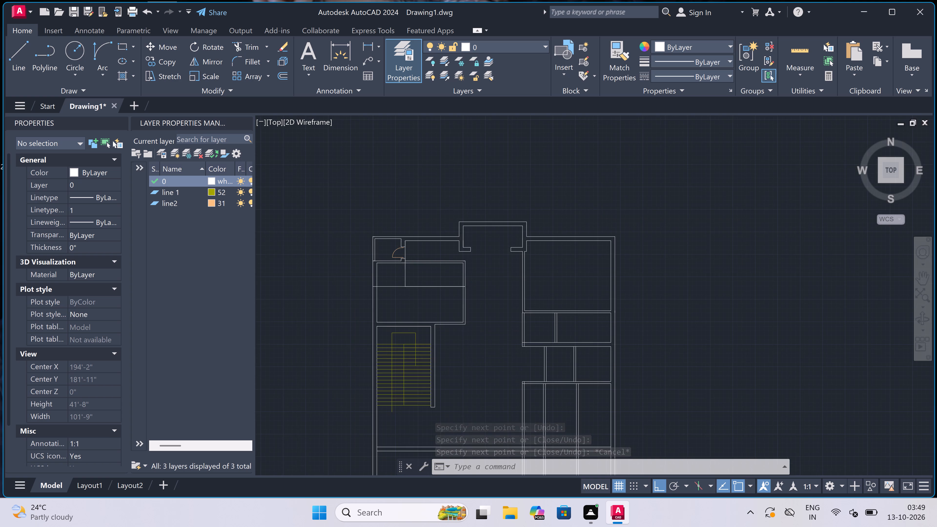
pyautogui.scroll(3, 405, 281)
pyautogui.moveTo(586, 291); pyautogui.dragTo(587, 297)
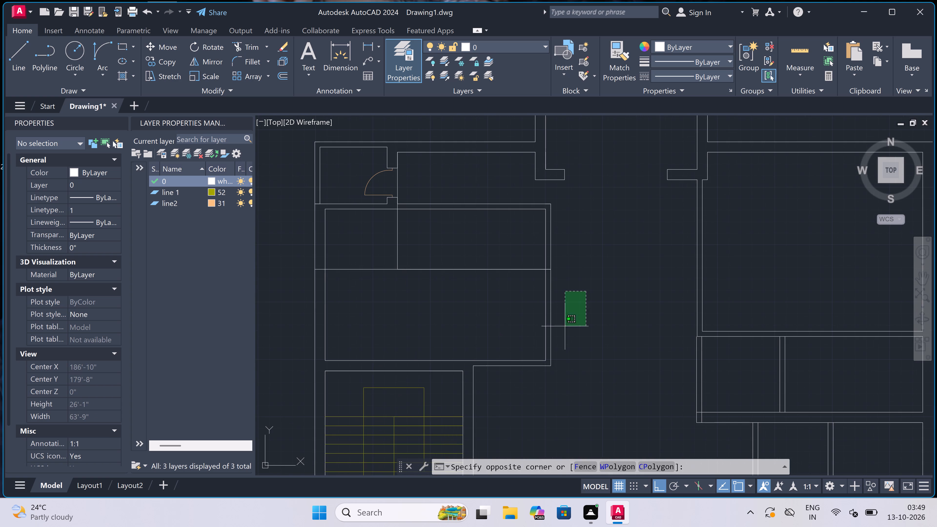
pyautogui.scroll(-2, 472, 356)
pyautogui.scroll(-4, 456, 382)
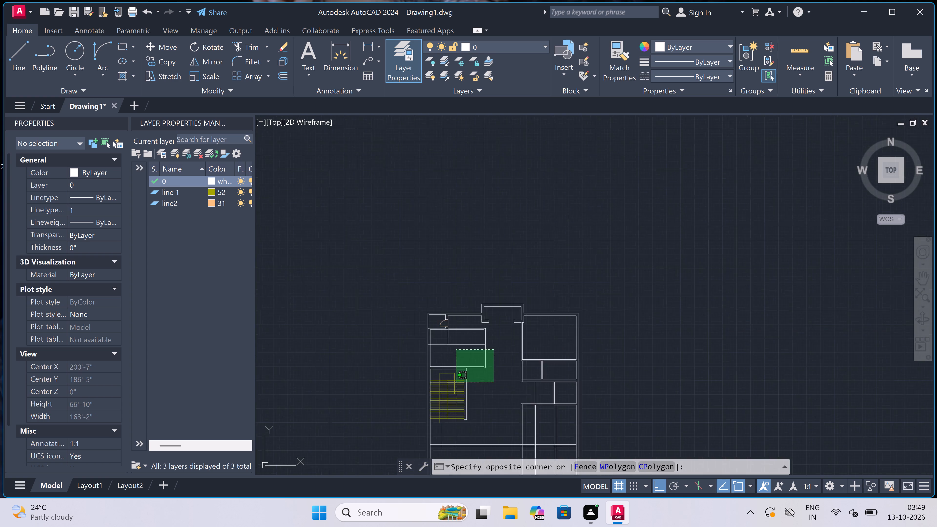
pyautogui.scroll(4, 456, 389)
pyautogui.doubleClick(428, 420)
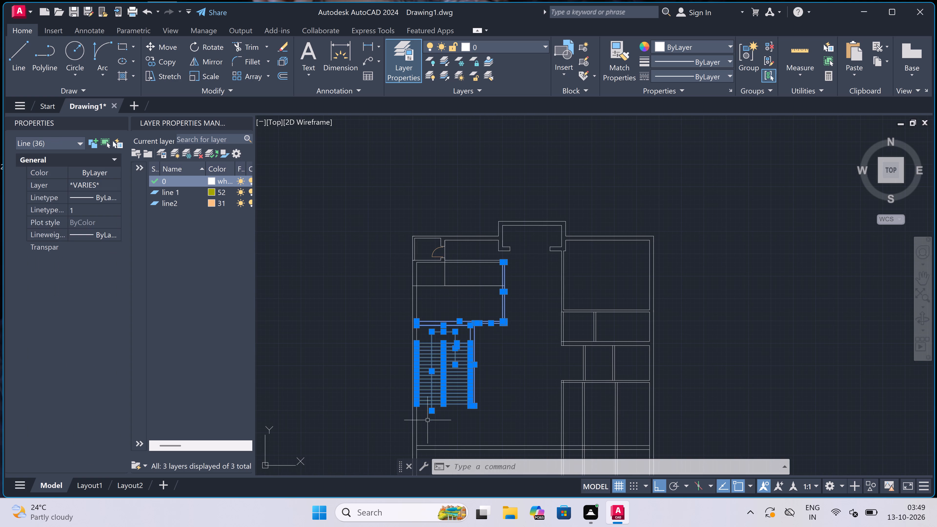
pyautogui.scroll(3, 476, 294)
pyautogui.scroll(-2, 475, 226)
pyautogui.scroll(2, 453, 197)
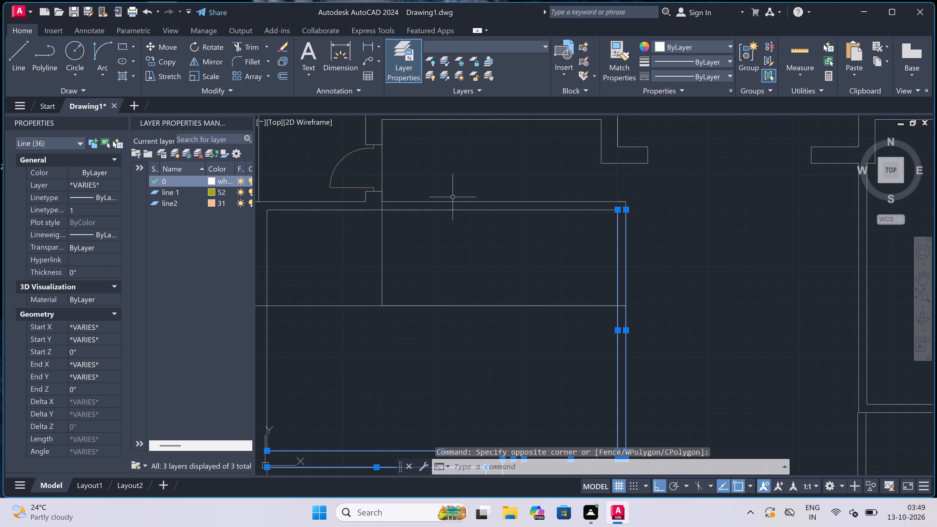
pyautogui.click(474, 186)
pyautogui.click(401, 276)
pyautogui.scroll(-2, 414, 263)
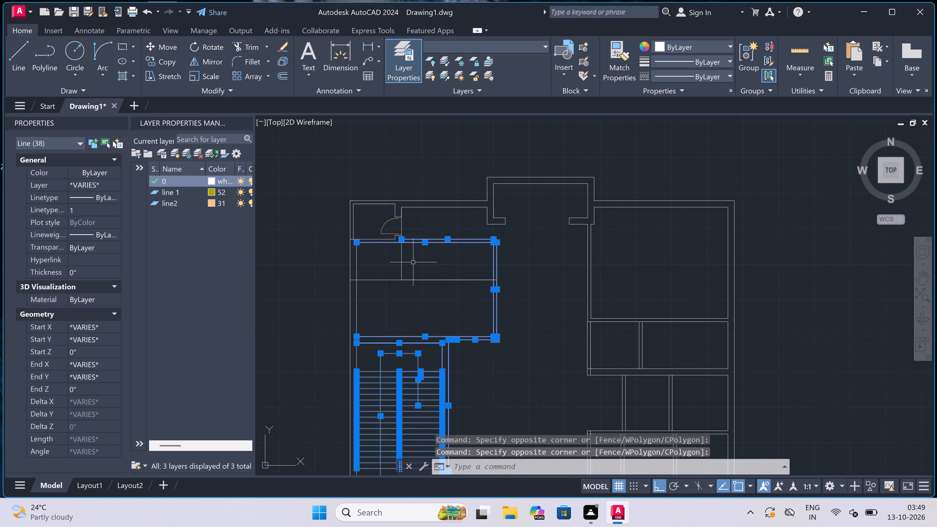
pyautogui.scroll(1, 344, 247)
pyautogui.scroll(2, 408, 221)
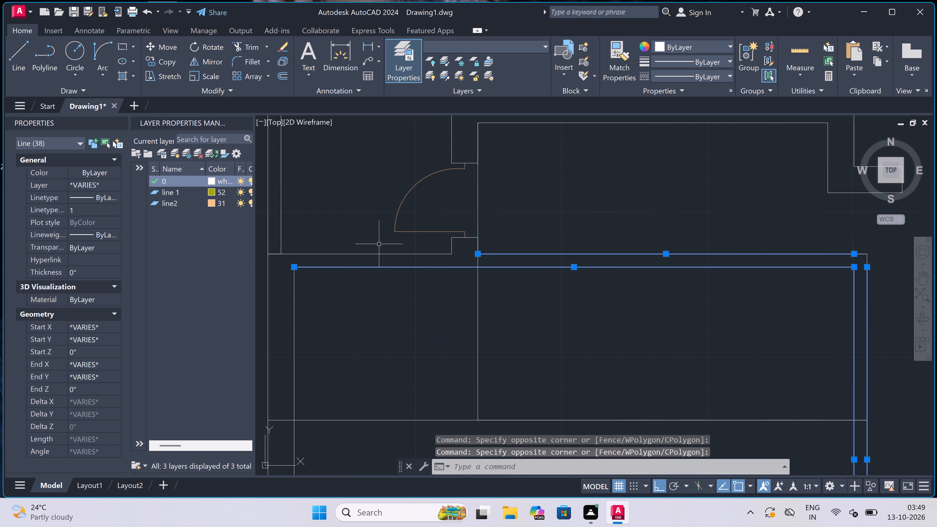
pyautogui.moveTo(379, 244); pyautogui.dragTo(379, 247)
pyautogui.click(367, 280)
pyautogui.scroll(-2, 371, 271)
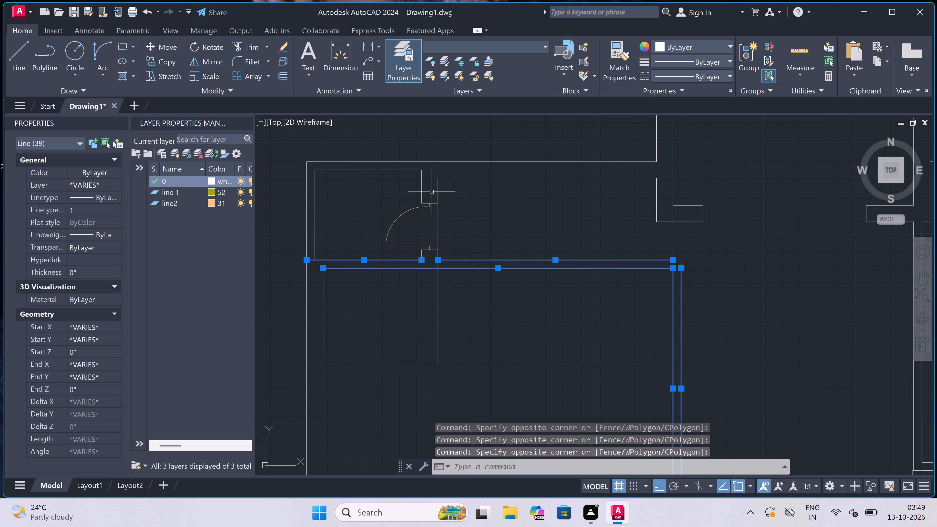
pyautogui.click(170, 44)
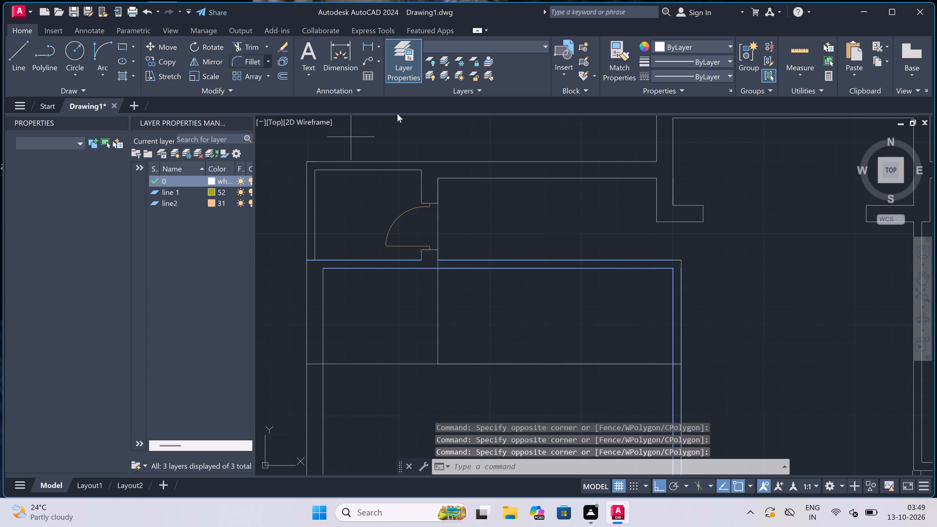
pyautogui.click(306, 259)
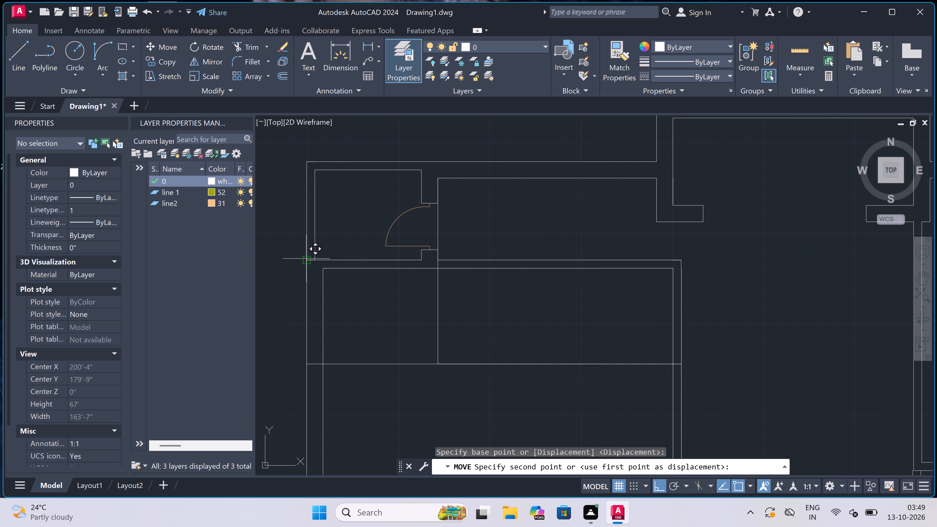
pyautogui.click(305, 363)
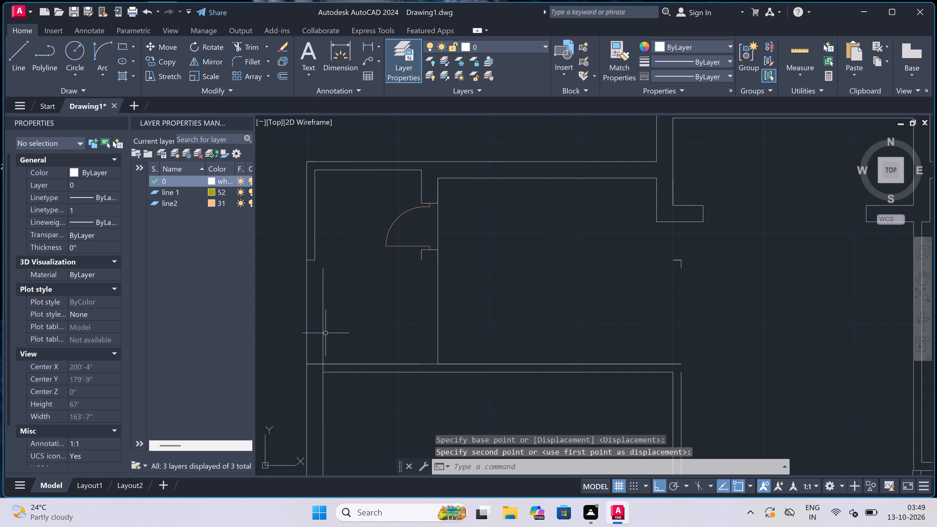
# Extend the left outer wall's inner face line up to the small room's top wall and down across the gap beside the room below.
pyautogui.scroll(-3, 370, 280)
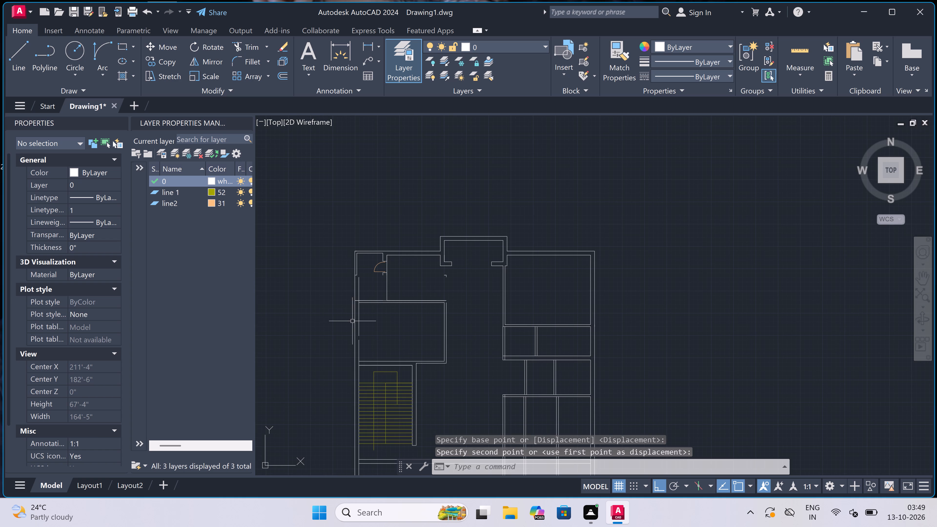
pyautogui.scroll(2, 379, 294)
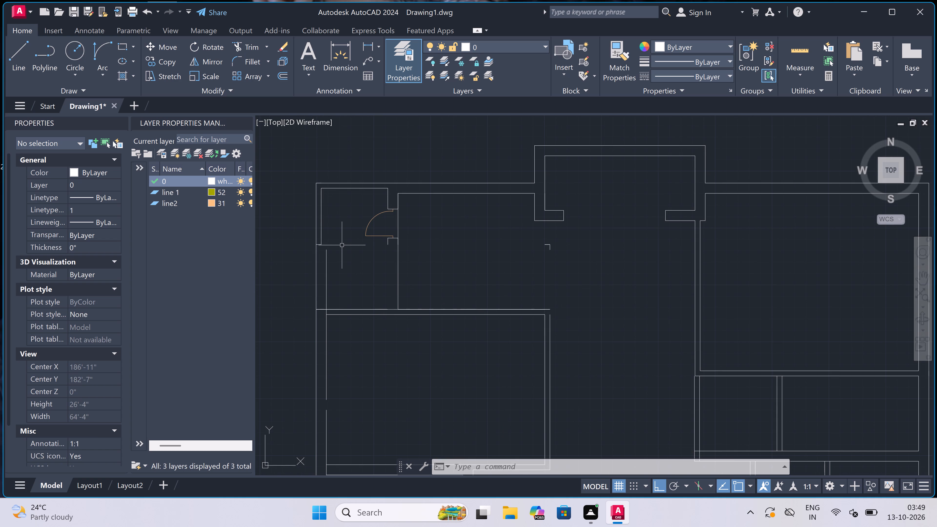
pyautogui.press('e')
pyautogui.press('x')
pyautogui.press('space')
pyautogui.moveTo(322, 266); pyautogui.dragTo(325, 265)
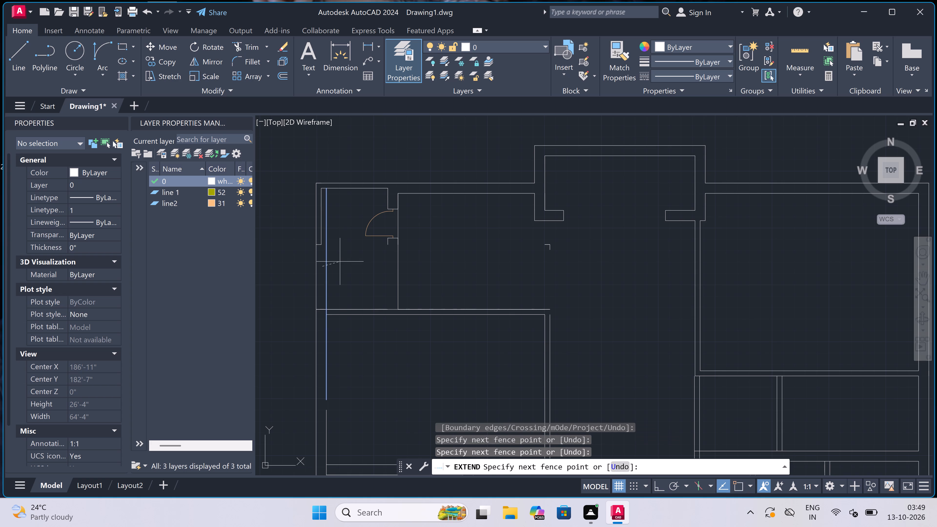
pyautogui.click(340, 262)
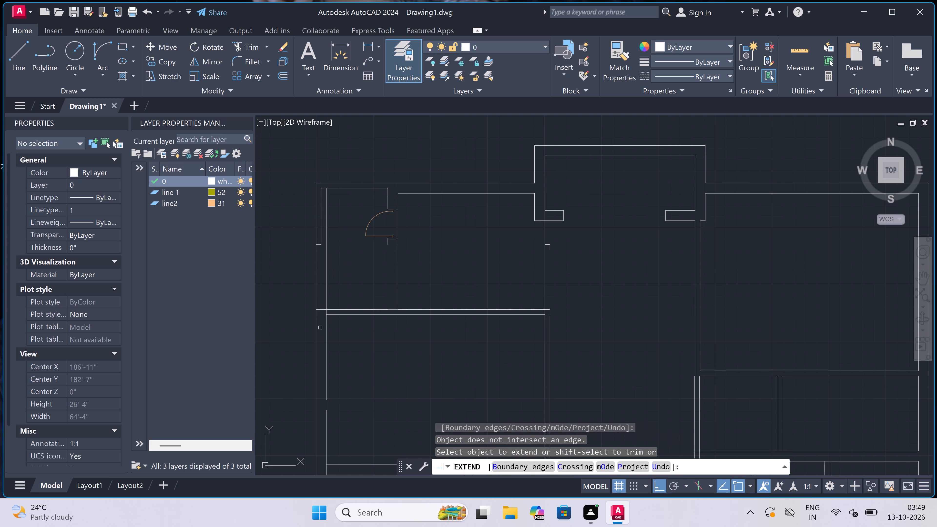
pyautogui.click(320, 328)
pyautogui.click(345, 334)
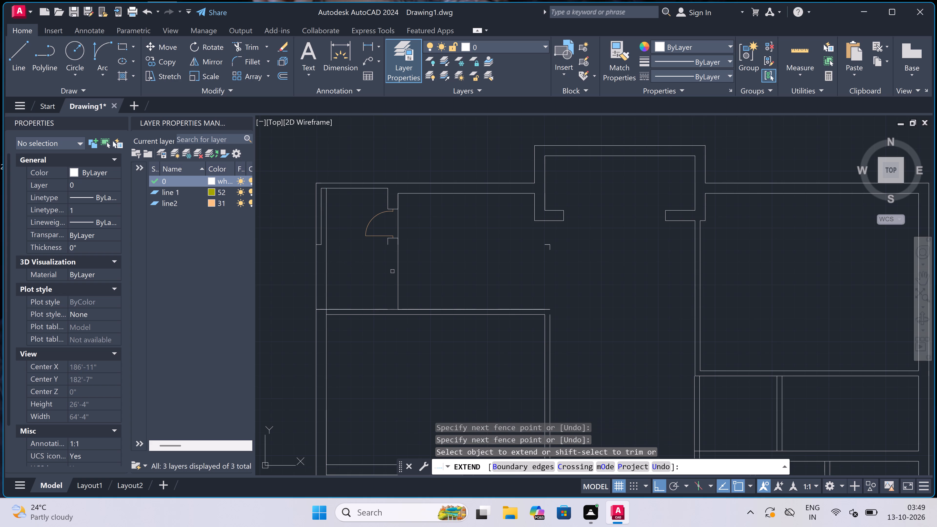
pyautogui.press('Escape')
# Draw a vertical line from the small room's lower door stub down to the upper wall line of the room below.
pyautogui.press('l')
pyautogui.press('space')
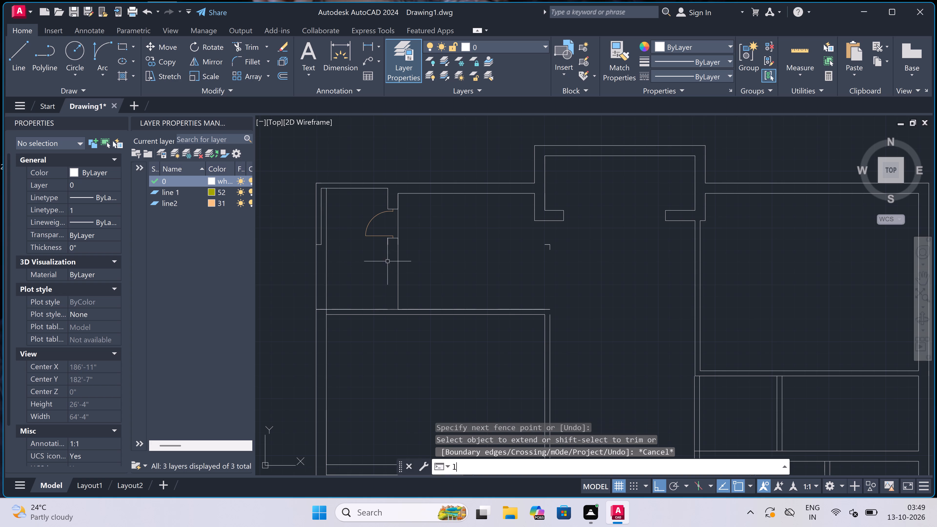
pyautogui.moveTo(384, 250); pyautogui.dragTo(382, 253)
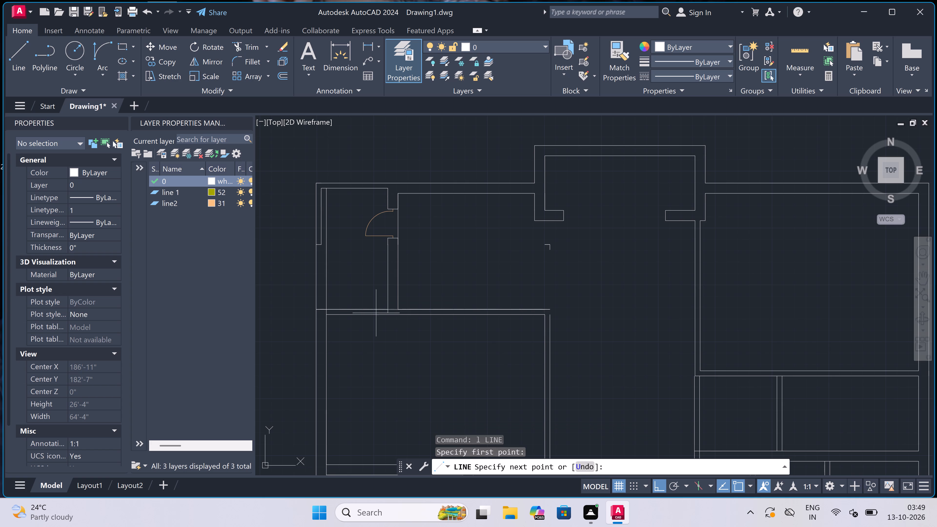
pyautogui.click(383, 309)
pyautogui.press('Escape')
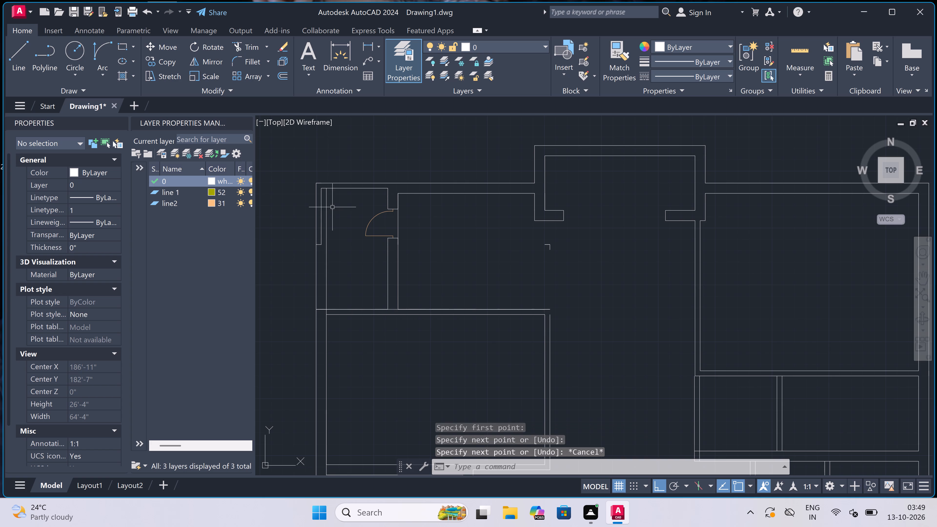
# Trim away the small room's superseded 4.5" wall face, its overhanging top piece and the short end line on the left outer wall.
pyautogui.scroll(3, 324, 198)
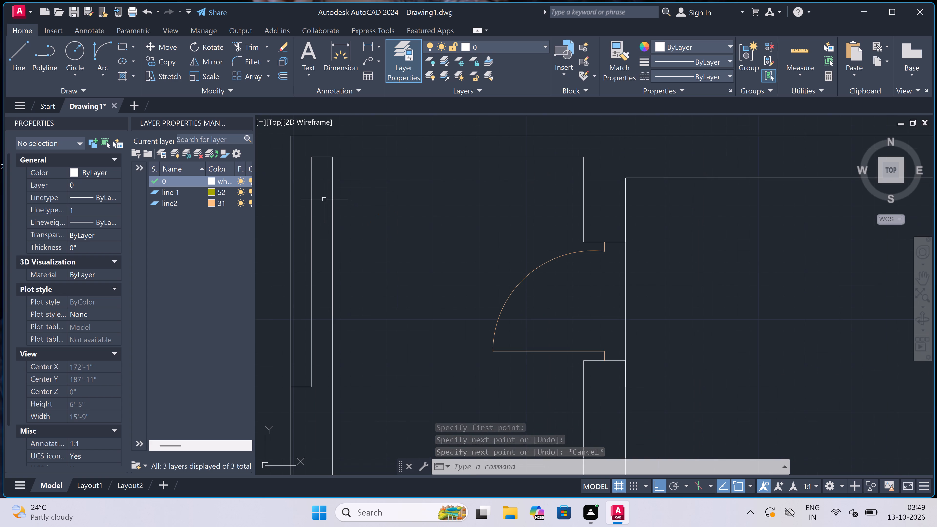
pyautogui.press('t')
pyautogui.press('r')
pyautogui.press('space')
pyautogui.moveTo(317, 150); pyautogui.dragTo(320, 153)
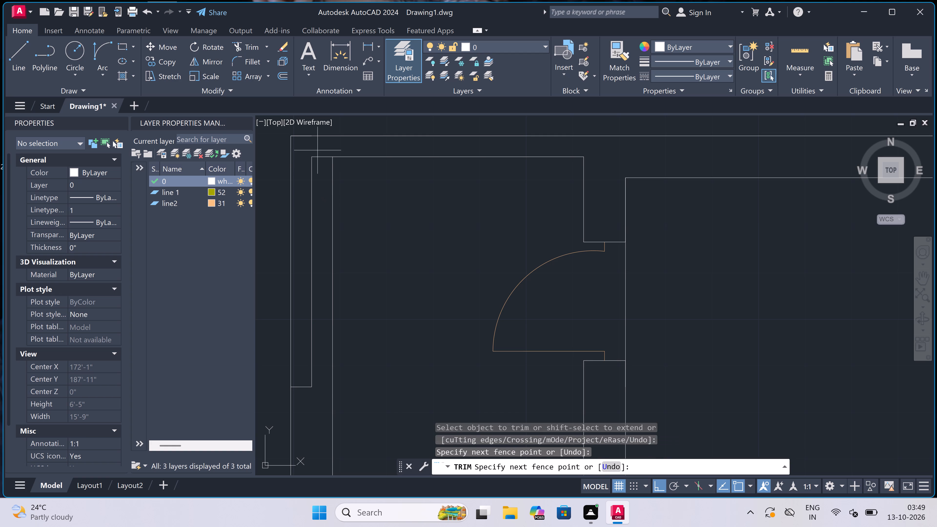
pyautogui.click(322, 169)
pyautogui.click(319, 169)
pyautogui.click(299, 181)
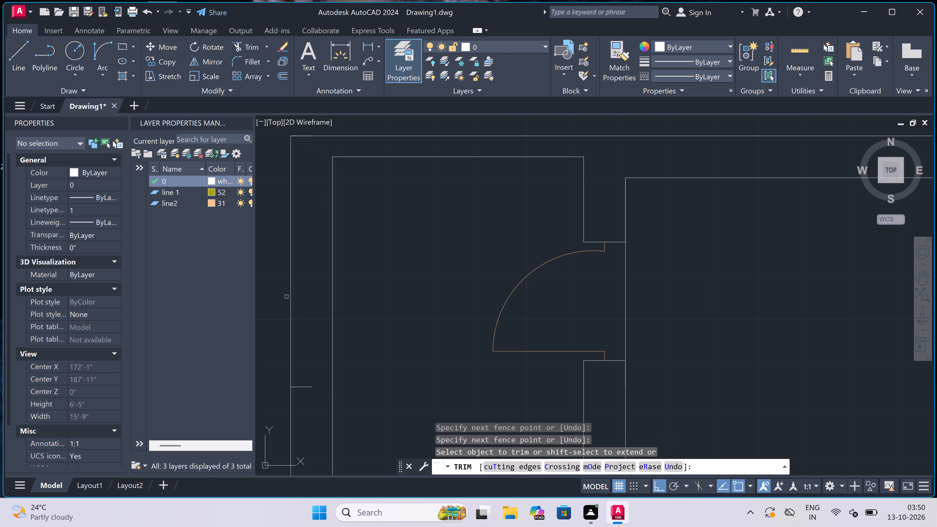
pyautogui.click(298, 391)
pyautogui.doubleClick(298, 358)
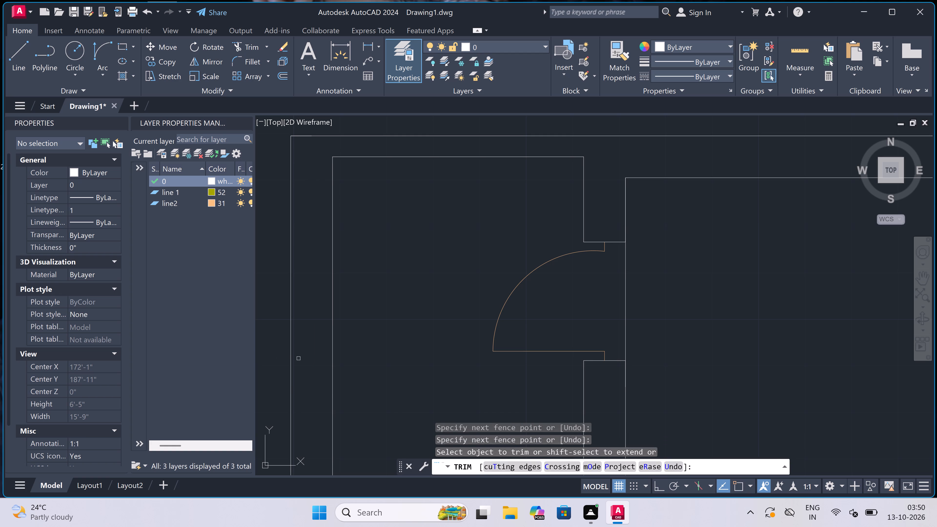
pyautogui.scroll(-3, 325, 280)
pyautogui.scroll(2, 320, 275)
pyautogui.click(320, 275)
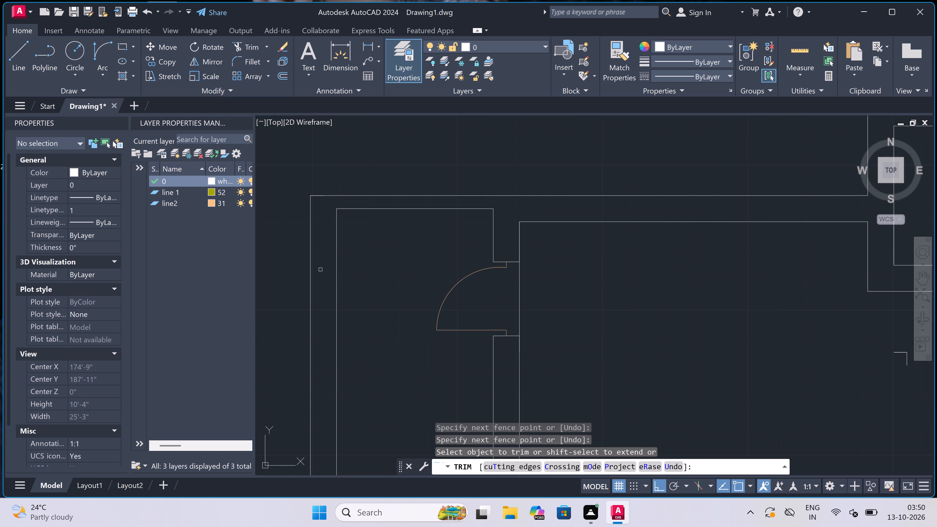
pyautogui.scroll(-5, 326, 246)
pyautogui.scroll(3, 401, 262)
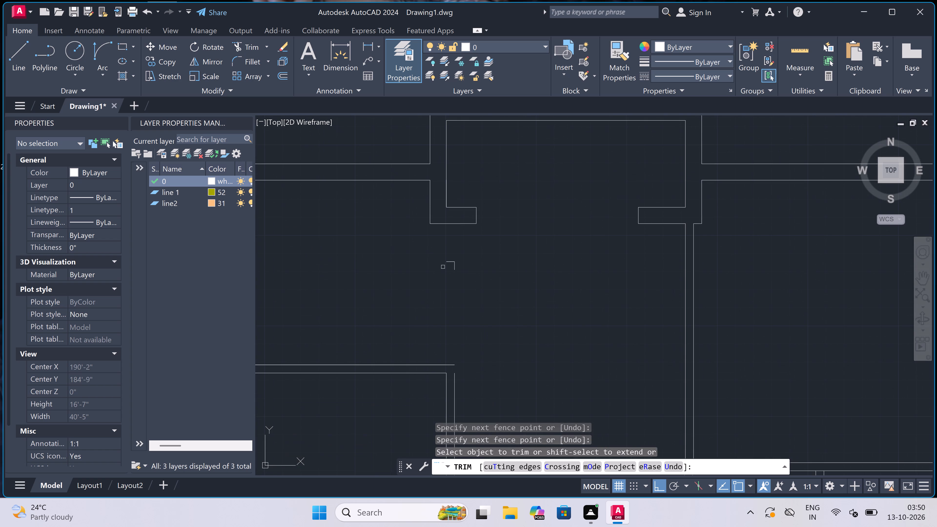
pyautogui.press('Escape')
# Delete the leftover corner fragment in the open area below the top recess's left wall stub.
pyautogui.click(476, 271)
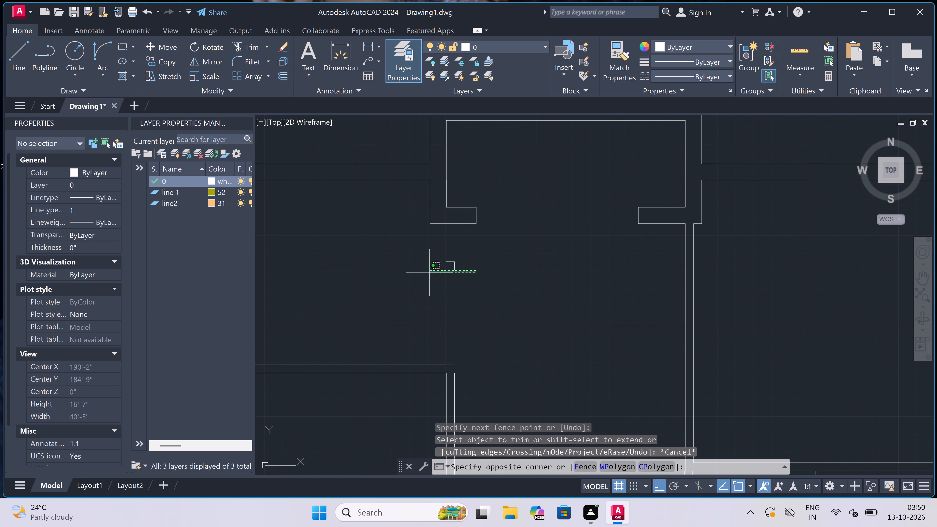
pyautogui.doubleClick(364, 260)
pyautogui.press('Delete')
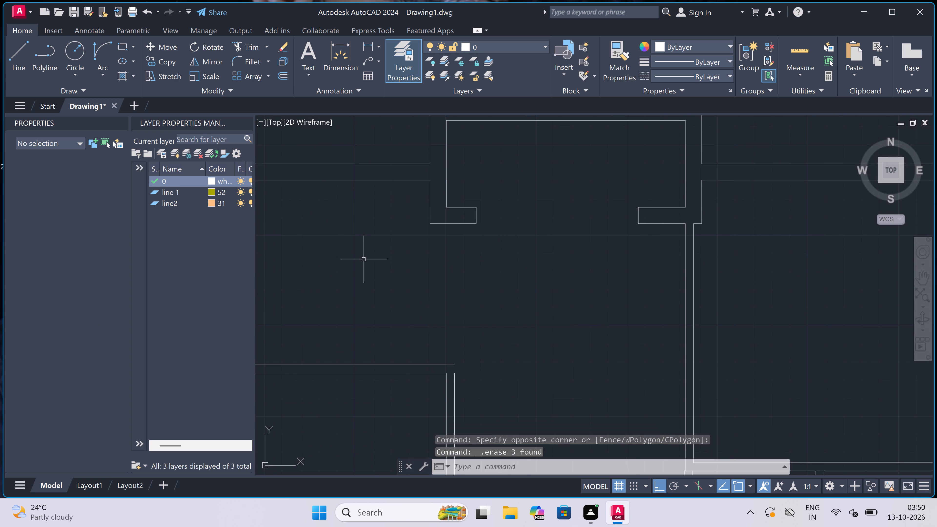
# Trim the lower room's upper wall line where it crosses the left outer wall and the small room's partition, opening both junctions.
pyautogui.scroll(-4, 366, 260)
pyautogui.scroll(4, 373, 274)
pyautogui.scroll(-4, 383, 274)
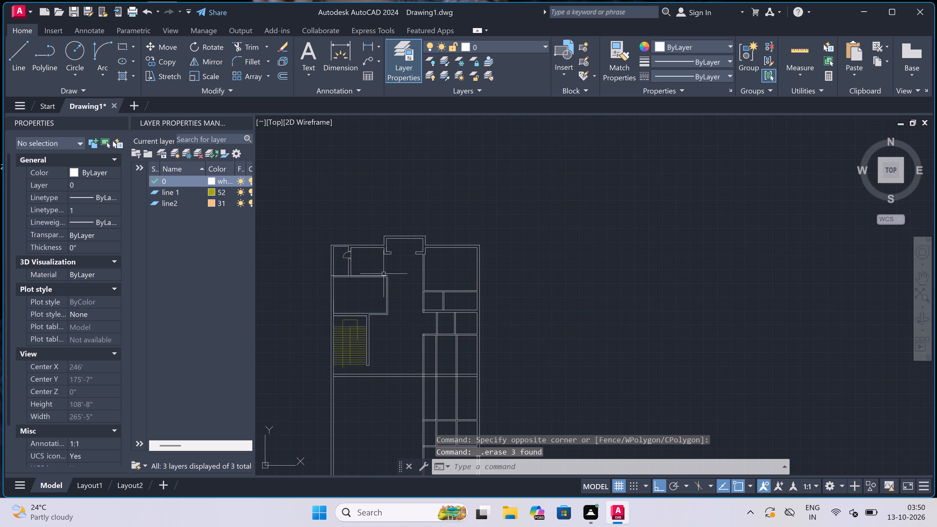
pyautogui.scroll(2, 384, 274)
pyautogui.scroll(-2, 384, 273)
pyautogui.scroll(2, 325, 272)
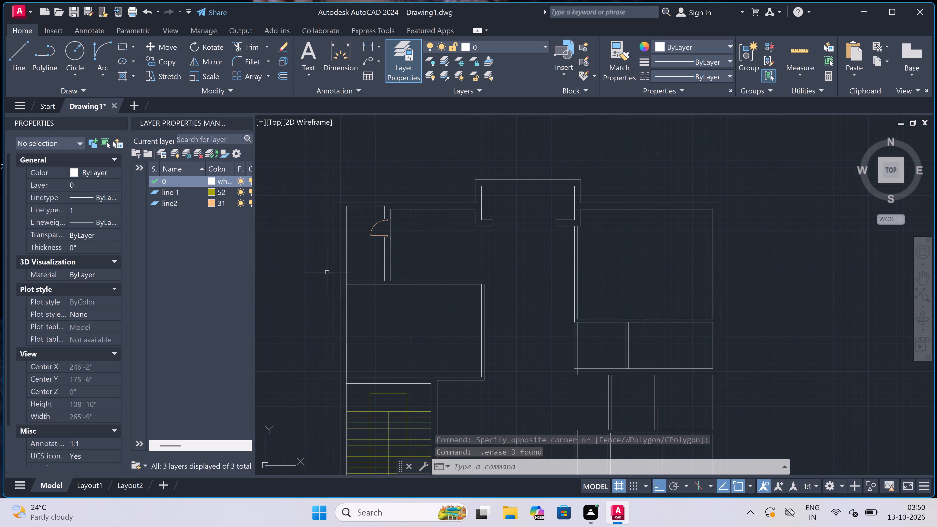
pyautogui.scroll(2, 353, 278)
pyautogui.press('t')
pyautogui.press('r')
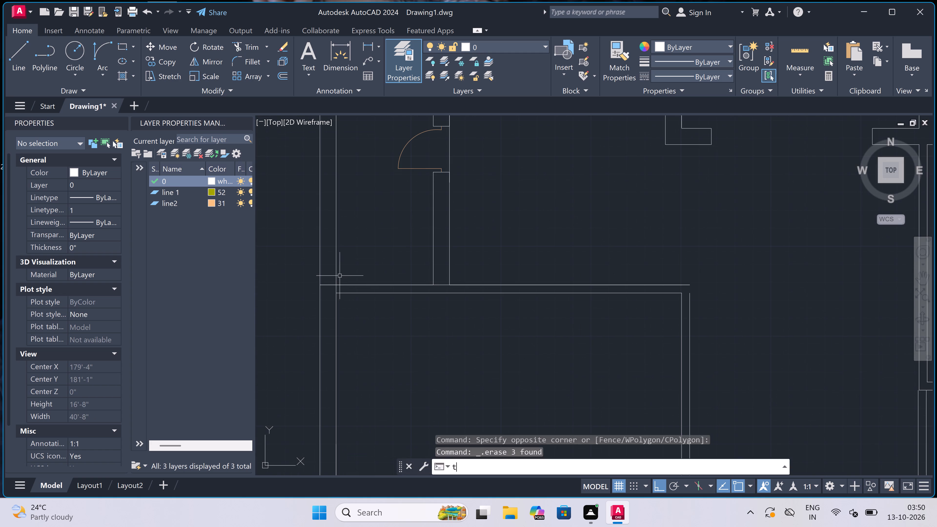
pyautogui.press('space')
pyautogui.scroll(2, 328, 293)
pyautogui.click(330, 277)
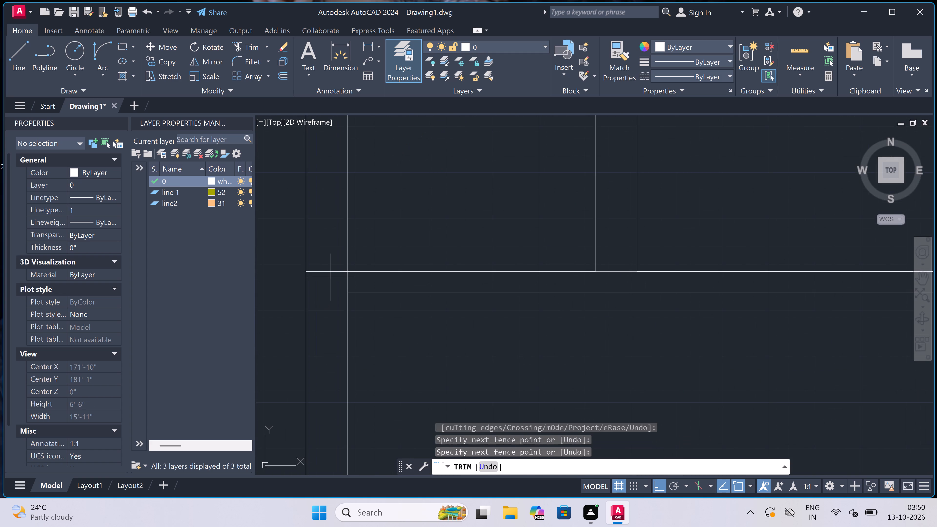
pyautogui.doubleClick(356, 276)
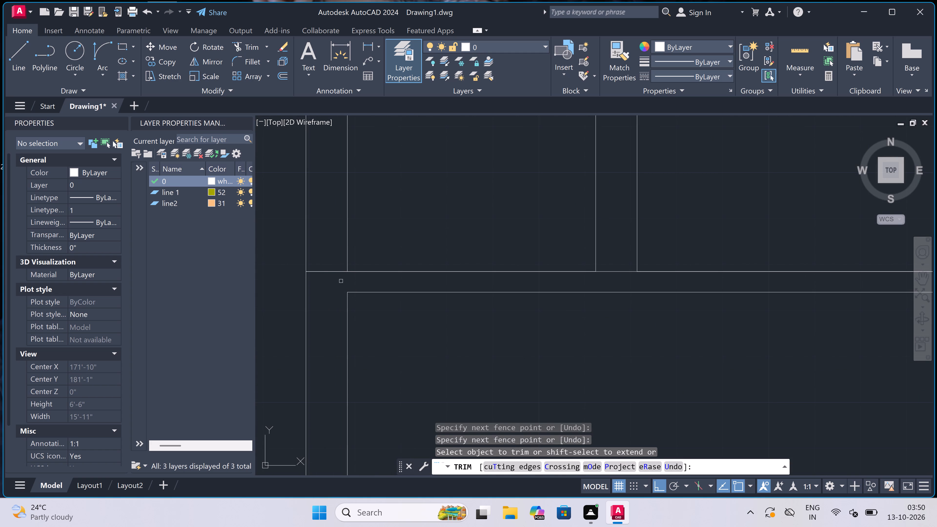
pyautogui.doubleClick(341, 281)
pyautogui.doubleClick(338, 252)
pyautogui.click(607, 274)
pyautogui.doubleClick(611, 260)
pyautogui.scroll(-4, 368, 282)
pyautogui.scroll(1, 479, 287)
pyautogui.scroll(1, 525, 274)
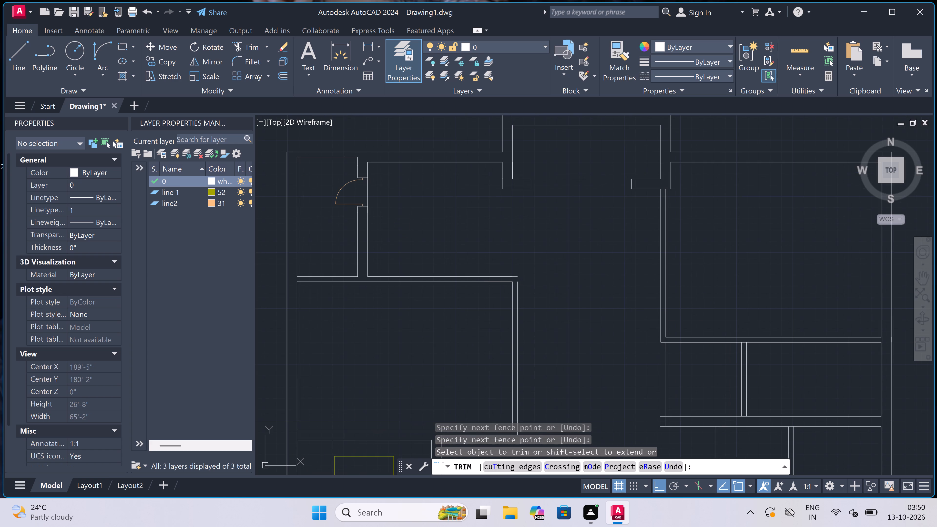
pyautogui.scroll(2, 525, 274)
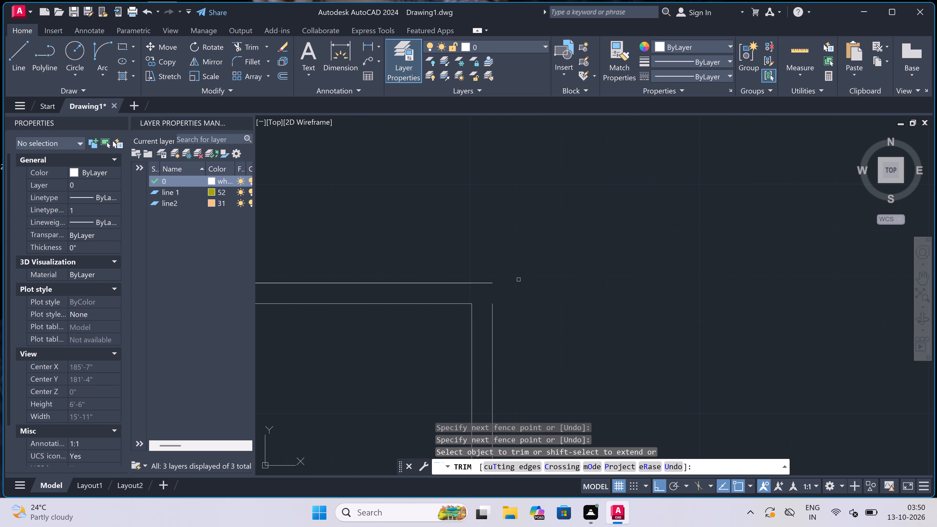
pyautogui.press('Escape')
# Fillet the upper and right outer wall lines of the room below the small room into a closed sharp corner.
pyautogui.press('f')
pyautogui.press('space')
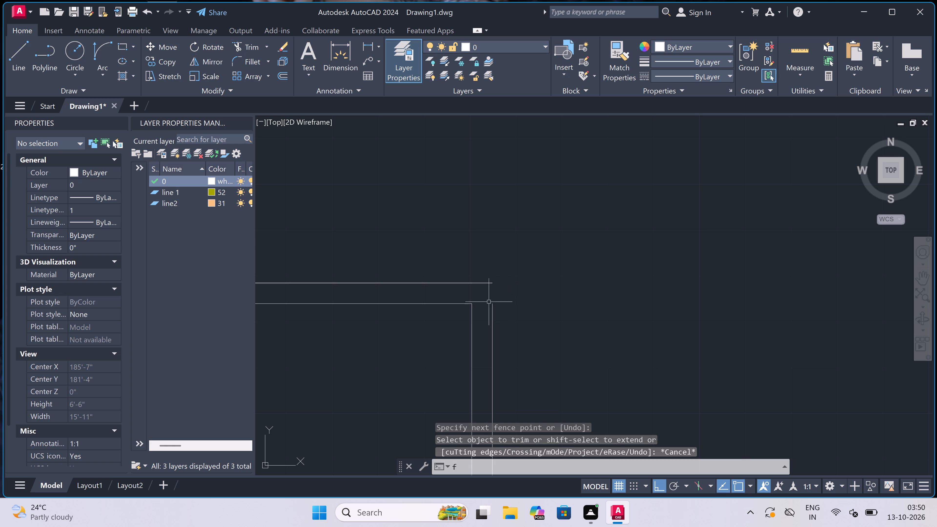
pyautogui.click(490, 312)
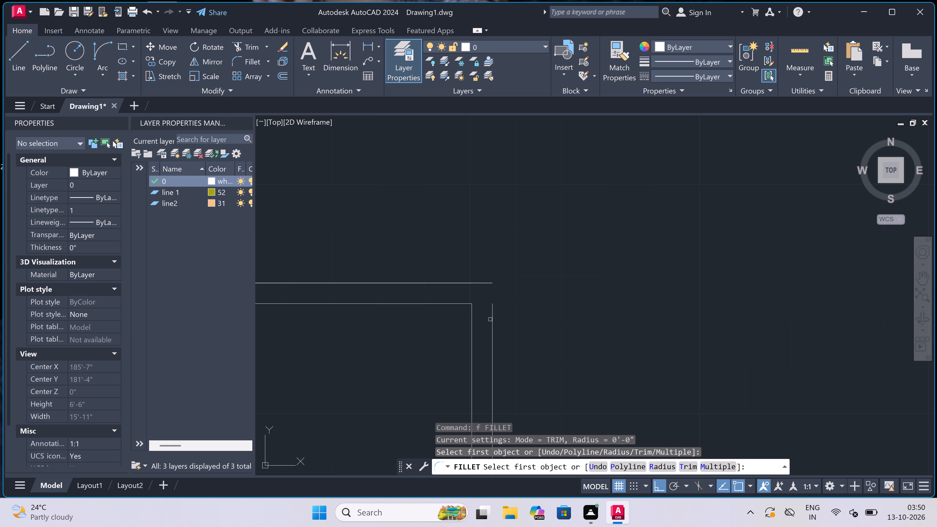
pyautogui.click(491, 316)
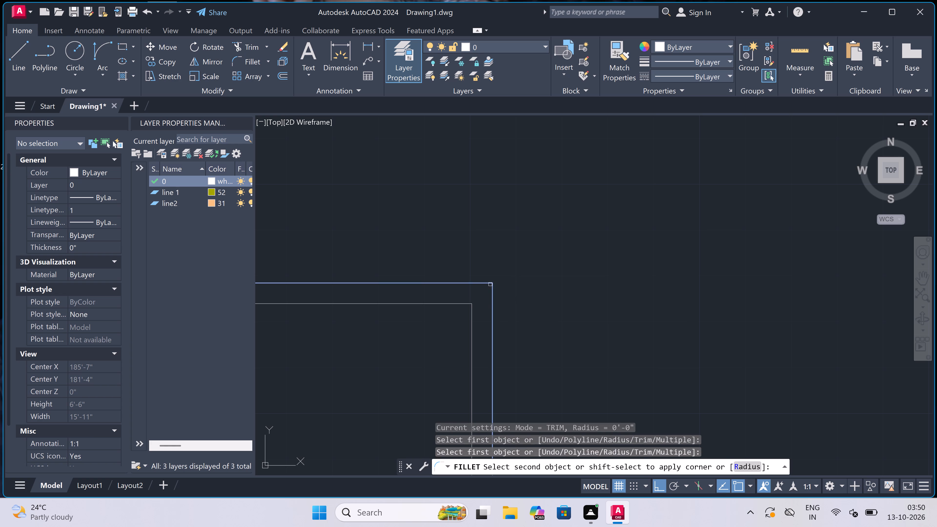
pyautogui.click(490, 282)
# Move the whole staircase, treads and direction lines together, straight up towards the upper wall of its room.
pyautogui.scroll(-3, 480, 276)
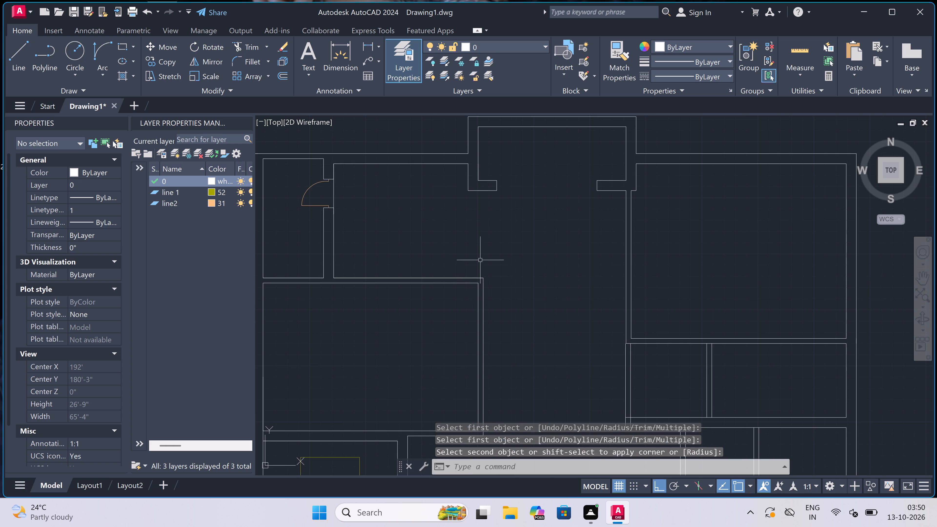
pyautogui.scroll(-2, 480, 260)
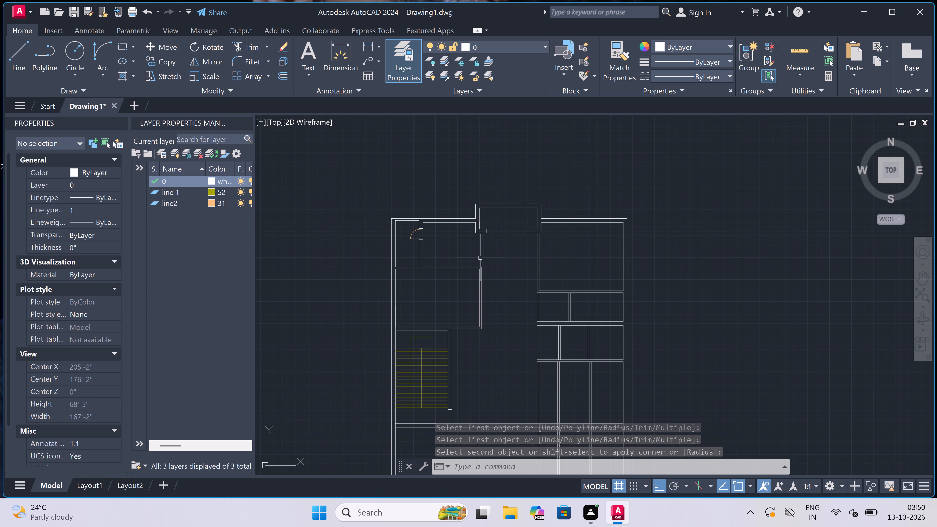
pyautogui.scroll(-2, 481, 252)
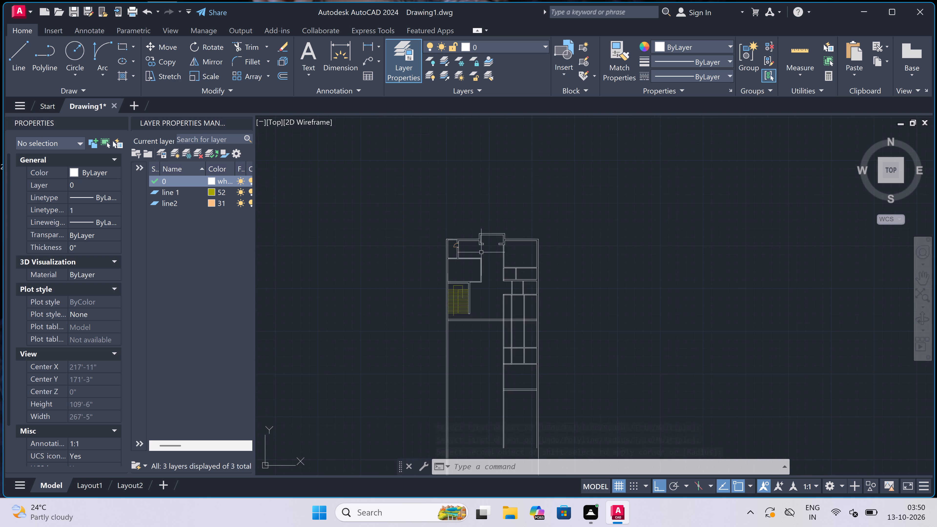
pyautogui.scroll(3, 477, 311)
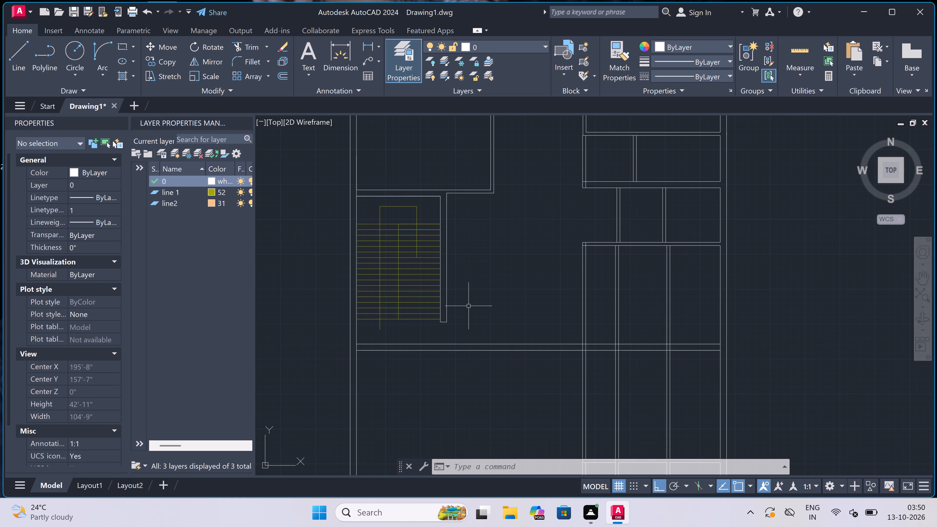
pyautogui.scroll(1, 412, 256)
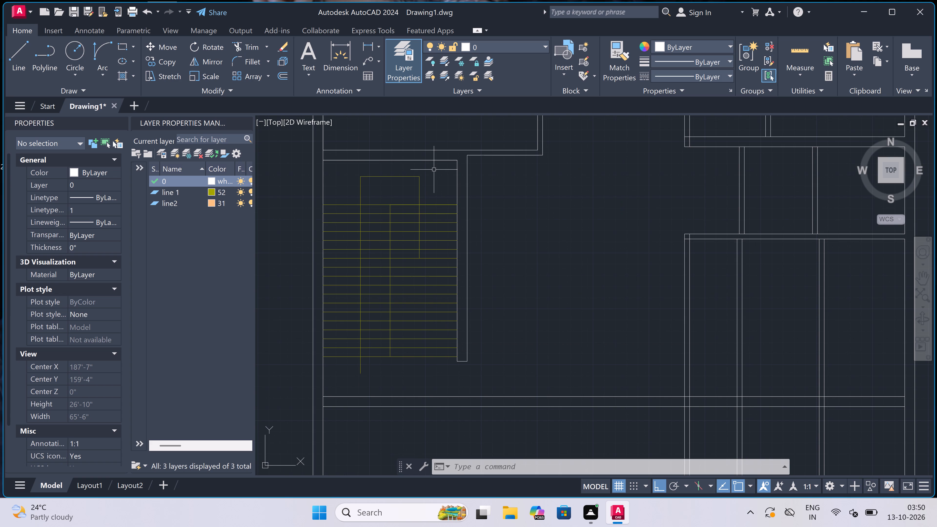
pyautogui.click(434, 170)
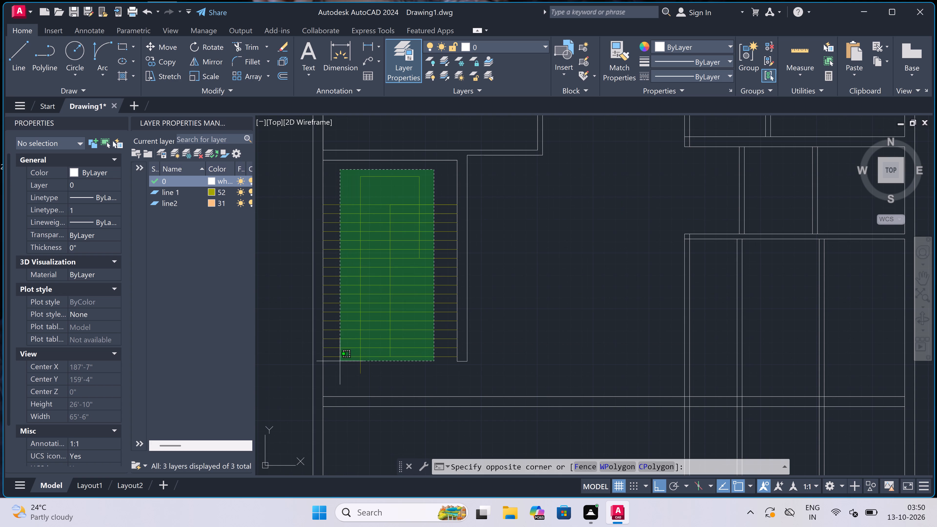
pyautogui.click(336, 374)
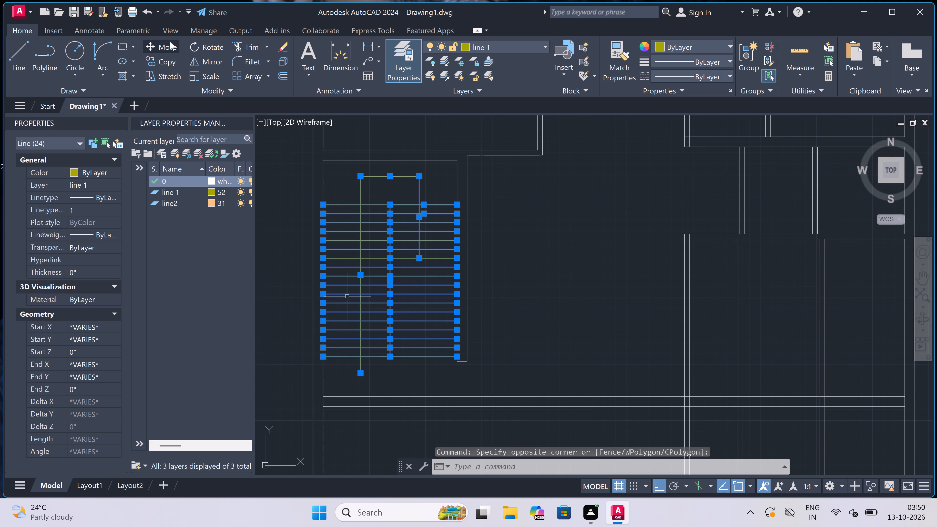
pyautogui.doubleClick(164, 45)
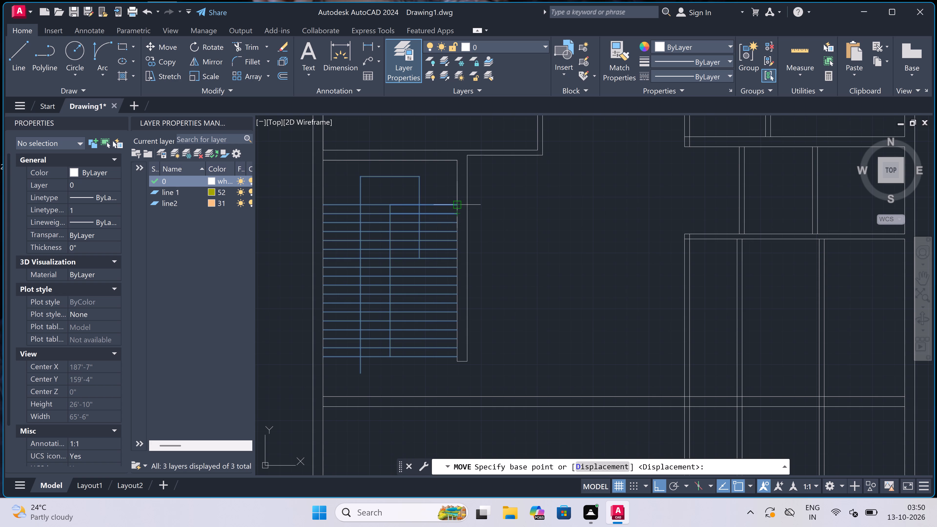
pyautogui.doubleClick(454, 206)
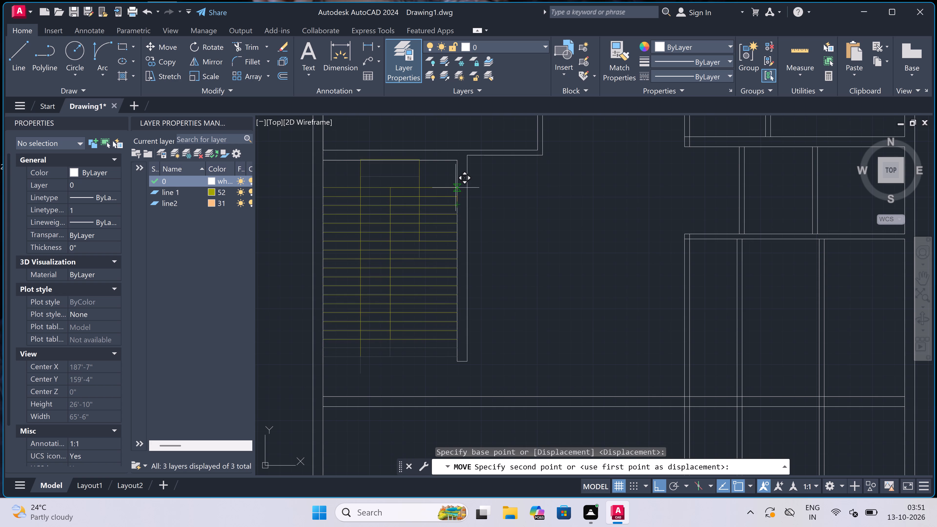
pyautogui.doubleClick(456, 186)
# Delete the two vertical direction lines and their connecting top line from the staircase, keeping the treads and the centre line.
pyautogui.click(428, 171)
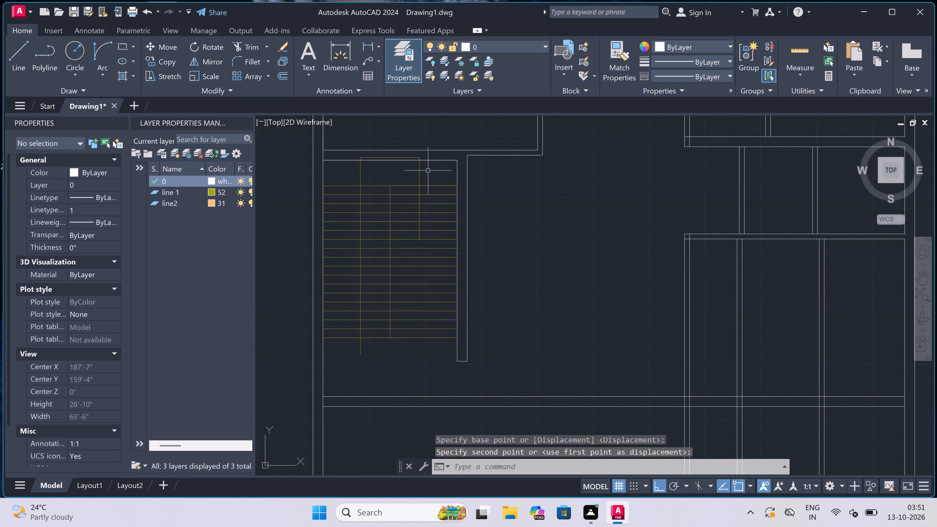
pyautogui.doubleClick(330, 170)
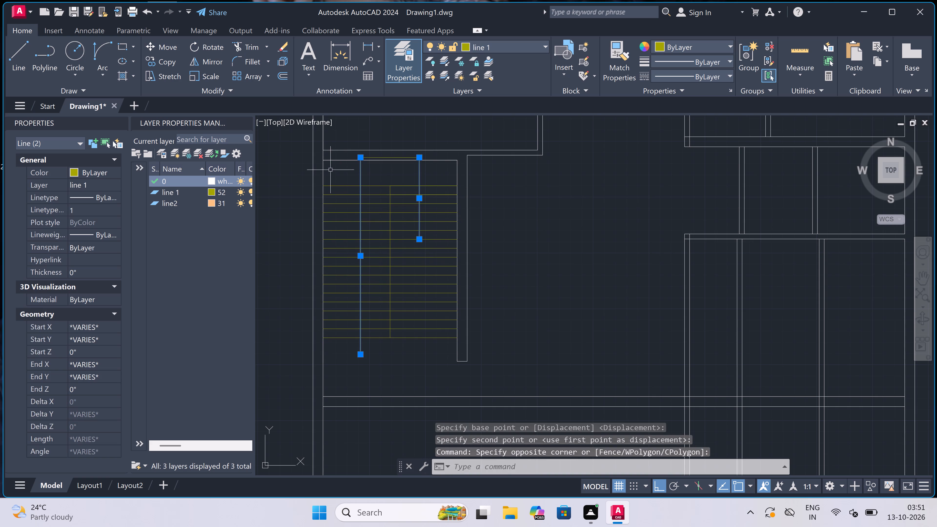
pyautogui.press('Delete')
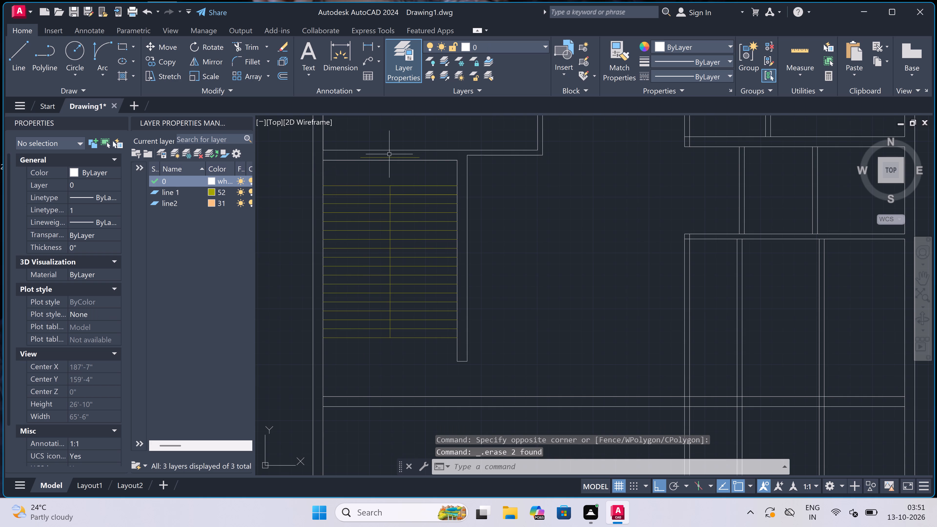
pyautogui.scroll(3, 409, 150)
pyautogui.click(396, 160)
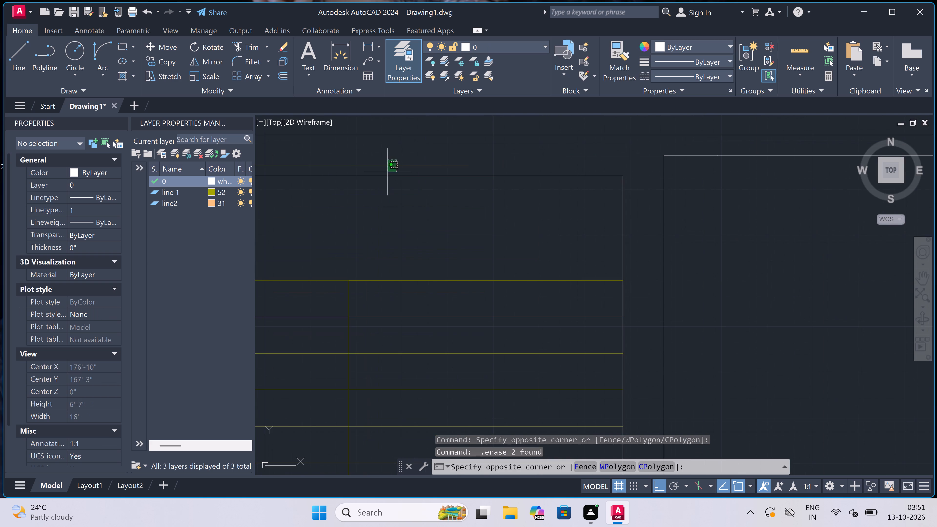
pyautogui.doubleClick(387, 171)
pyautogui.press('Delete')
pyautogui.scroll(-7, 389, 168)
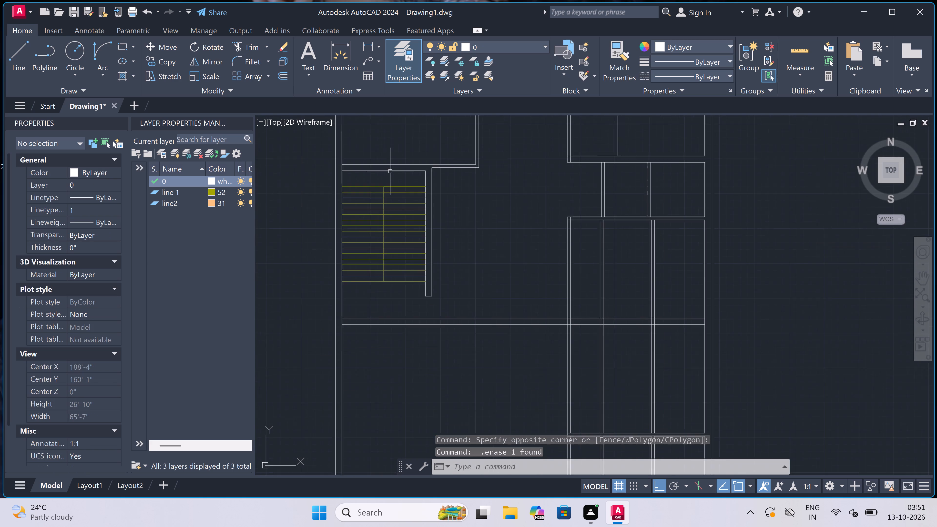
# Shorten the wall stub beside the staircase by drawing a new end line just below the last tread and trimming everything beyond it.
pyautogui.scroll(2, 426, 253)
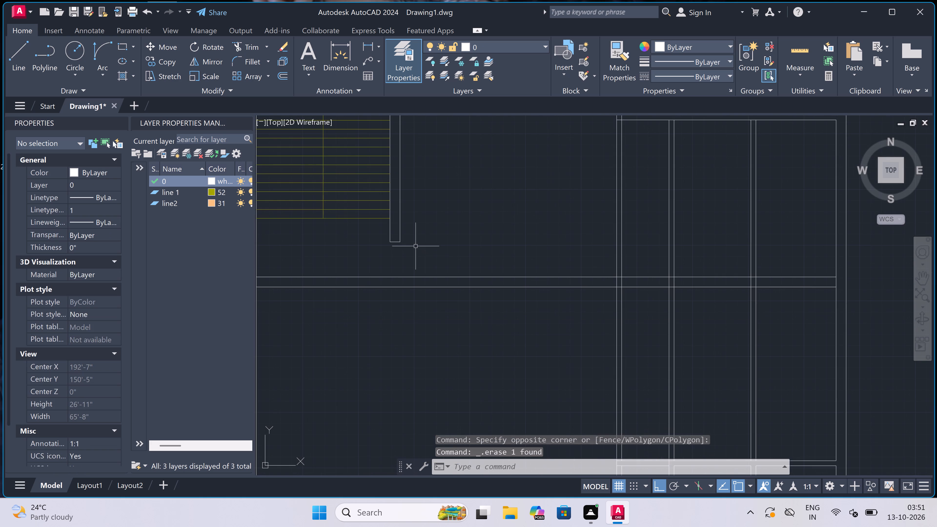
pyautogui.scroll(-1, 415, 246)
pyautogui.press('l')
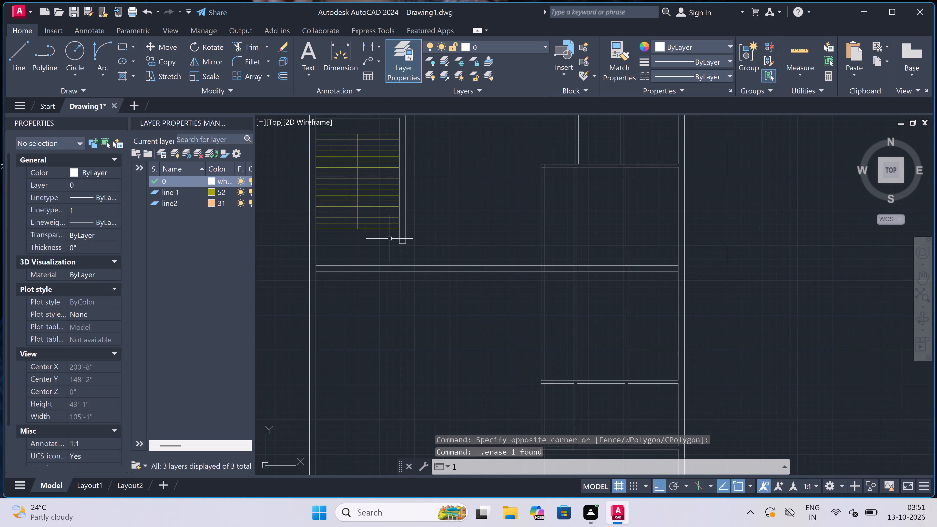
pyautogui.press('space')
pyautogui.scroll(2, 402, 235)
pyautogui.click(395, 232)
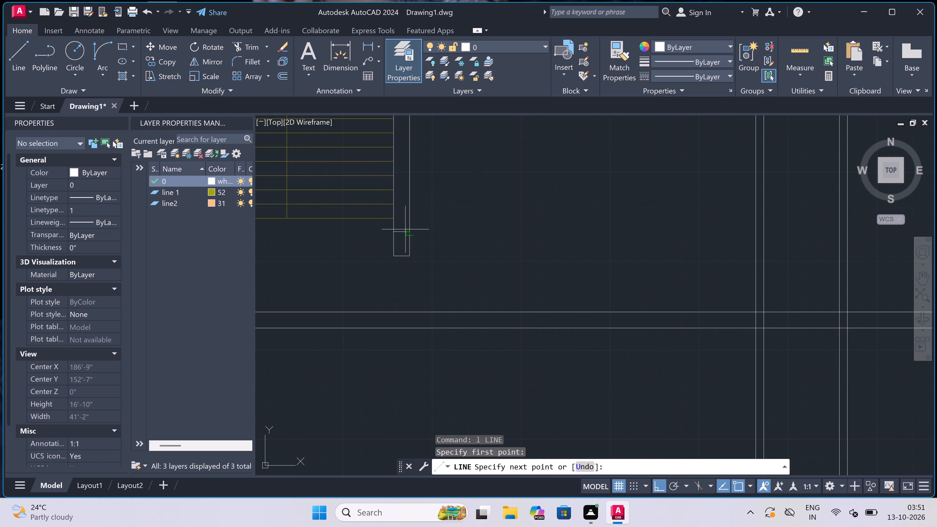
pyautogui.click(407, 230)
pyautogui.press('Escape')
pyautogui.press('t')
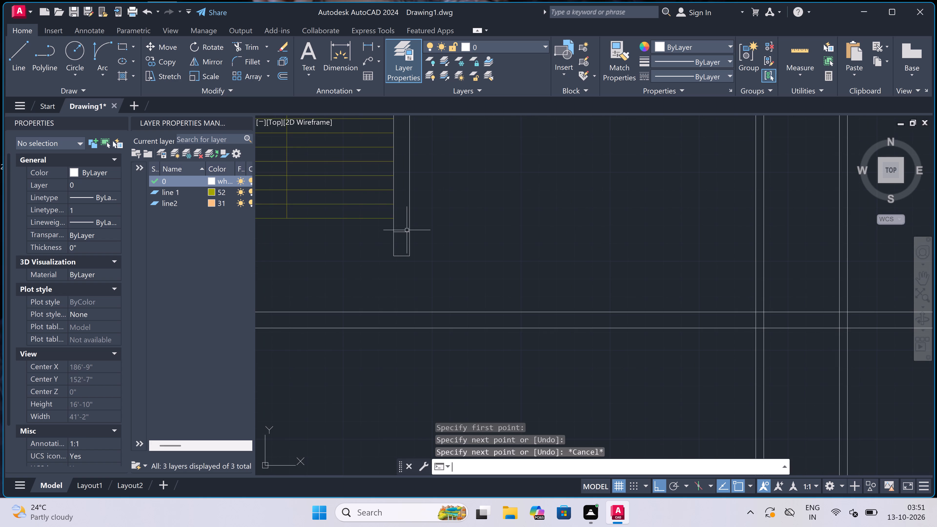
pyautogui.press('r')
pyautogui.click(420, 241)
pyautogui.press('space')
pyautogui.click(420, 241)
pyautogui.click(393, 244)
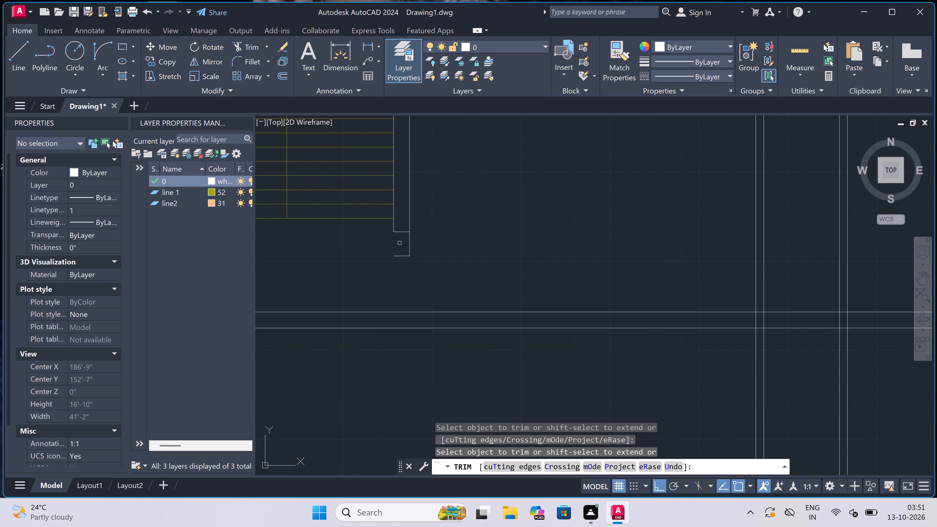
pyautogui.moveTo(425, 241); pyautogui.dragTo(422, 243)
pyautogui.click(388, 249)
pyautogui.click(396, 256)
pyautogui.press('Escape')
# On layer line2, draw a door jamb across the right wall of the room above the staircase, near its lower corner, with a 2" stop and 3' leaf.
pyautogui.scroll(-4, 403, 245)
pyautogui.scroll(1, 418, 244)
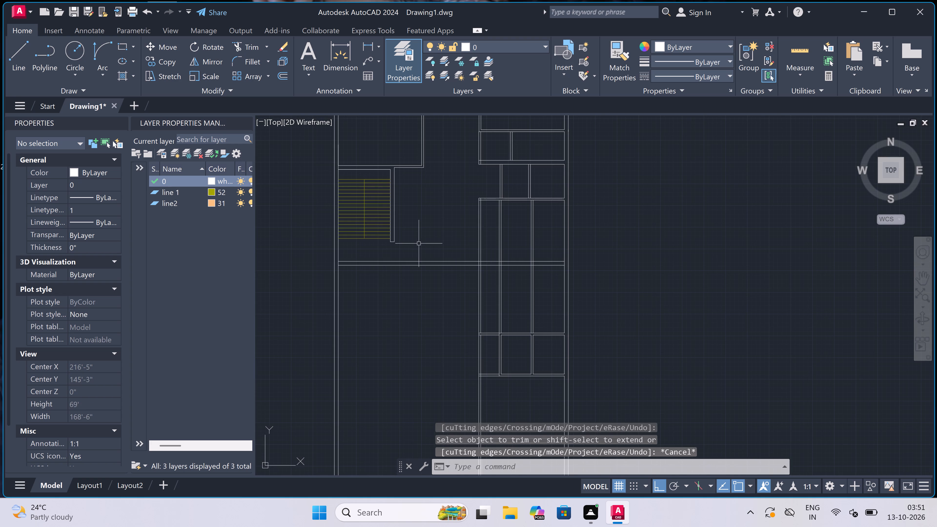
pyautogui.scroll(-1, 419, 243)
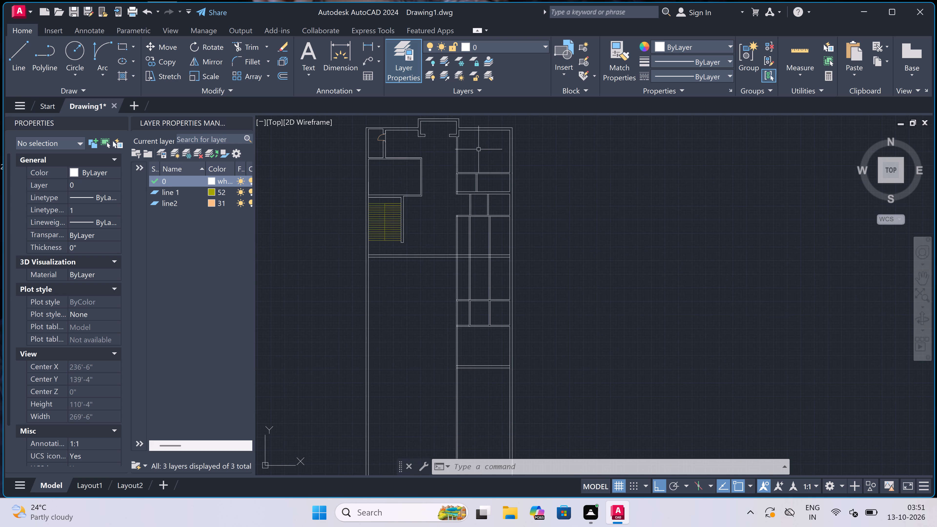
pyautogui.click(509, 41)
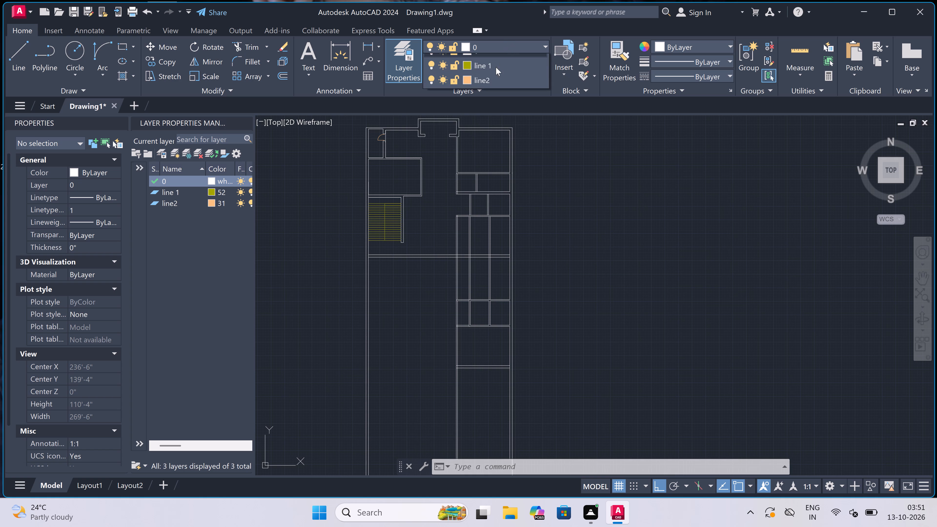
pyautogui.click(483, 89)
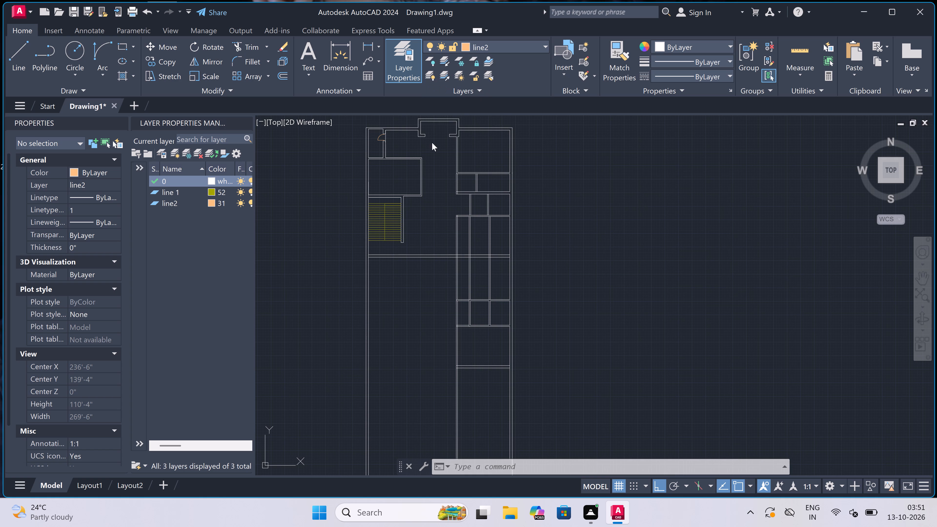
pyautogui.scroll(3, 410, 174)
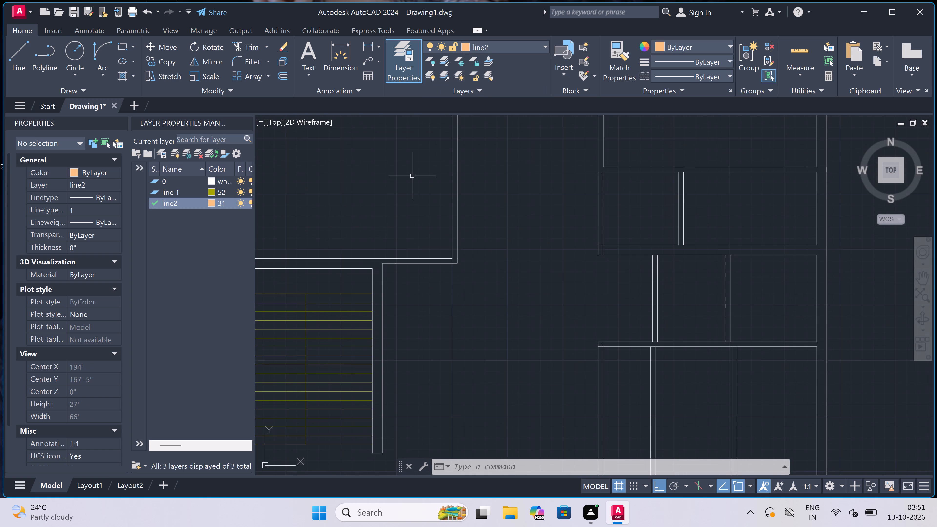
pyautogui.press('l')
pyautogui.press('space')
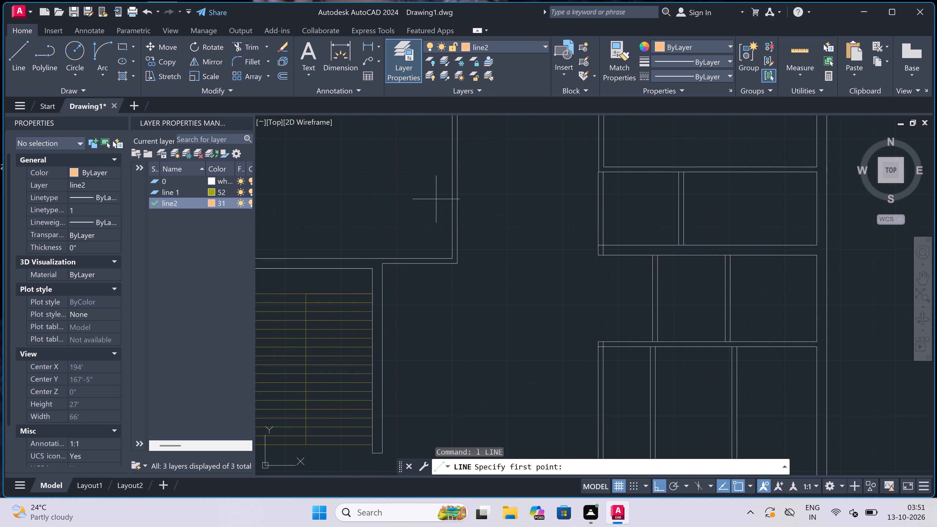
pyautogui.scroll(1, 454, 236)
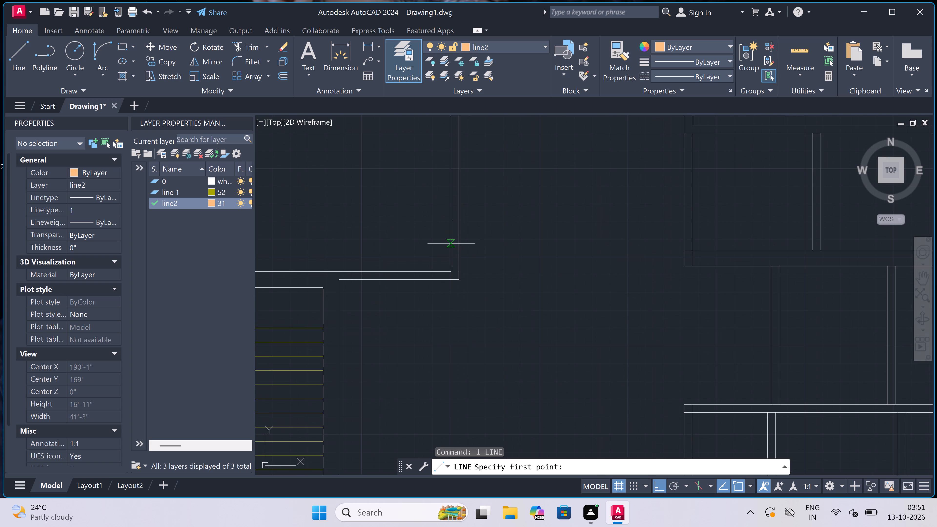
pyautogui.moveTo(451, 251); pyautogui.dragTo(452, 248)
pyautogui.click(458, 249)
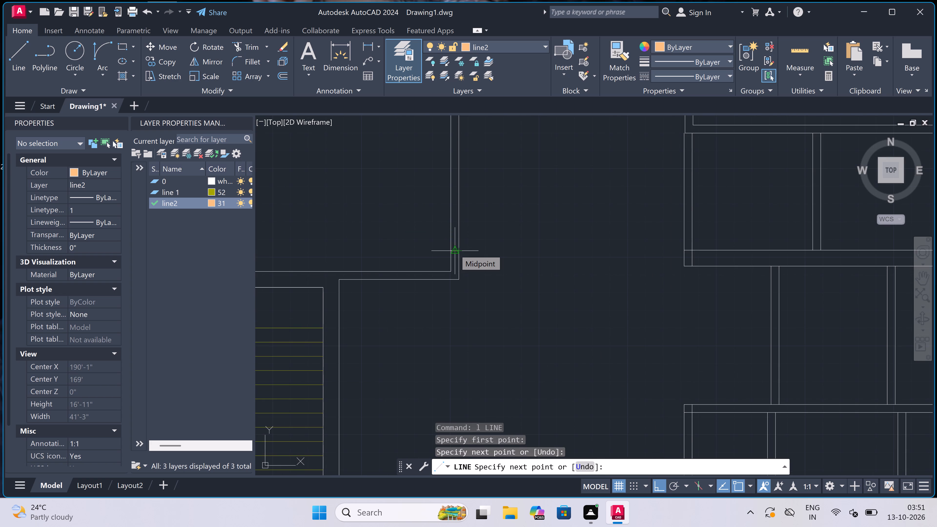
pyautogui.doubleClick(453, 251)
pyautogui.scroll(1, 450, 222)
pyautogui.write('2"')
pyautogui.press('space')
pyautogui.write("3'")
pyautogui.press('space')
pyautogui.press('Escape')
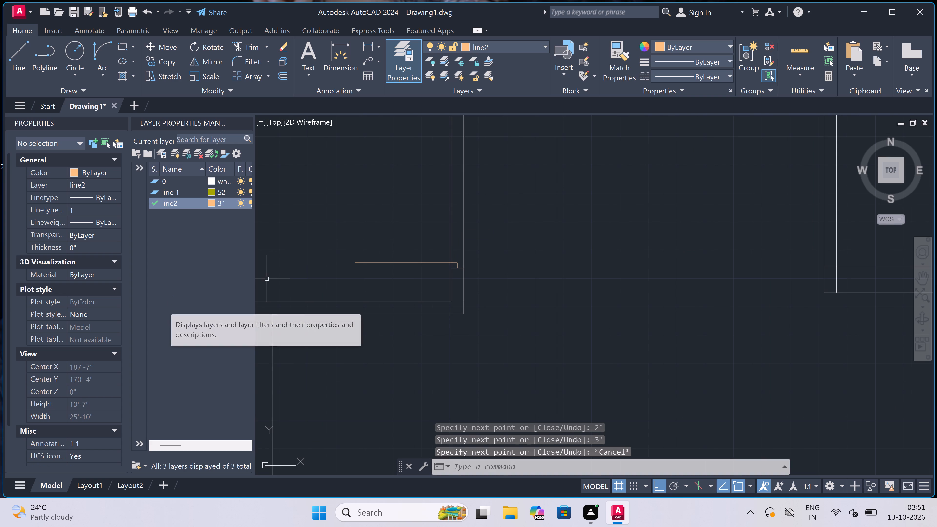
# Draw the opposite door jamb across the same wall above the leaf, with a 2" stop line from its midpoint.
pyautogui.press('space')
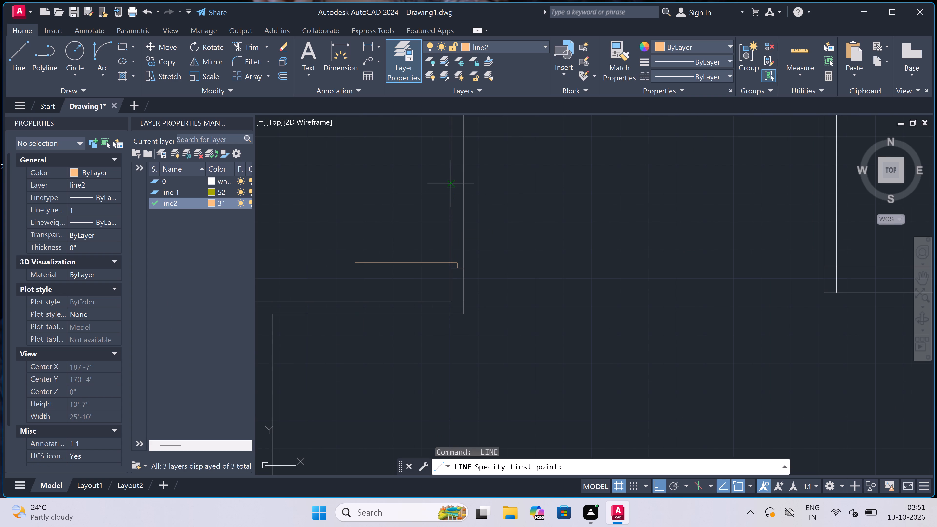
pyautogui.doubleClick(451, 182)
pyautogui.tripleClick(459, 182)
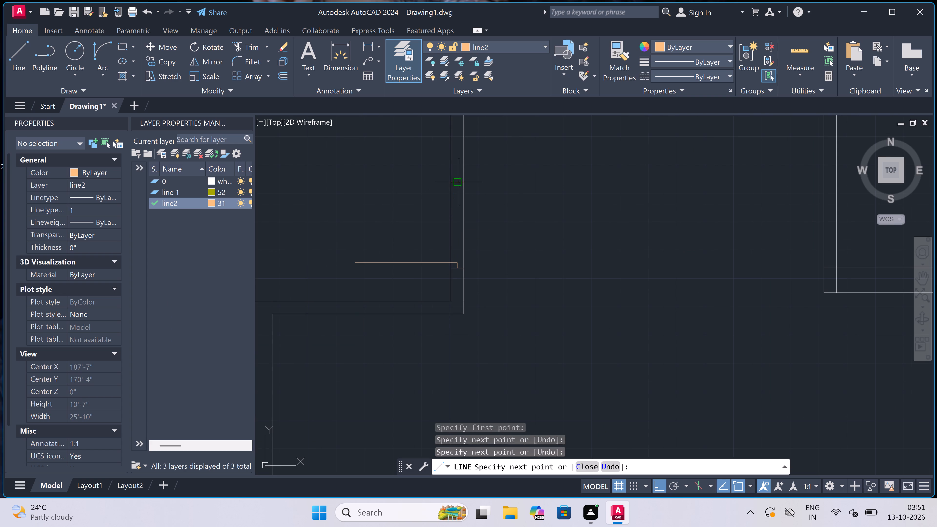
pyautogui.click(459, 182)
pyautogui.press('3')
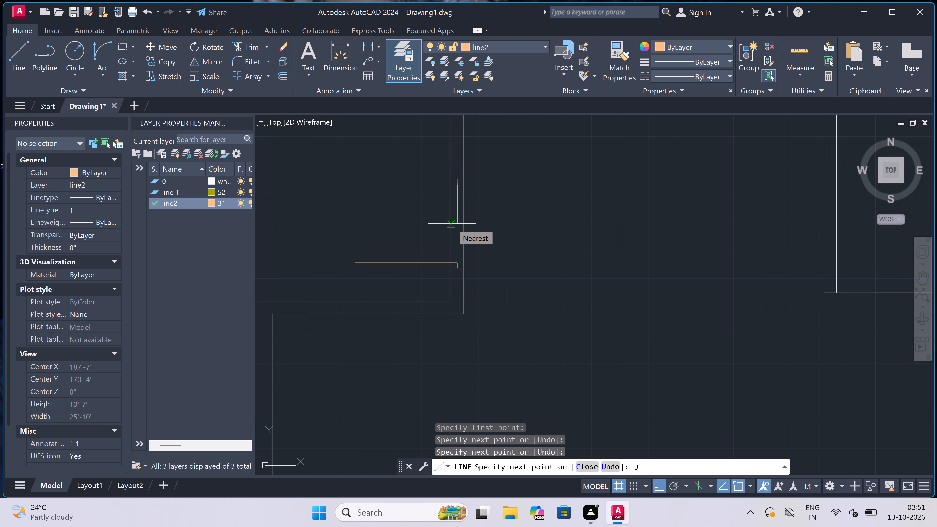
pyautogui.press('BackSpace')
pyautogui.press('2')
pyautogui.write('"')
pyautogui.press('space')
pyautogui.press('Escape')
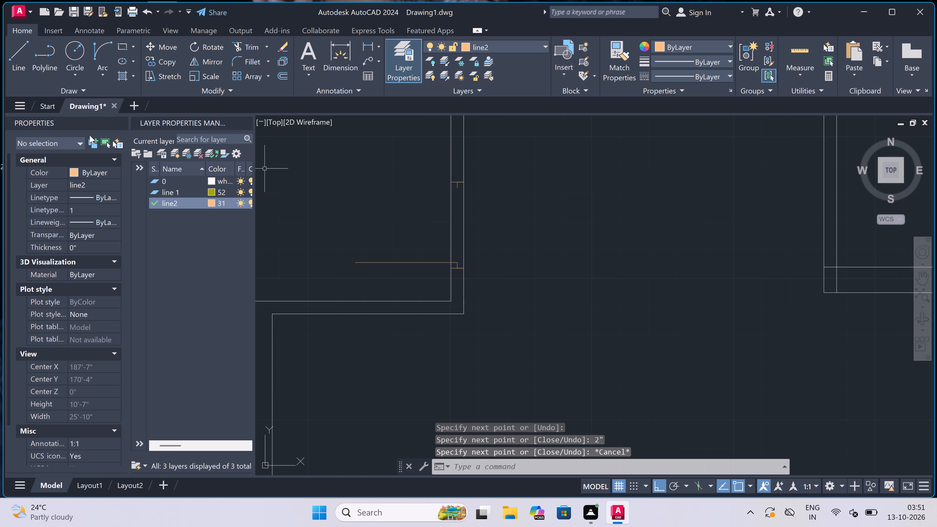
# Draw the door swing arc from the free end of the 3' leaf to the opposite jamb's stop, above the staircase.
pyautogui.click(108, 47)
pyautogui.click(107, 49)
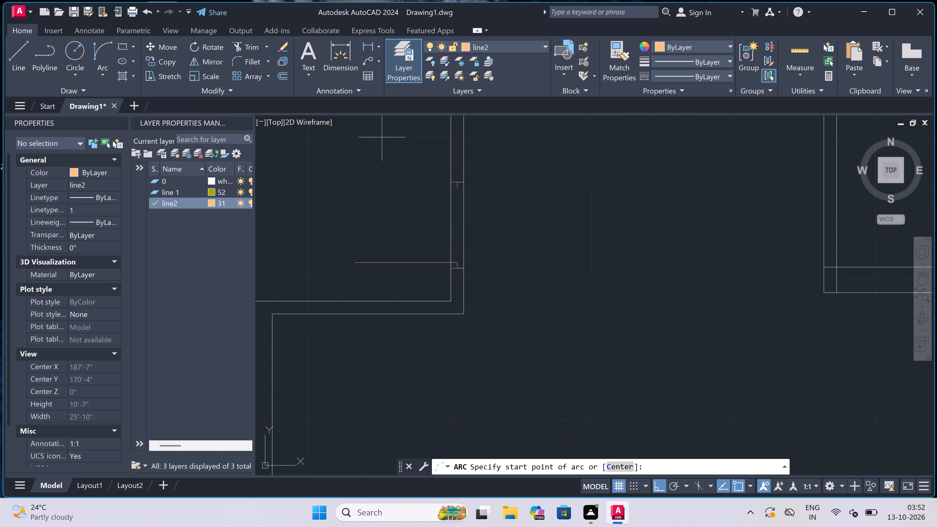
pyautogui.click(352, 259)
pyautogui.click(456, 189)
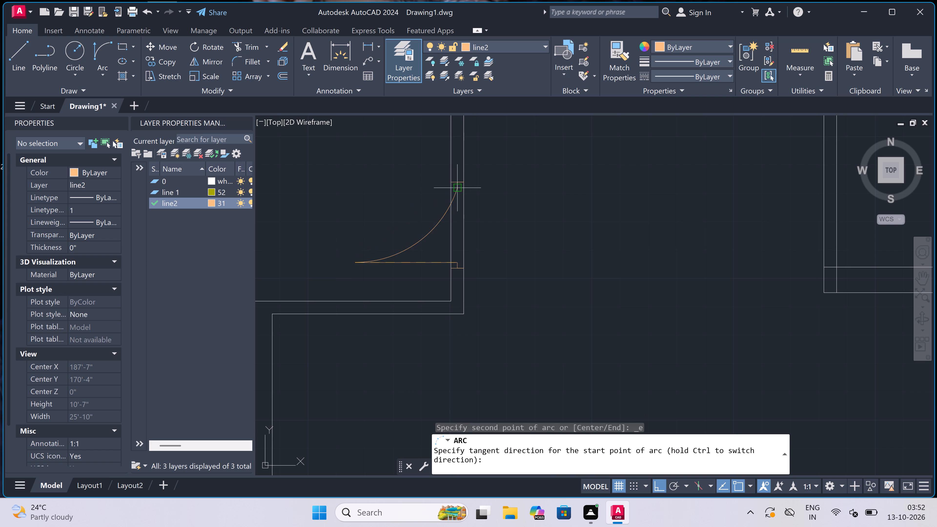
pyautogui.click(433, 172)
# Trim both wall lines between the two jambs to open the doorway in the room above the staircase.
pyautogui.press('t')
pyautogui.press('r')
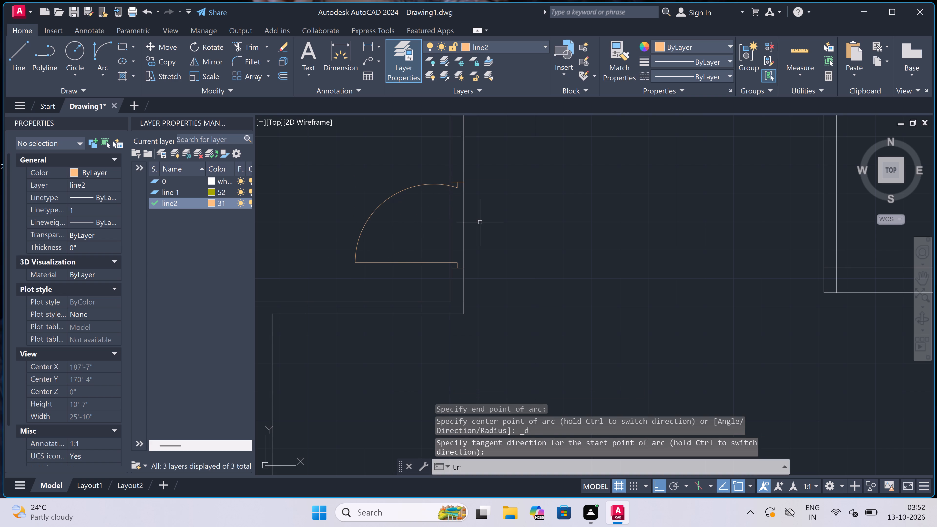
pyautogui.press('space')
pyautogui.click(480, 222)
pyautogui.click(420, 223)
pyautogui.scroll(-4, 403, 210)
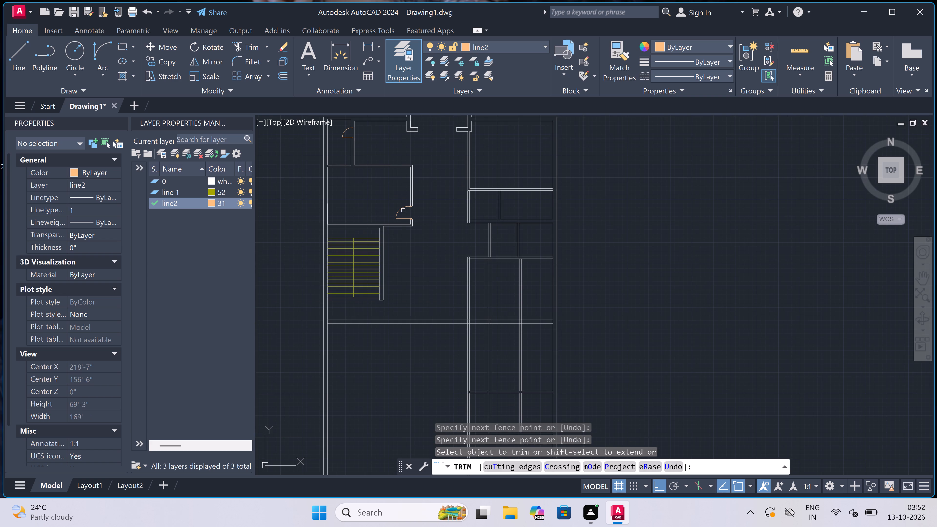
pyautogui.press('Escape')
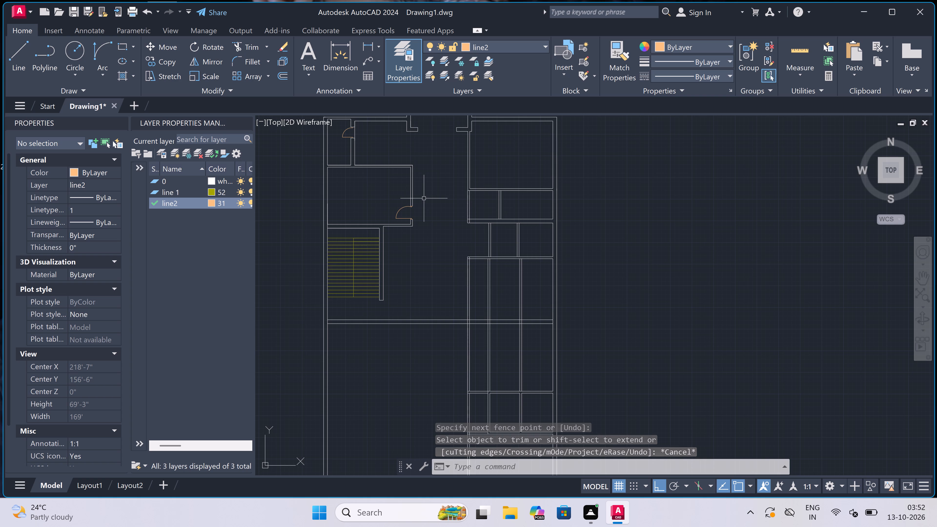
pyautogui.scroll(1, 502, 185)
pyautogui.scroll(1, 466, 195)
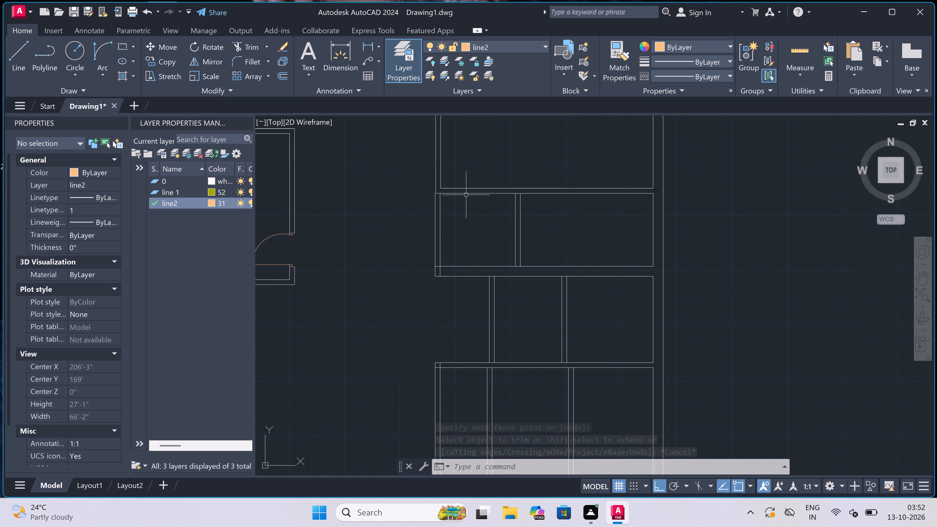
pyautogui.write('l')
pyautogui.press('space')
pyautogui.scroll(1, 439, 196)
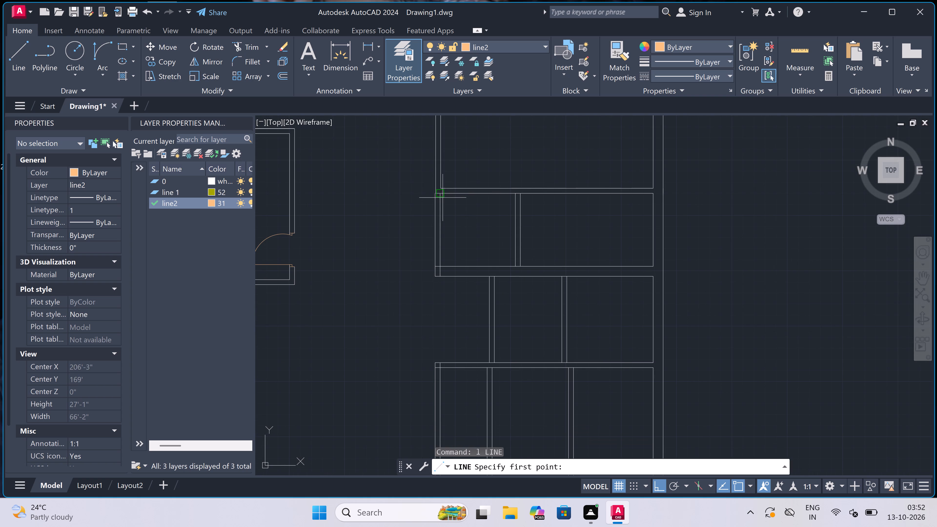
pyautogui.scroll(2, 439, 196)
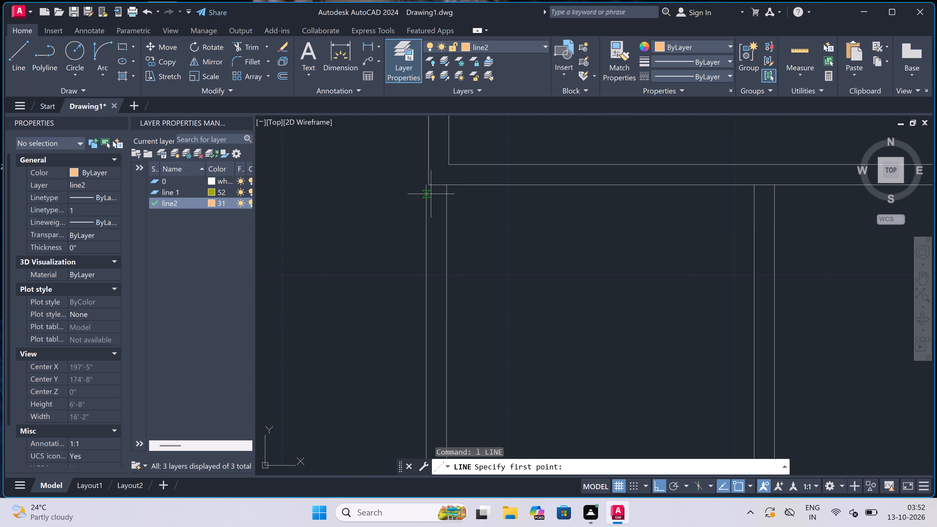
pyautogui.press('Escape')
# Trim away the misaligned left wall lines of the small room below the large upper-right room, including the leftover inside its lower wall.
pyautogui.scroll(-1, 431, 193)
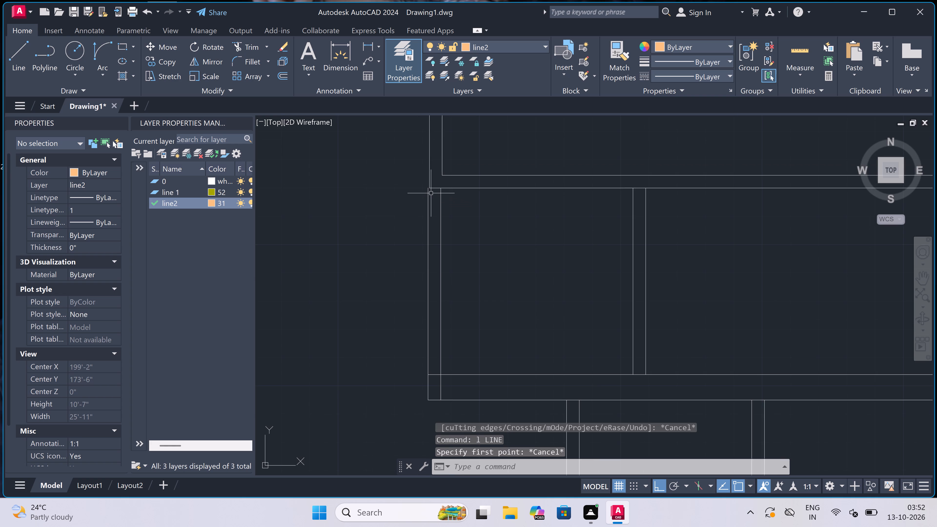
pyautogui.write('tr')
pyautogui.press('space')
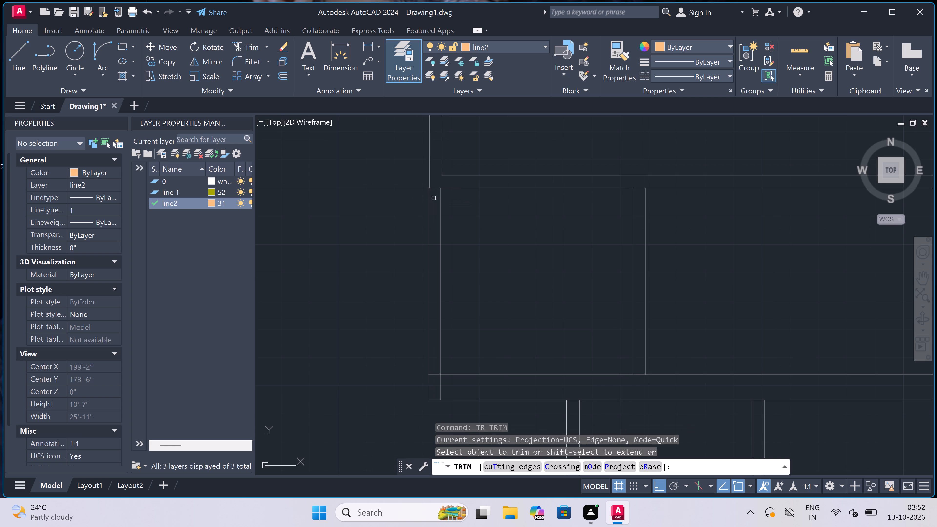
pyautogui.click(445, 201)
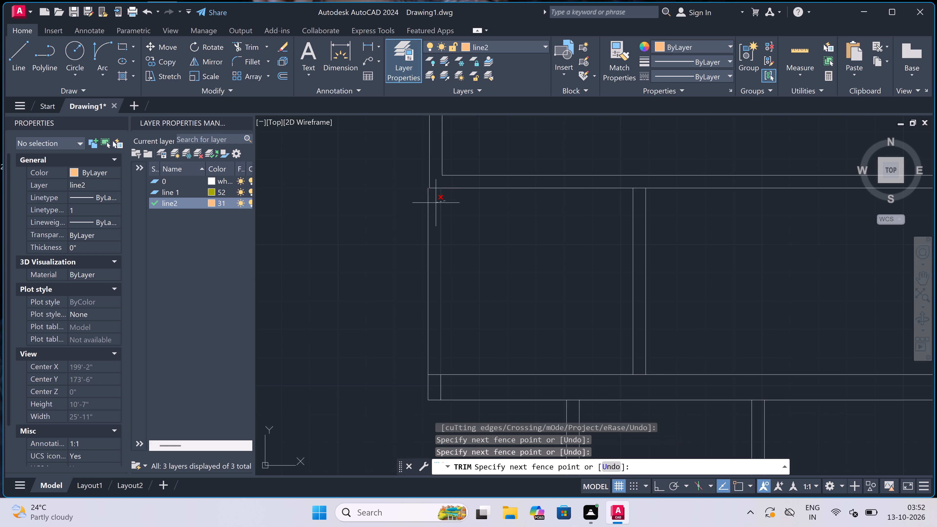
pyautogui.doubleClick(422, 198)
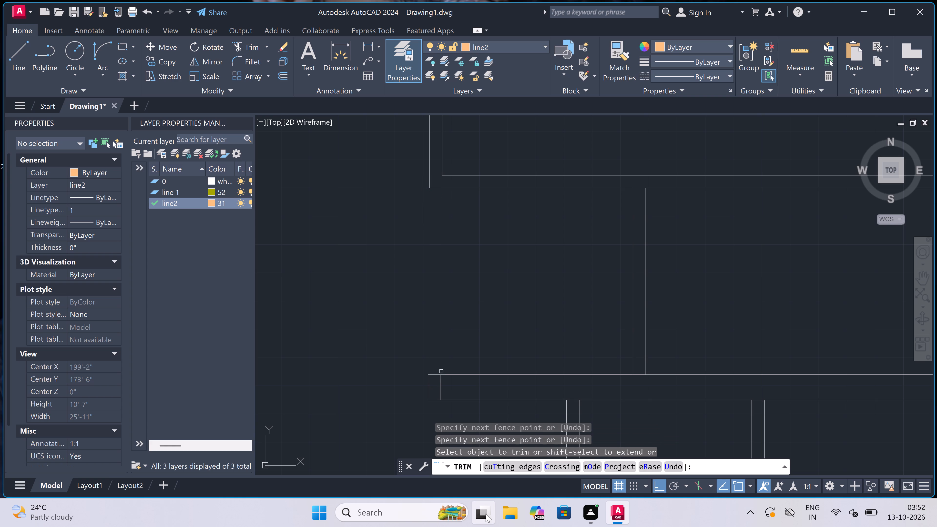
pyautogui.scroll(-4, 499, 454)
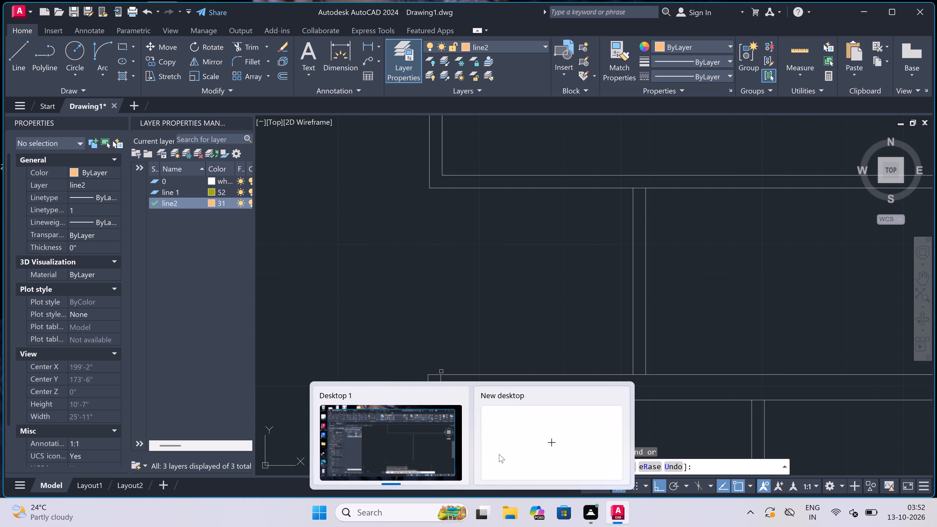
pyautogui.scroll(-1, 499, 454)
pyautogui.scroll(-3, 394, 322)
pyautogui.scroll(2, 404, 341)
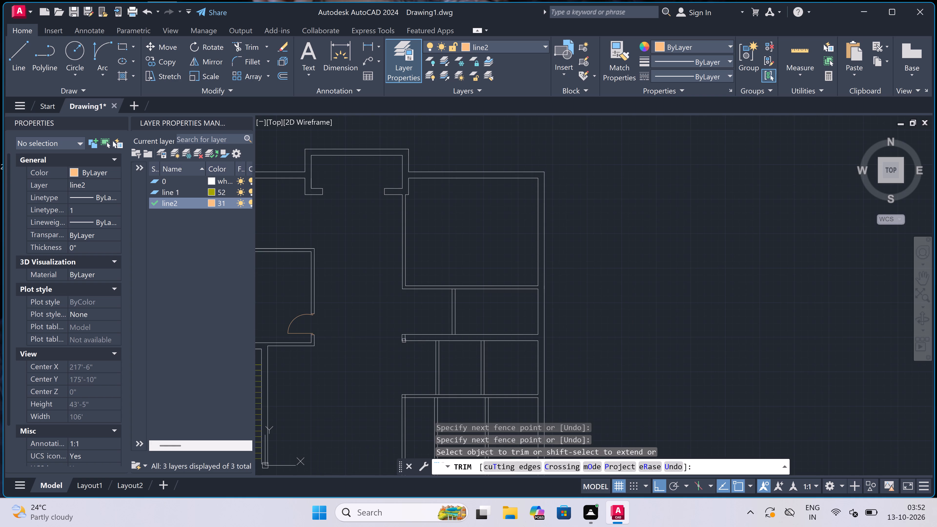
pyautogui.scroll(2, 404, 341)
pyautogui.click(405, 325)
pyautogui.click(424, 327)
pyautogui.scroll(-4, 424, 327)
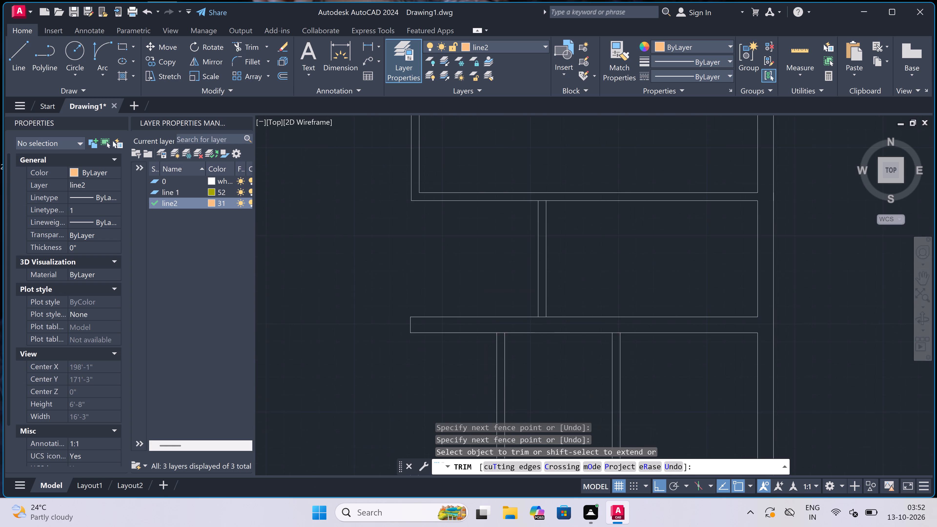
# Extend the large upper-right room's two left wall lines down through the small room to the wall below it.
pyautogui.scroll(2, 422, 310)
pyautogui.press('Escape')
pyautogui.write('ex')
pyautogui.press('space')
pyautogui.click(435, 203)
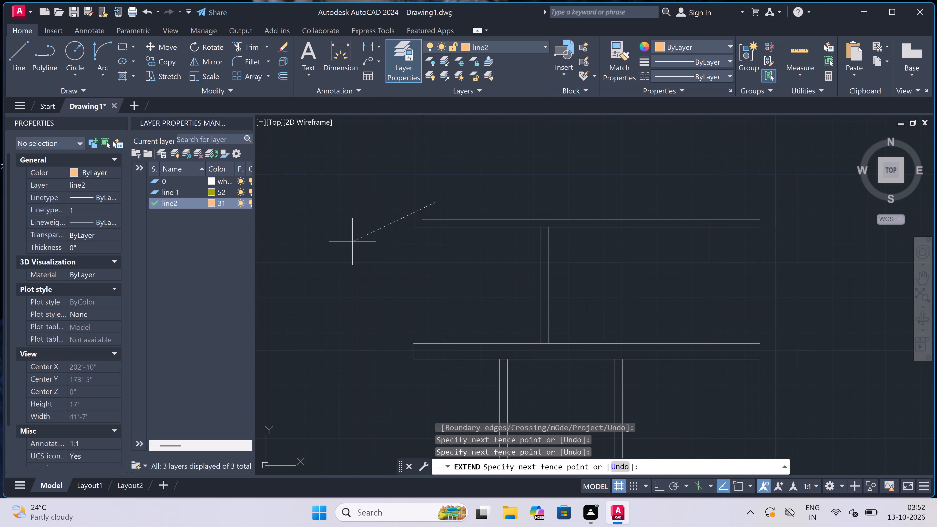
pyautogui.click(343, 248)
pyautogui.click(410, 207)
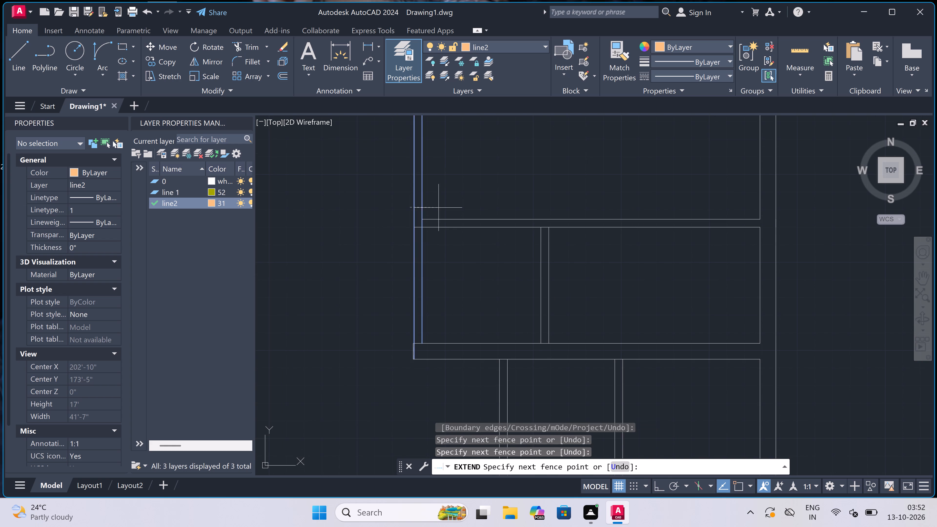
pyautogui.click(438, 208)
pyautogui.press('Escape')
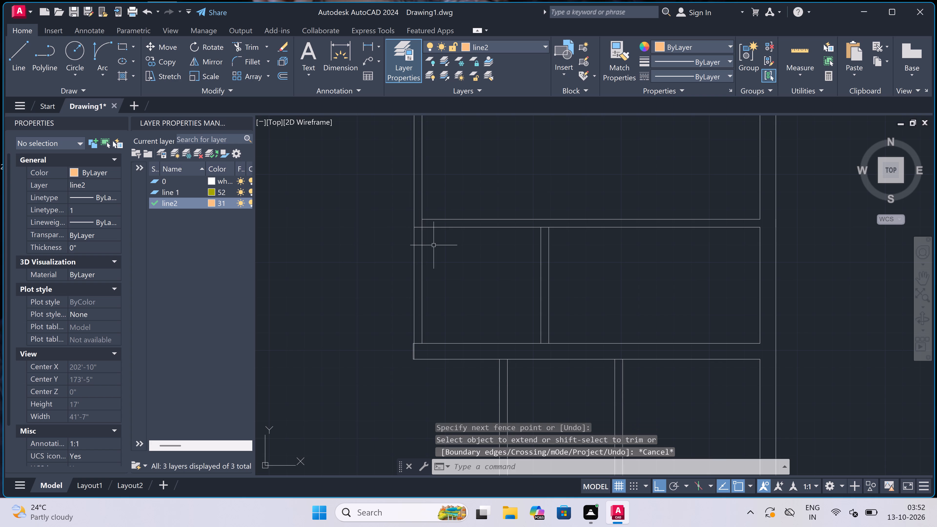
# Trim the protruding wall end and overlapping lines at the small room's lower-left corner so the extended wall forms a clean corner.
pyautogui.press('t')
pyautogui.press('r')
pyautogui.press('space')
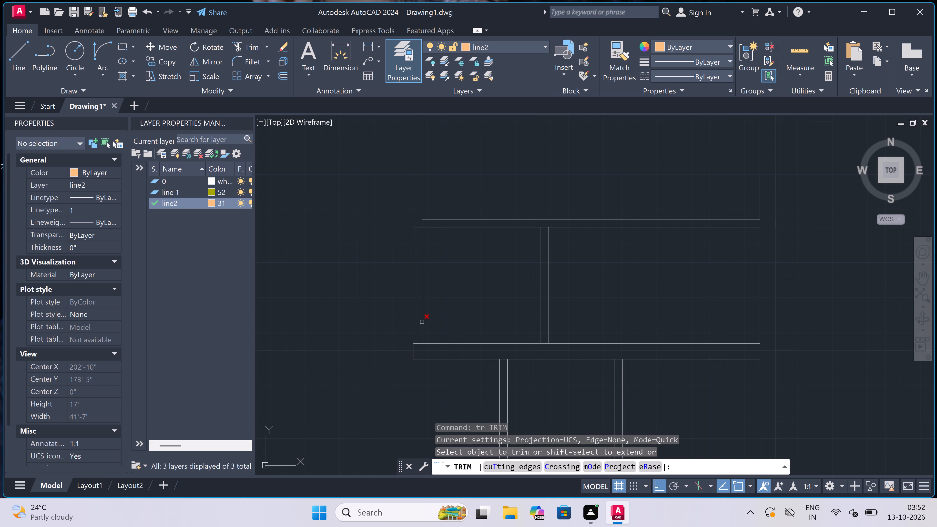
pyautogui.scroll(2, 415, 343)
pyautogui.scroll(3, 407, 399)
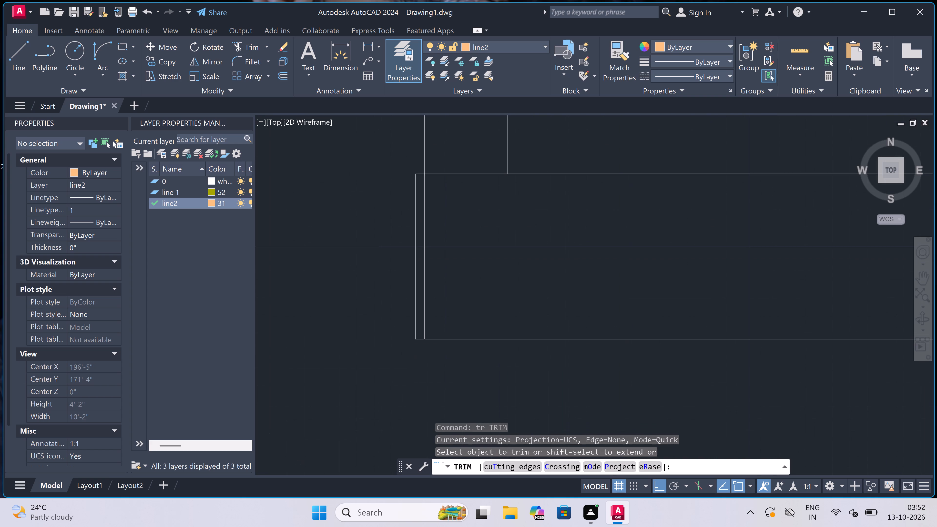
pyautogui.click(420, 170)
pyautogui.moveTo(417, 414); pyautogui.dragTo(417, 408)
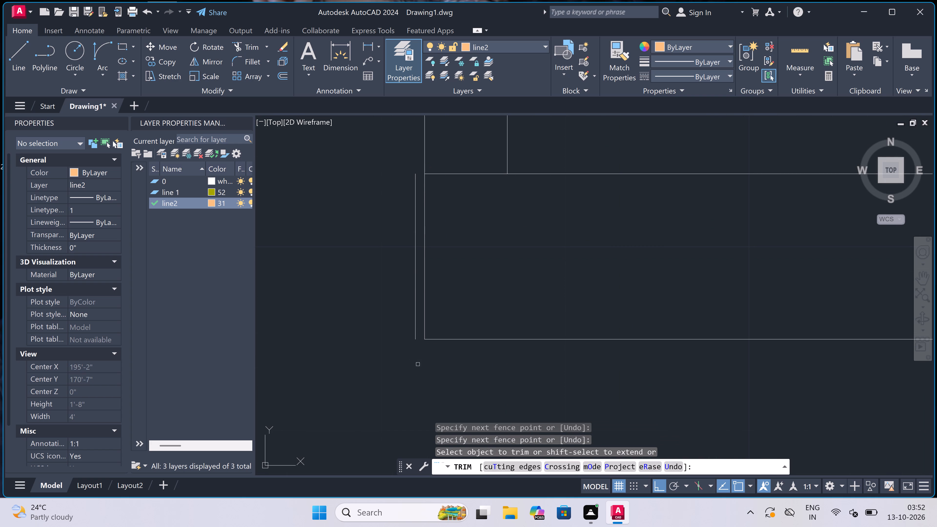
pyautogui.click(419, 337)
pyautogui.click(387, 329)
pyautogui.scroll(-2, 387, 329)
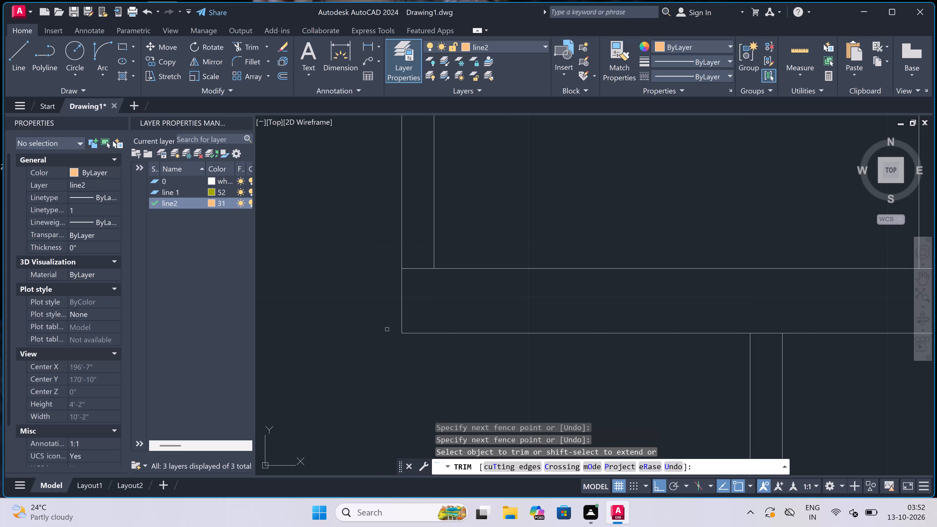
pyautogui.click(411, 293)
pyautogui.doubleClick(409, 265)
pyautogui.scroll(-4, 409, 265)
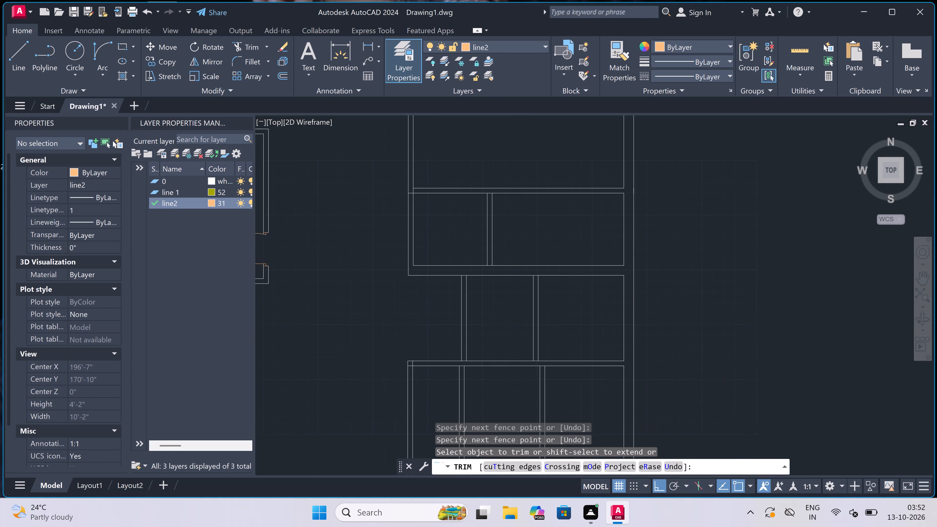
# Trim the overlapping lines where the extended left wall meets the partition between the large upper-right room and the small room.
pyautogui.scroll(5, 417, 189)
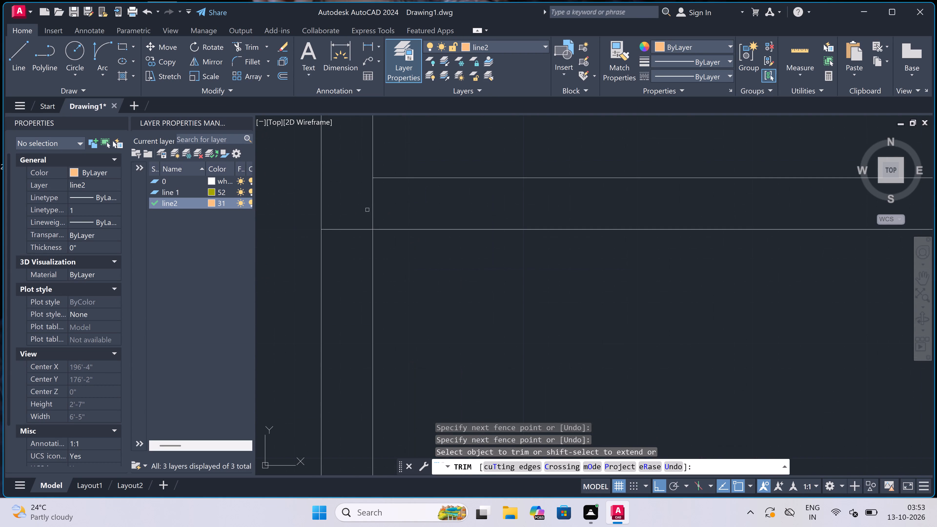
pyautogui.click(378, 200)
pyautogui.click(354, 232)
pyautogui.scroll(-5, 354, 232)
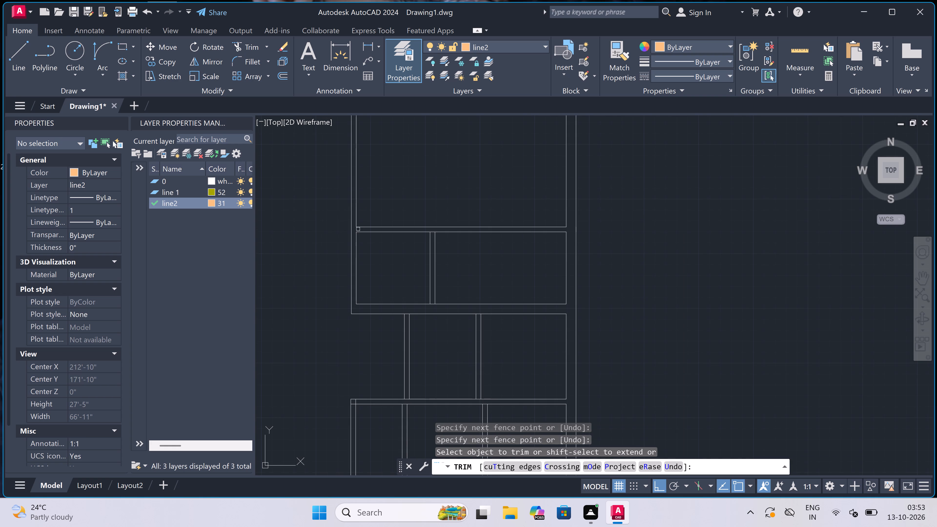
pyautogui.scroll(2, 358, 229)
pyautogui.scroll(-4, 358, 229)
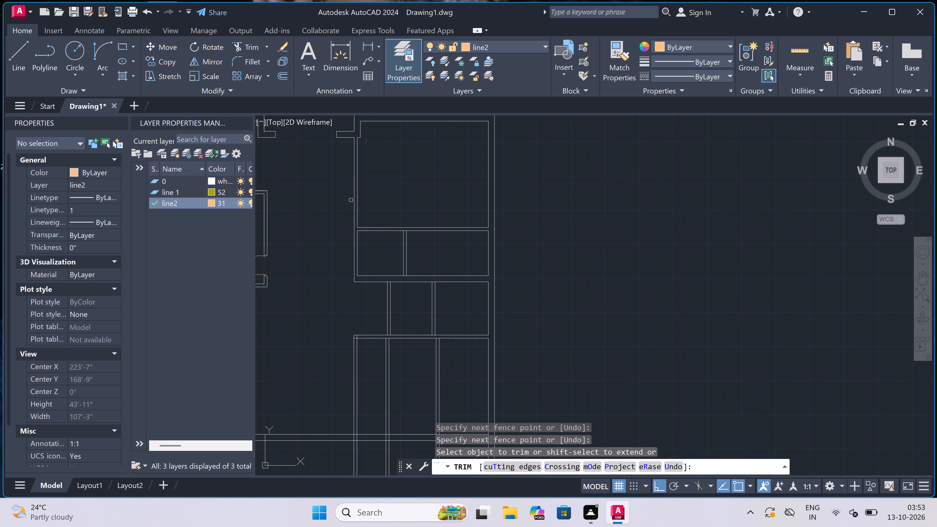
pyautogui.press('Escape')
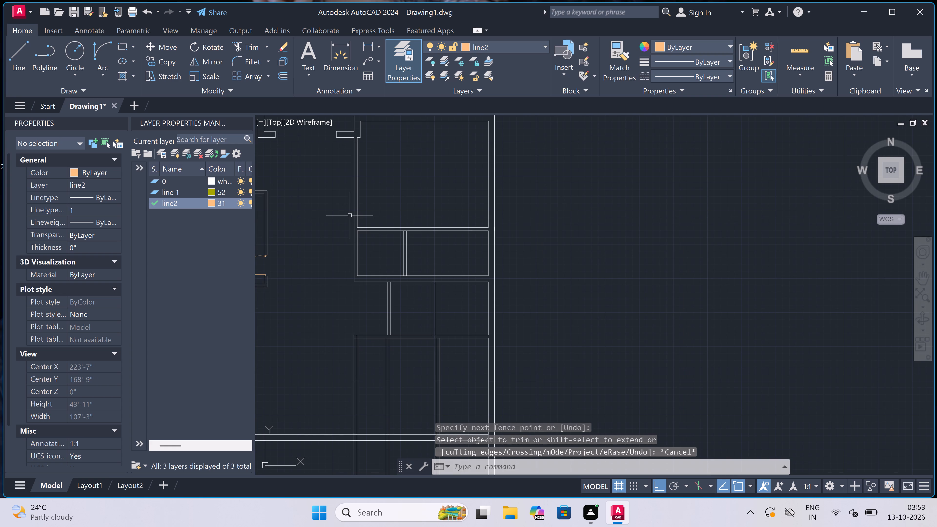
# Draw a door jamb across the large upper-right room's left wall near its lower corner, with a 2" stop and 3' leaf.
pyautogui.write('l')
pyautogui.press('space')
pyautogui.scroll(3, 351, 217)
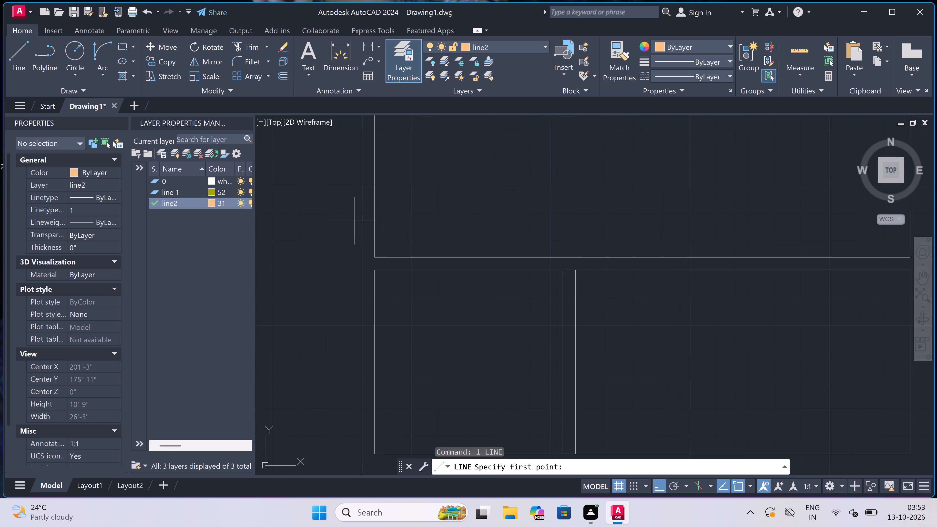
pyautogui.scroll(1, 366, 230)
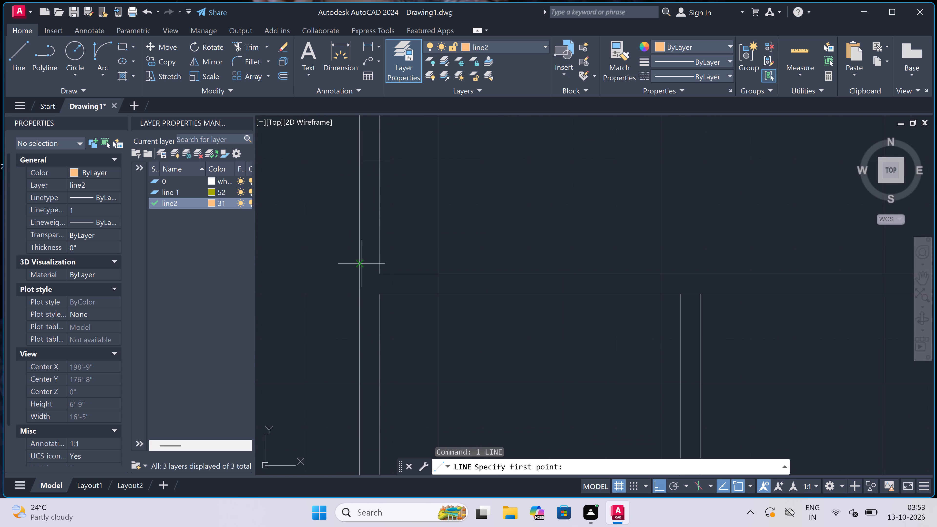
pyautogui.click(361, 253)
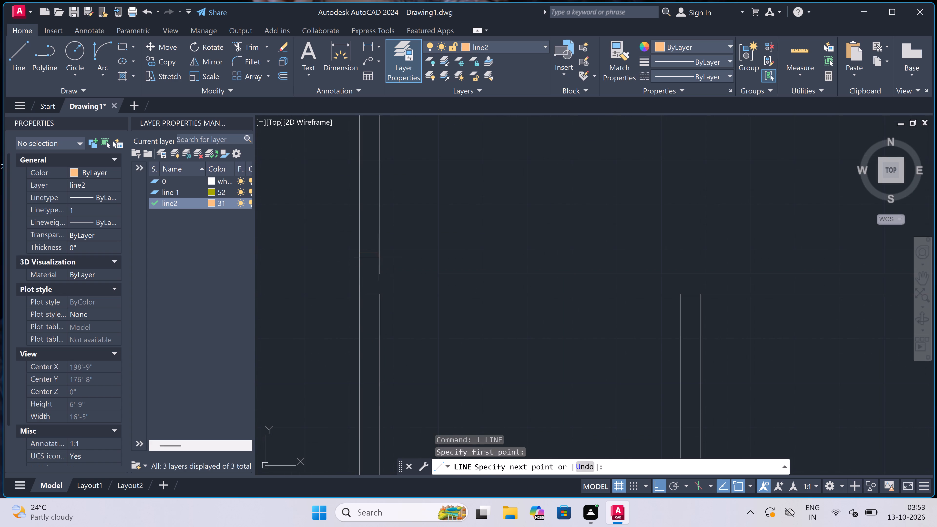
pyautogui.click(378, 256)
pyautogui.click(368, 253)
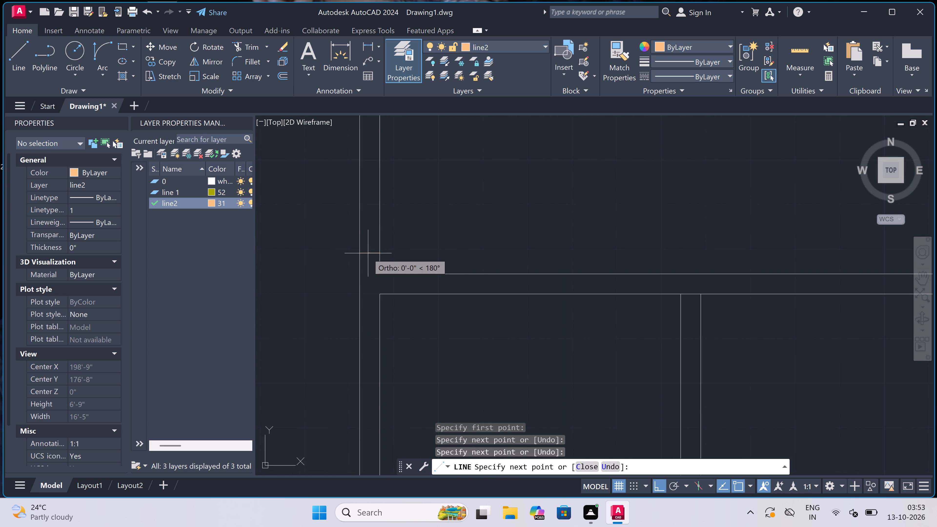
pyautogui.write('2"')
pyautogui.press('space')
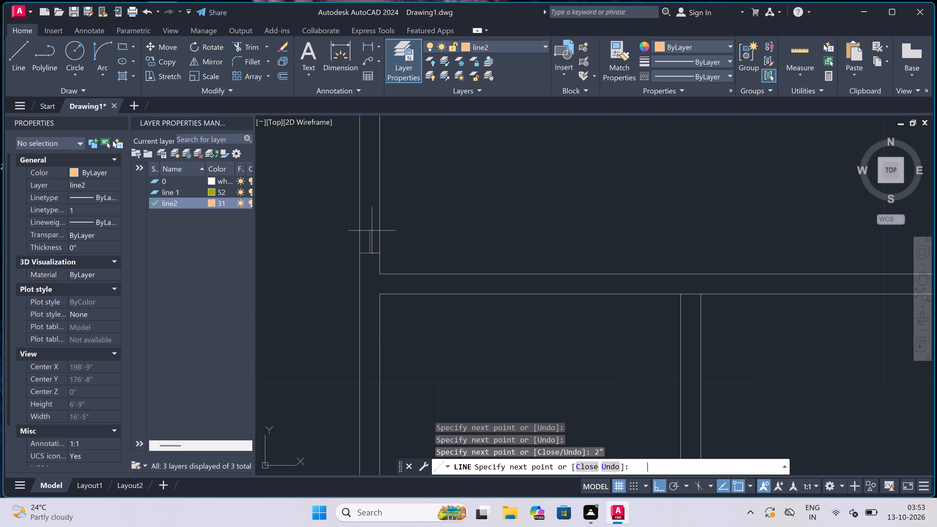
pyautogui.write("3'")
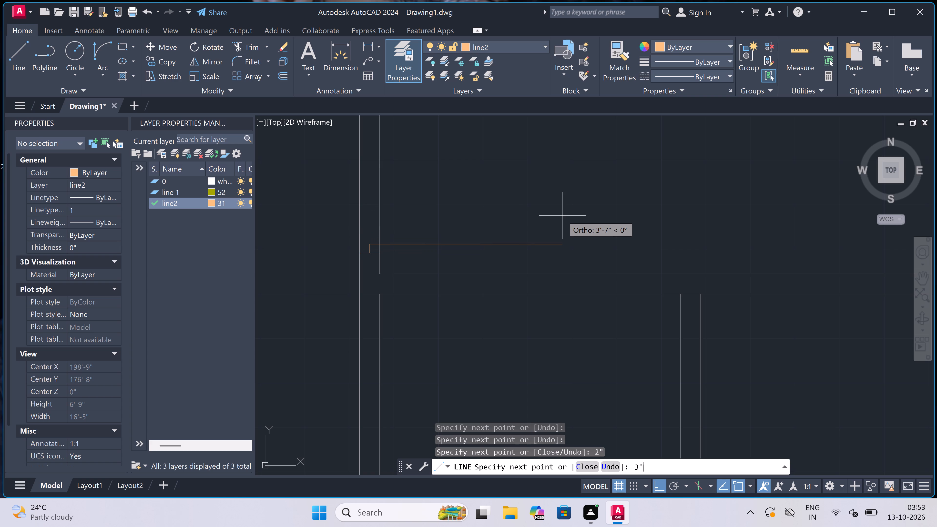
pyautogui.press('space')
pyautogui.press('Escape')
# Complete the 3' door leaf and draw the opposite jamb across the same wall above it, with a 2" stop at mid-wall.
pyautogui.press('space')
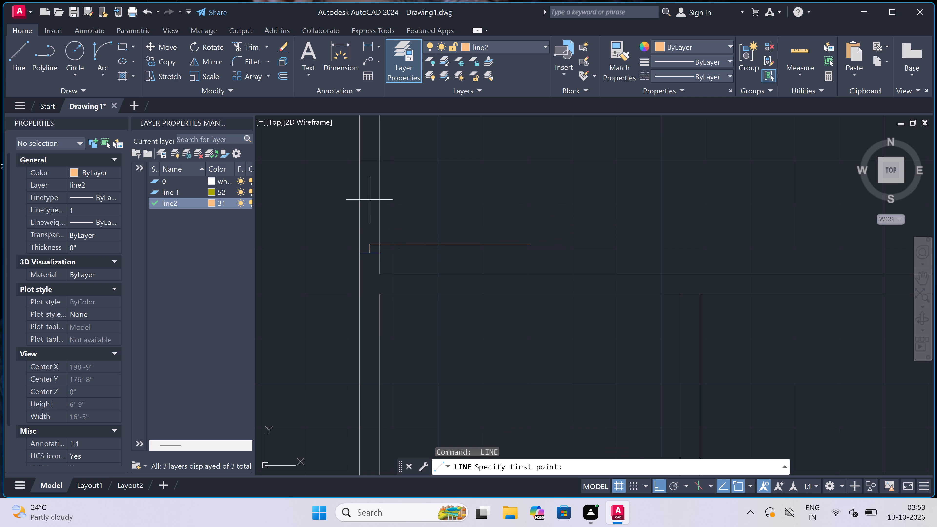
pyautogui.scroll(-2, 369, 200)
pyautogui.scroll(1, 358, 163)
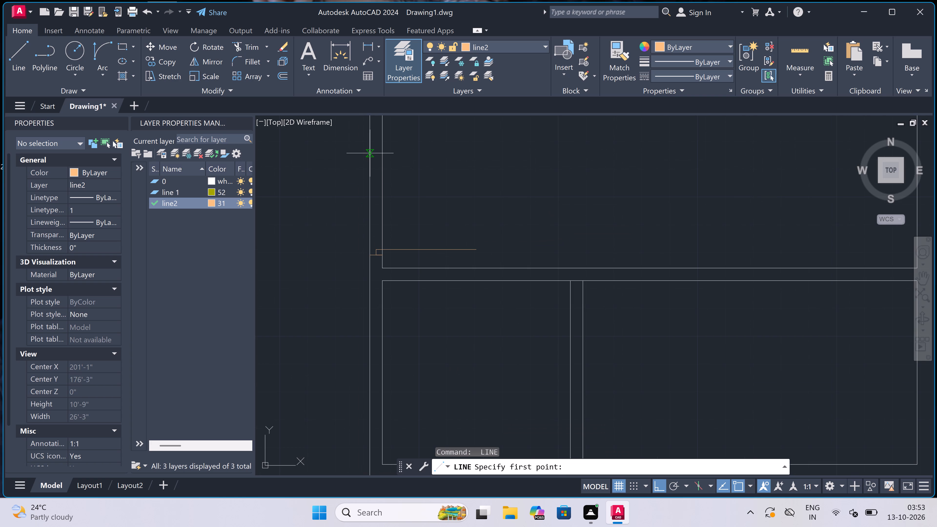
pyautogui.click(372, 159)
pyautogui.click(378, 159)
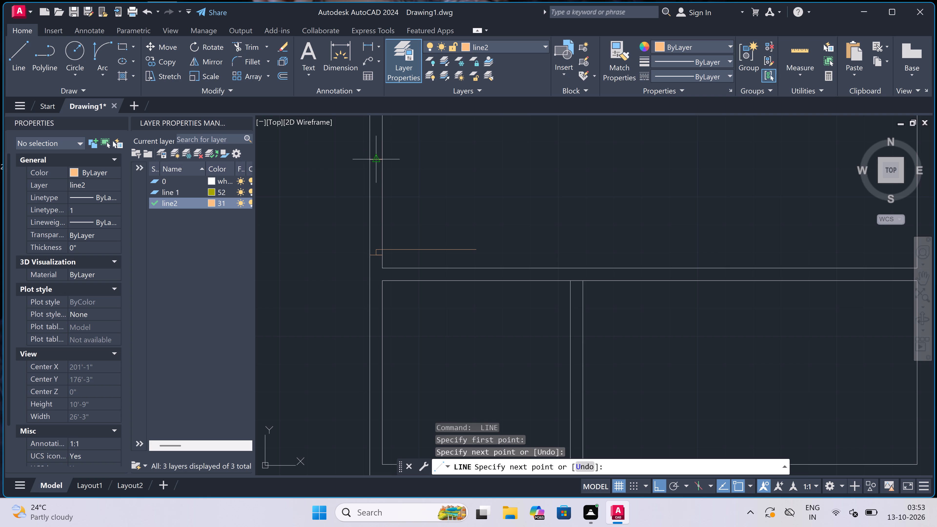
pyautogui.moveTo(376, 161); pyautogui.dragTo(376, 164)
pyautogui.press('2')
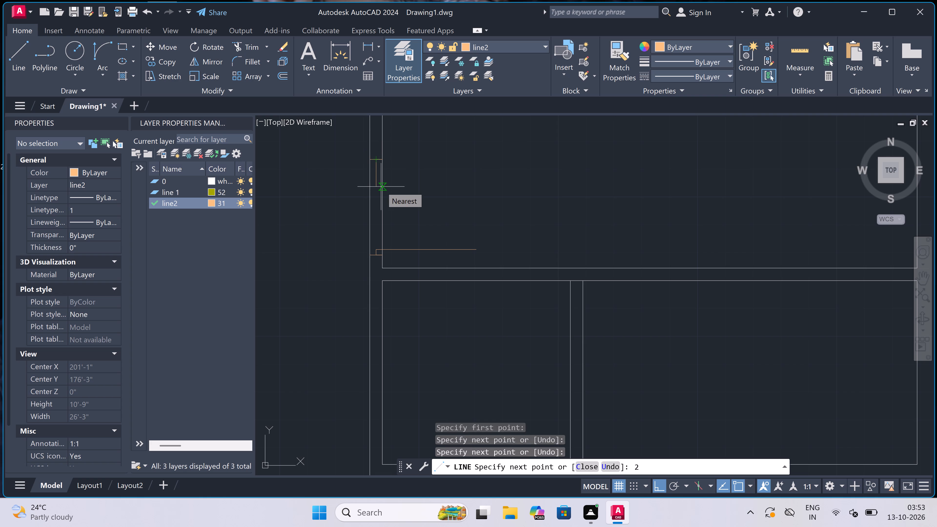
pyautogui.hotkey('shift', '"')
pyautogui.press('space')
pyautogui.press('Escape')
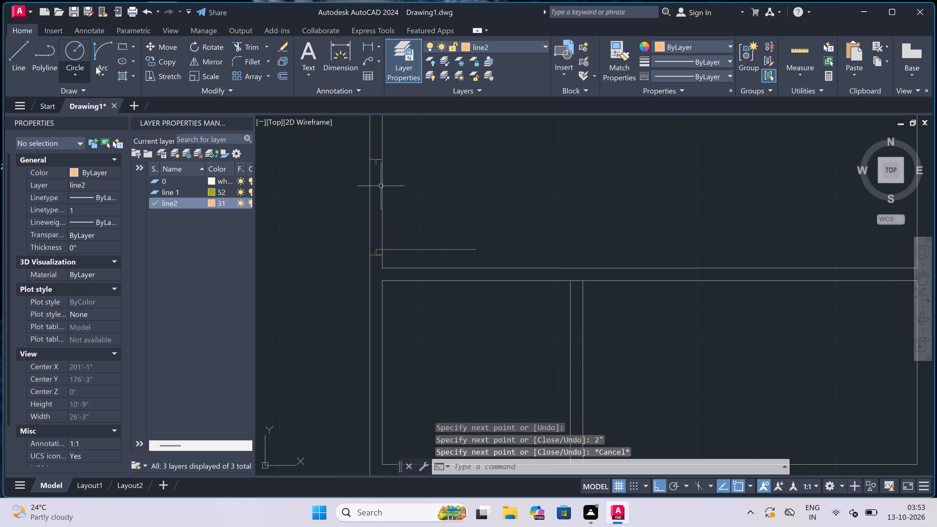
# Draw the door swing arc from the free end of the 3' leaf to the end of the upper jamb's stop.
pyautogui.click(93, 47)
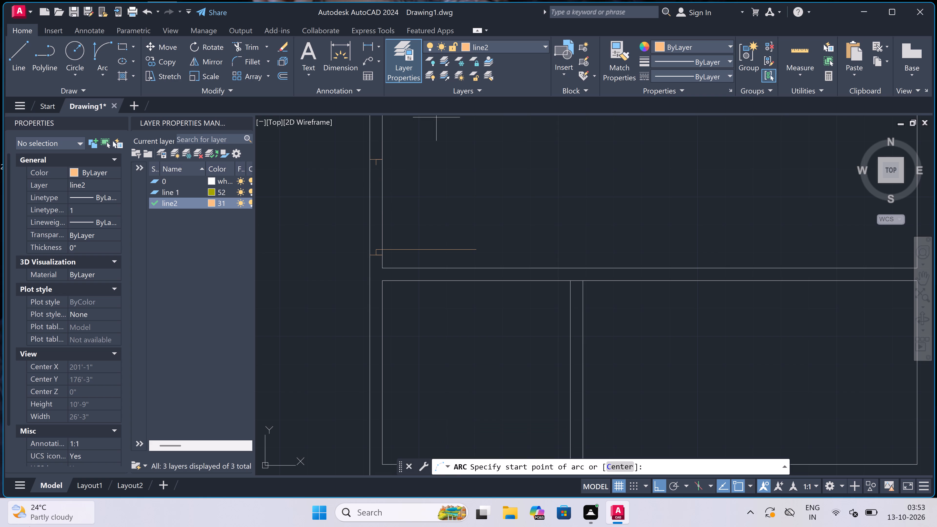
pyautogui.click(473, 251)
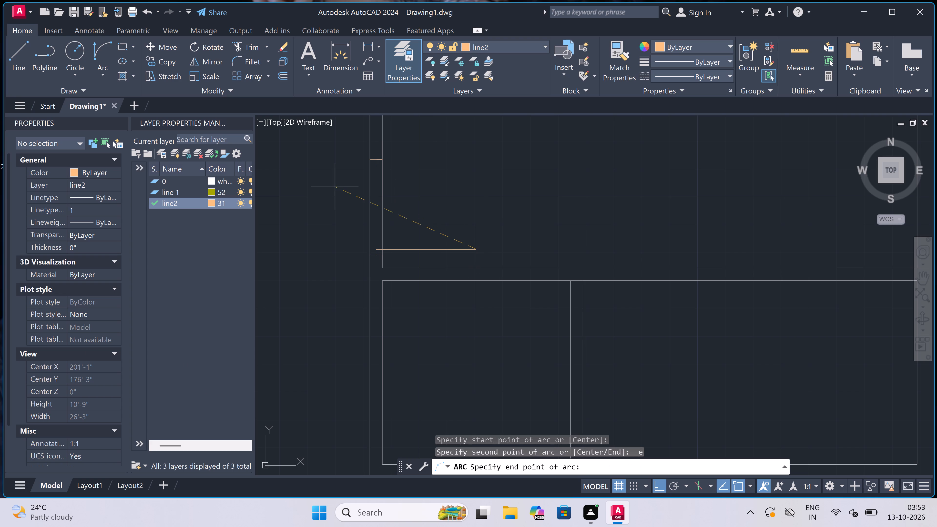
pyautogui.click(376, 168)
pyautogui.click(405, 152)
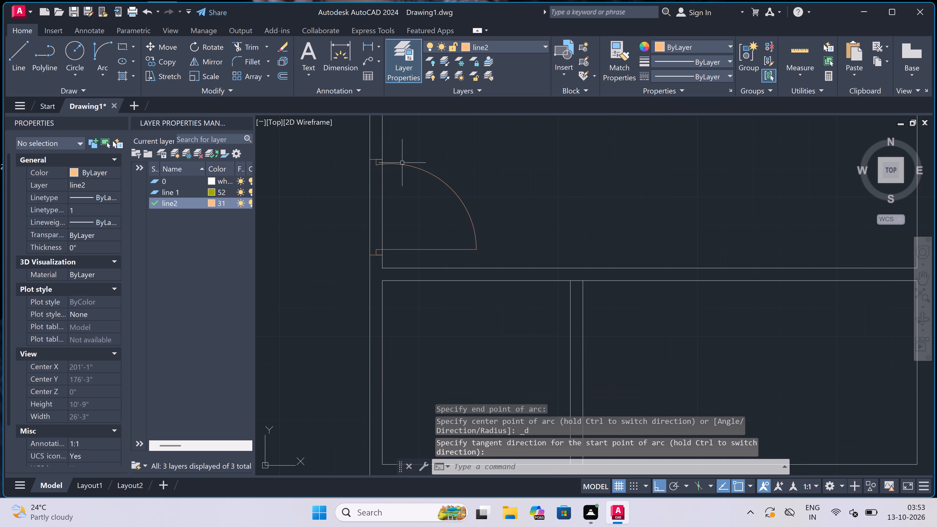
# Trim both wall lines between the two jambs to open the large upper-right room's doorway.
pyautogui.press('t')
pyautogui.press('r')
pyautogui.press('space')
pyautogui.moveTo(397, 202); pyautogui.dragTo(392, 205)
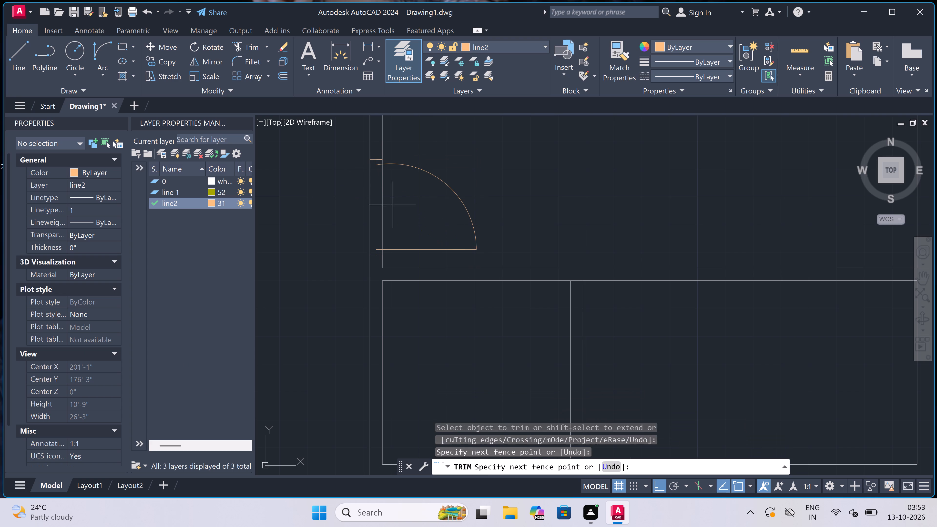
pyautogui.click(309, 217)
pyautogui.press('Escape')
# Draw a door jamb across the small room's left wall just below its upper corner, with a 2" stop and 2' leaf.
pyautogui.scroll(-2, 383, 185)
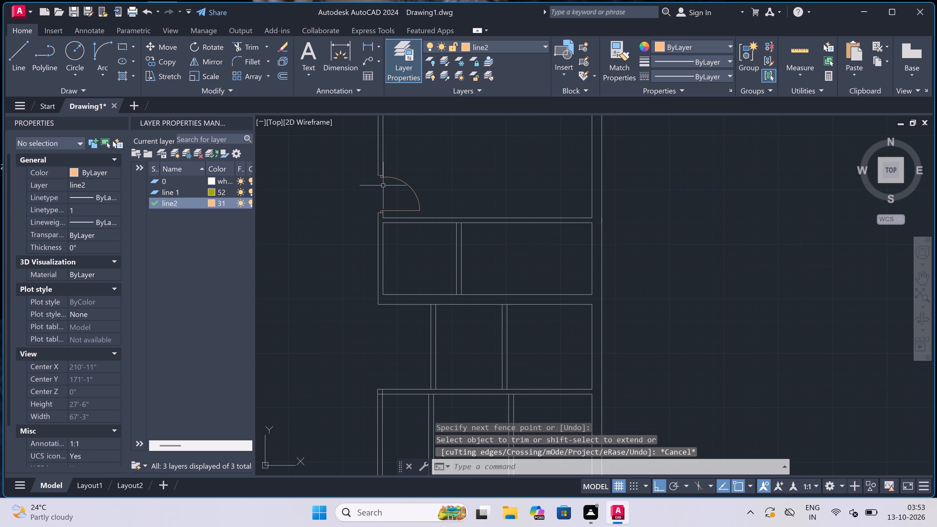
pyautogui.scroll(-2, 383, 186)
pyautogui.write('l')
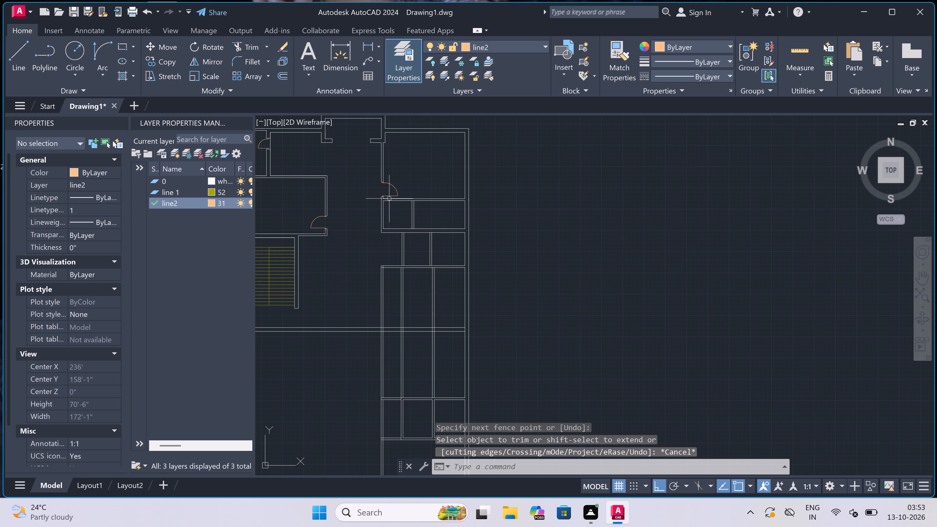
pyautogui.press('space')
pyautogui.scroll(3, 390, 216)
pyautogui.scroll(3, 368, 172)
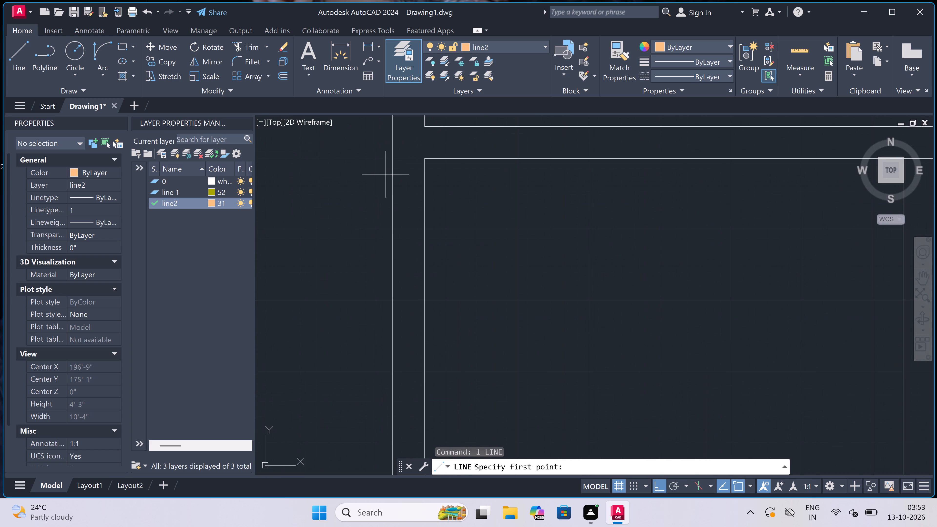
pyautogui.click(391, 172)
pyautogui.click(421, 171)
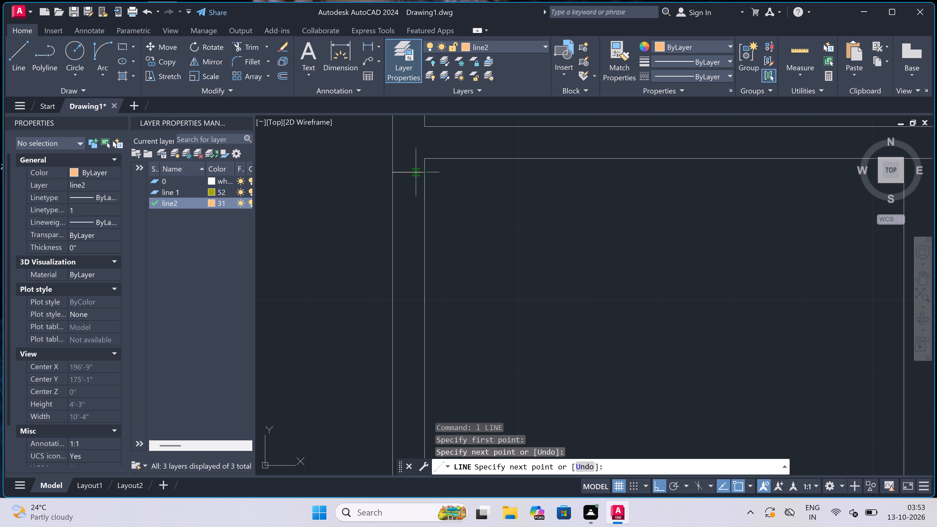
pyautogui.doubleClick(411, 172)
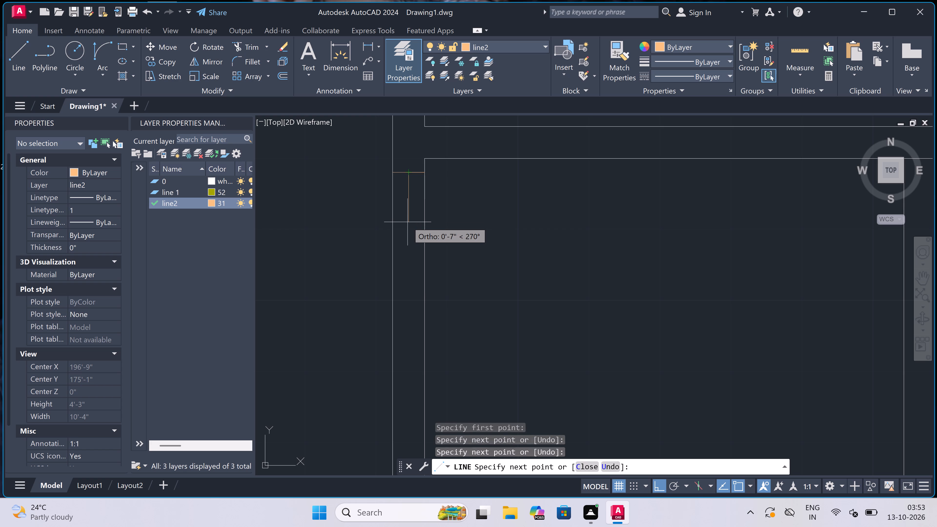
pyautogui.write('2"')
pyautogui.press('space')
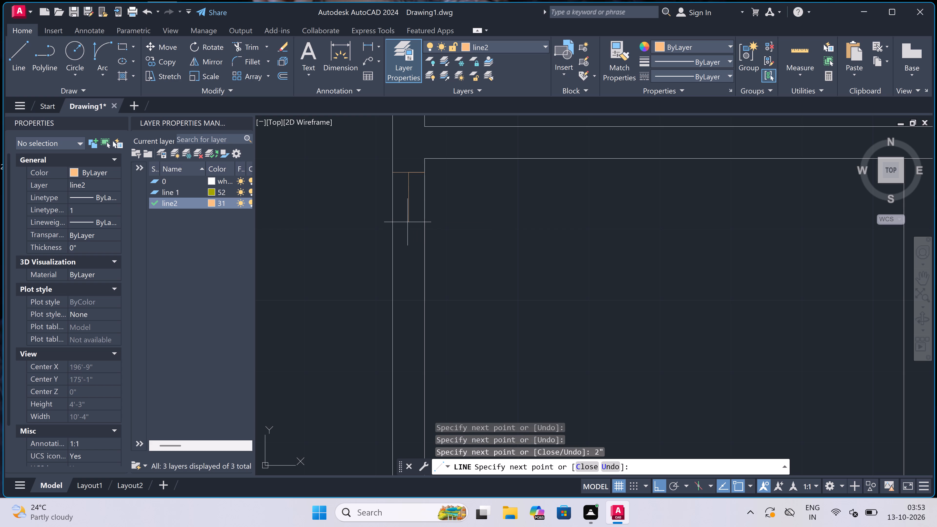
pyautogui.write("2'")
pyautogui.press('space')
pyautogui.press('Escape')
# Draw the opposite jamb across the small room's left wall below the 2' leaf, with a 2" stop at mid-wall.
pyautogui.press('space')
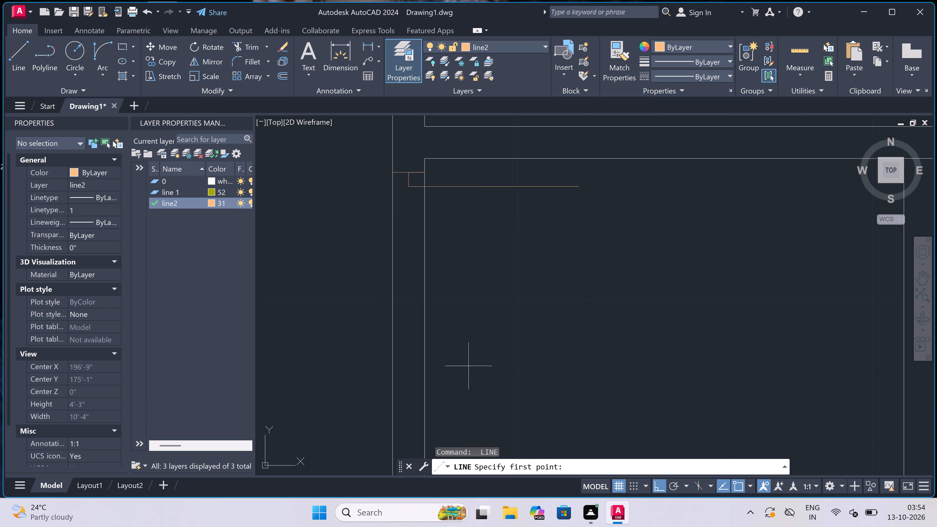
pyautogui.click(392, 299)
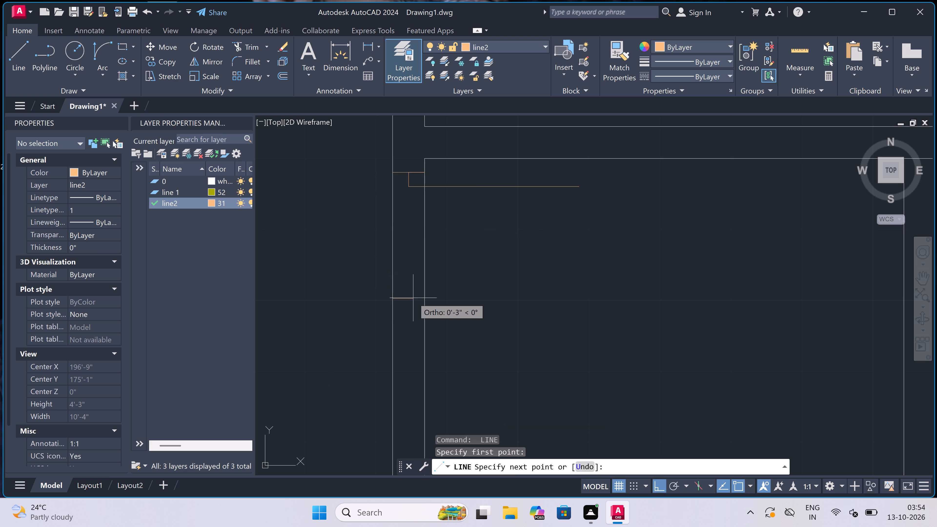
pyautogui.click(419, 297)
pyautogui.click(411, 297)
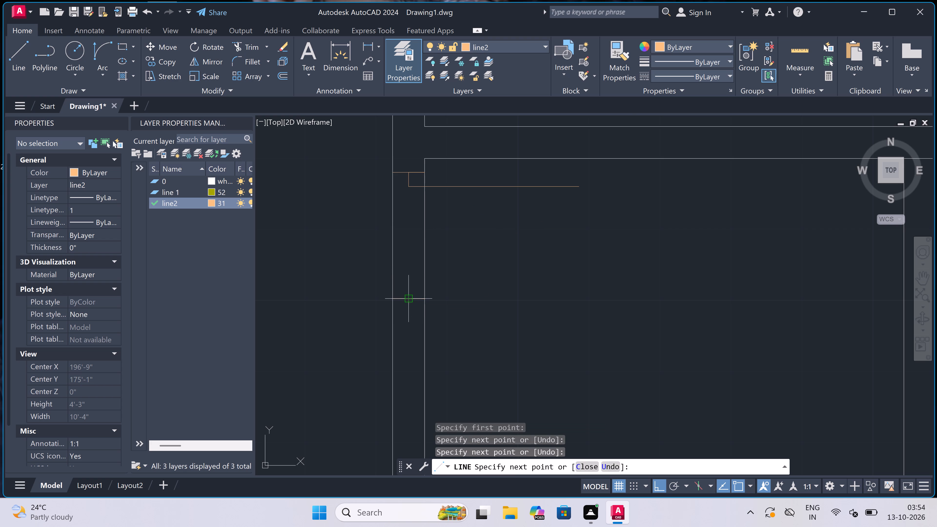
pyautogui.write('2"')
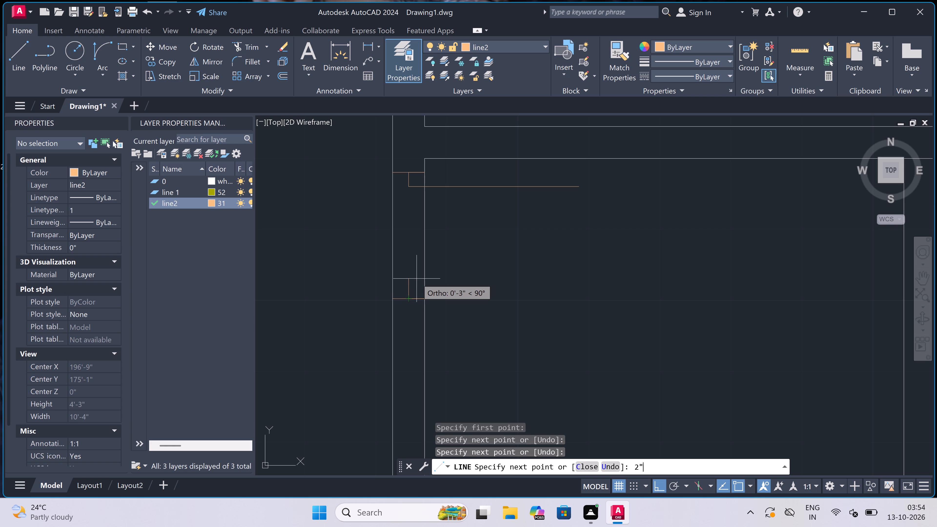
pyautogui.press('space')
pyautogui.press('Escape')
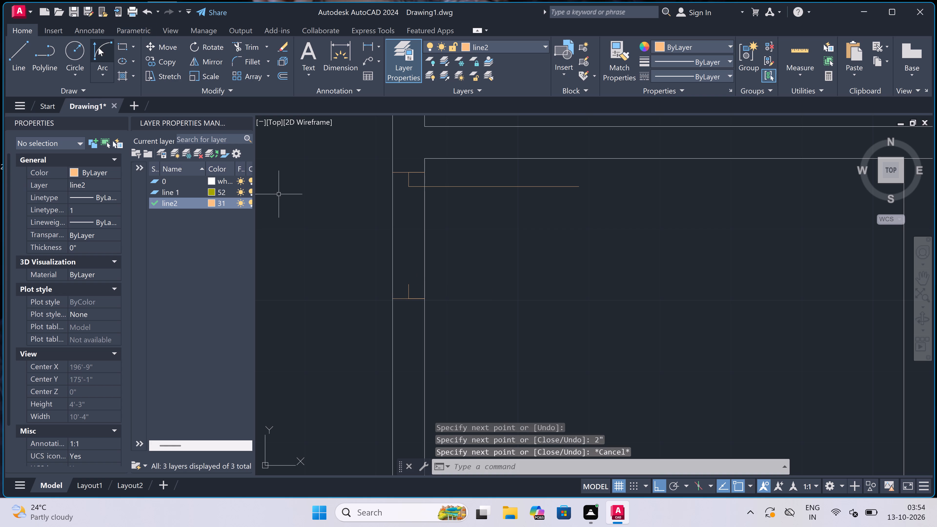
# Draw the swing arc from the free end of the 2' leaf down to the end of the lower jamb's stop.
pyautogui.click(98, 47)
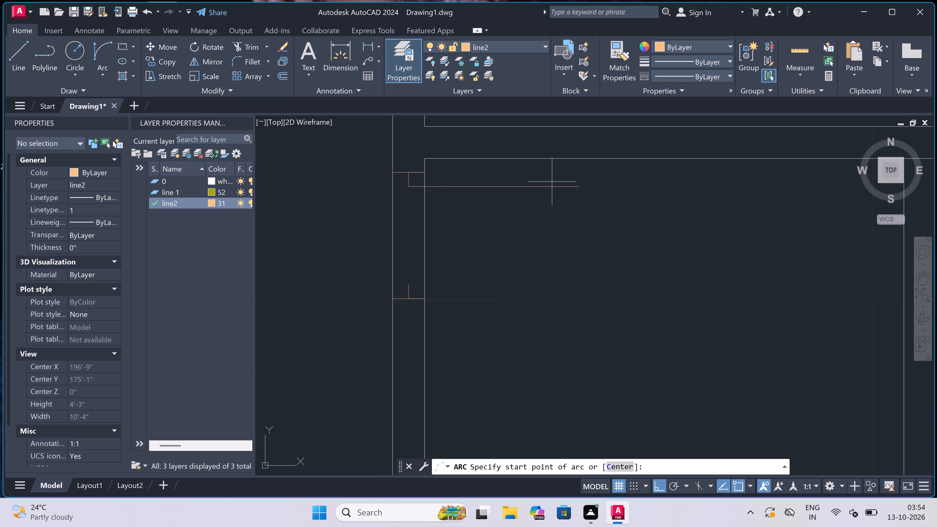
pyautogui.moveTo(578, 183); pyautogui.dragTo(581, 186)
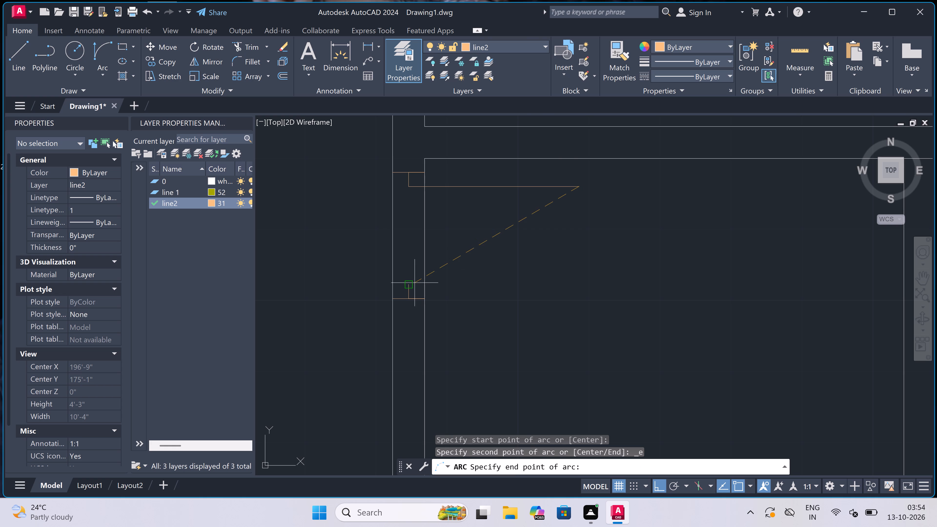
pyautogui.click(406, 282)
pyautogui.click(450, 333)
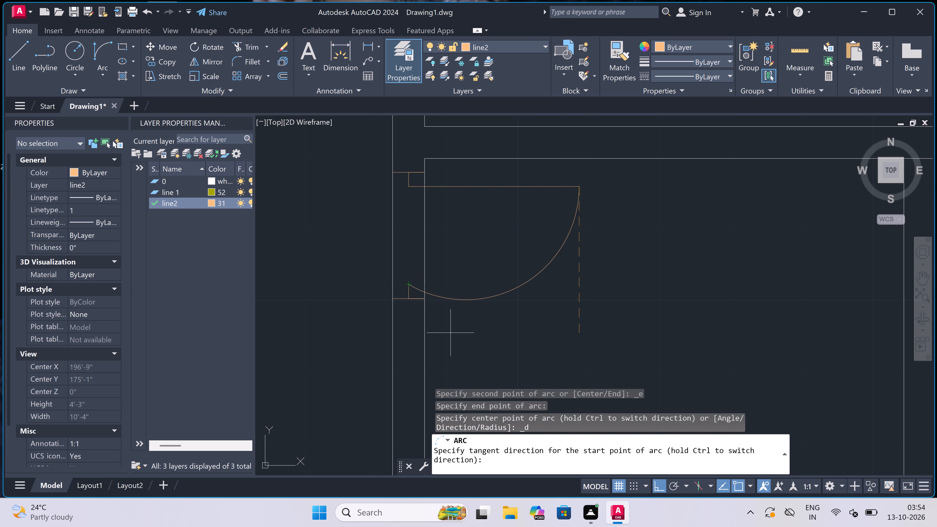
# Trim both wall lines between the jambs to open the small room's doorway.
pyautogui.press('t')
pyautogui.press('r')
pyautogui.press('space')
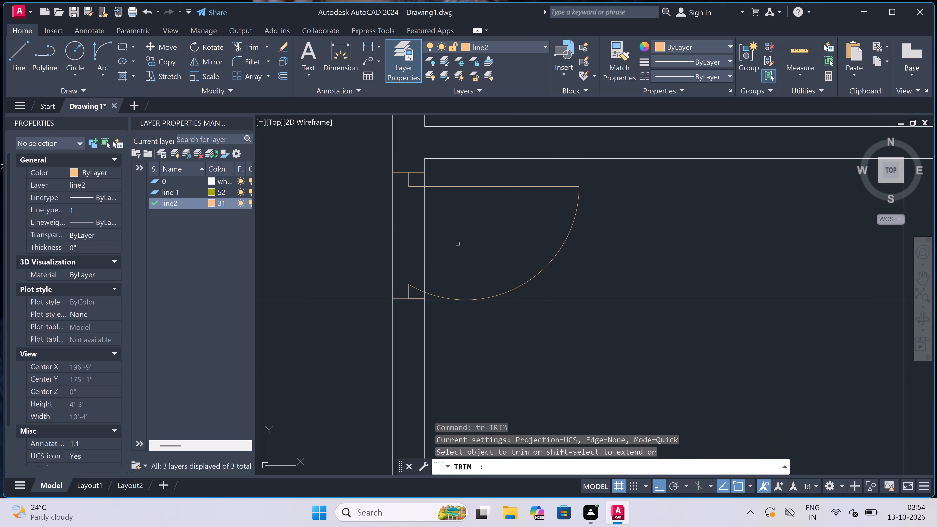
pyautogui.click(463, 237)
pyautogui.doubleClick(377, 245)
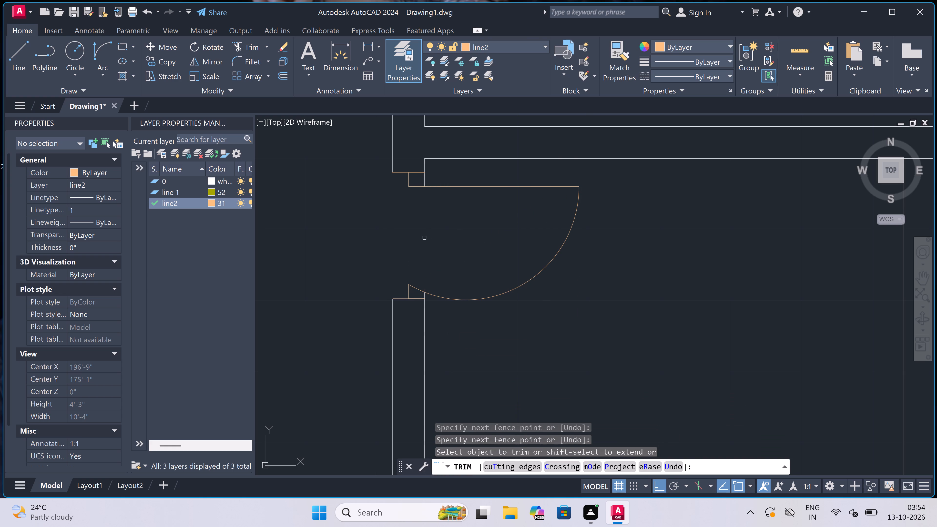
pyautogui.press('Escape')
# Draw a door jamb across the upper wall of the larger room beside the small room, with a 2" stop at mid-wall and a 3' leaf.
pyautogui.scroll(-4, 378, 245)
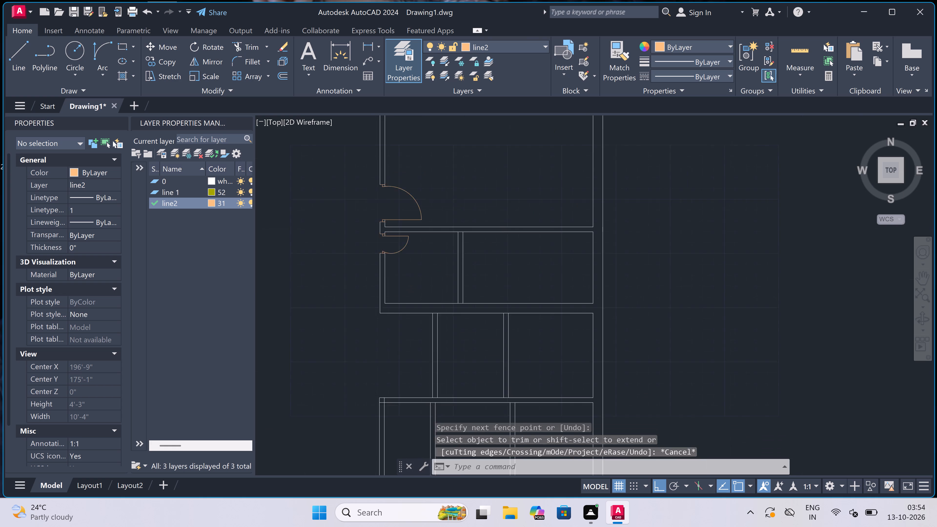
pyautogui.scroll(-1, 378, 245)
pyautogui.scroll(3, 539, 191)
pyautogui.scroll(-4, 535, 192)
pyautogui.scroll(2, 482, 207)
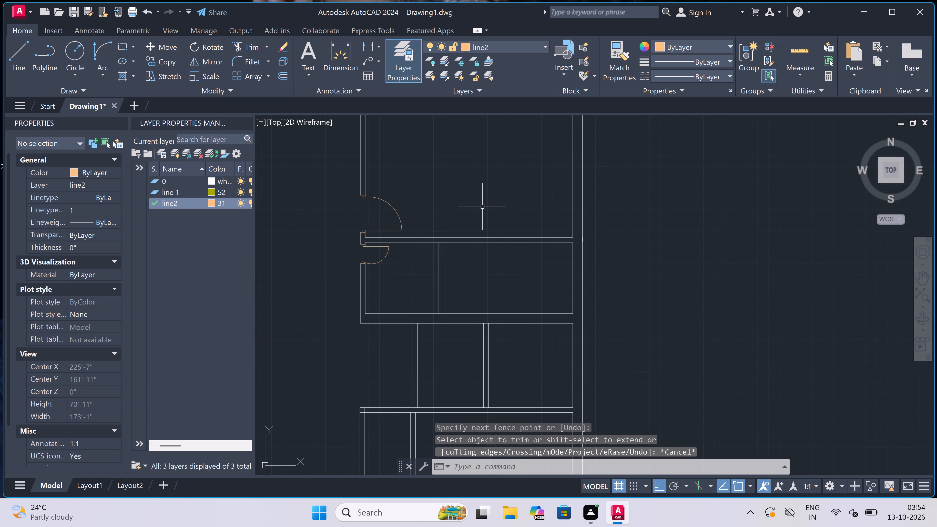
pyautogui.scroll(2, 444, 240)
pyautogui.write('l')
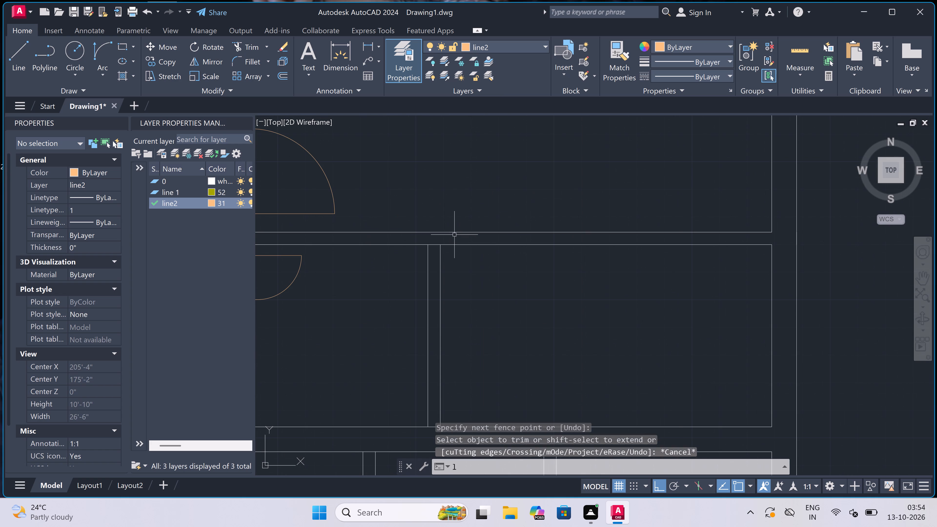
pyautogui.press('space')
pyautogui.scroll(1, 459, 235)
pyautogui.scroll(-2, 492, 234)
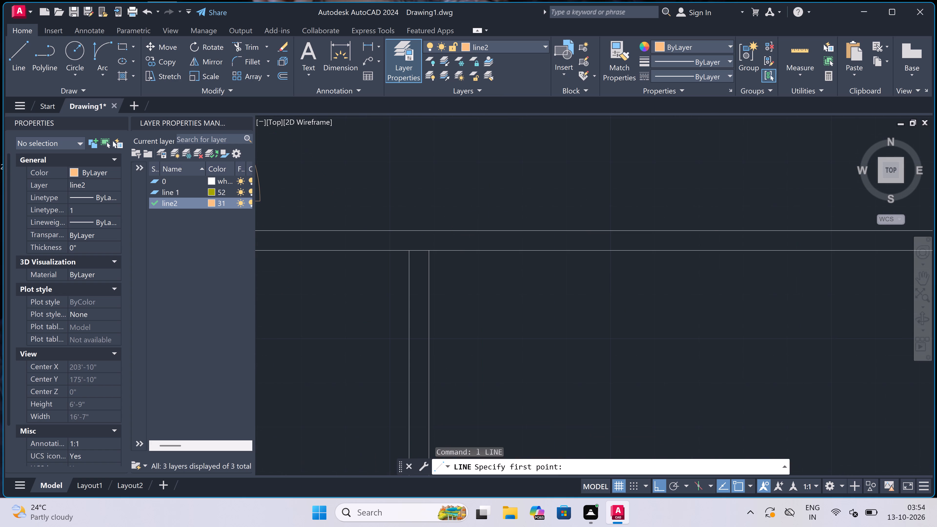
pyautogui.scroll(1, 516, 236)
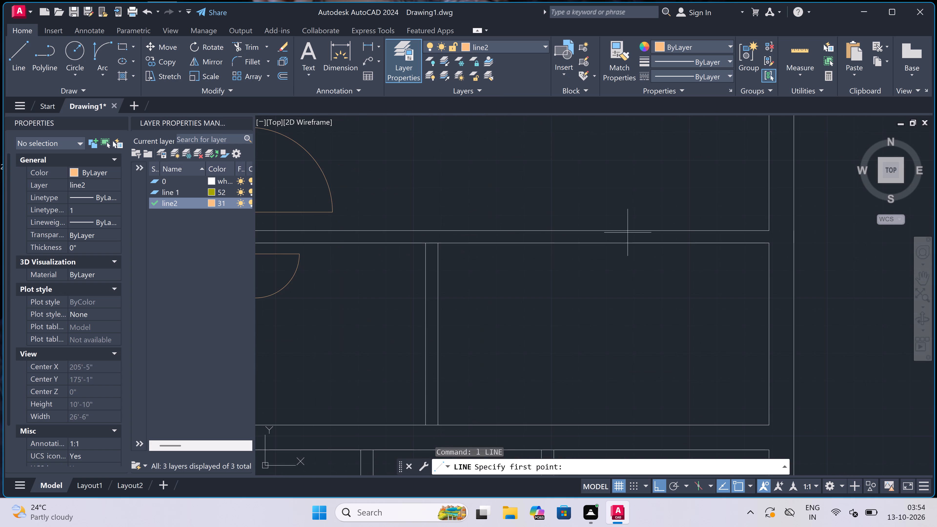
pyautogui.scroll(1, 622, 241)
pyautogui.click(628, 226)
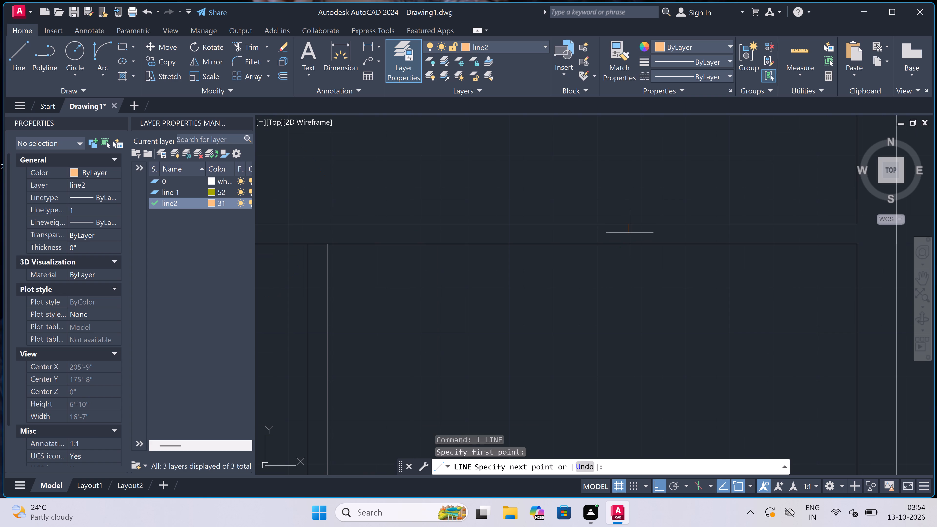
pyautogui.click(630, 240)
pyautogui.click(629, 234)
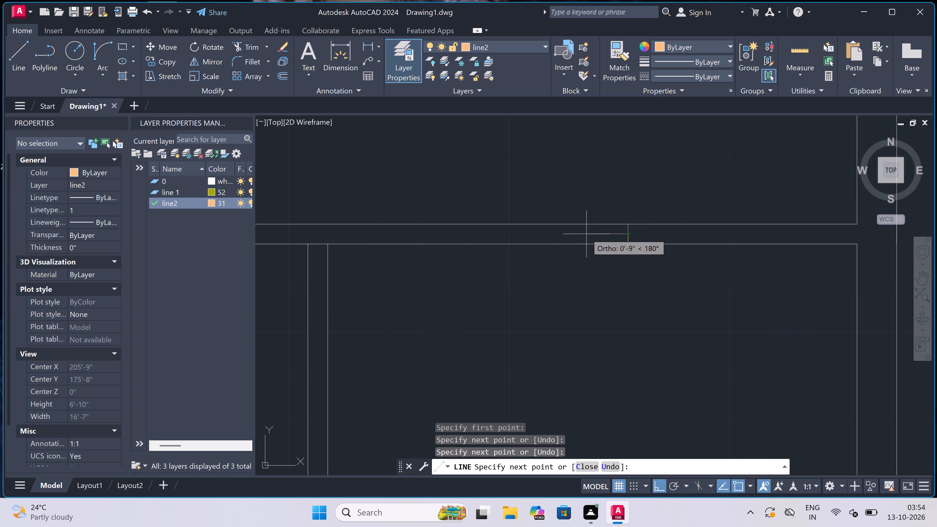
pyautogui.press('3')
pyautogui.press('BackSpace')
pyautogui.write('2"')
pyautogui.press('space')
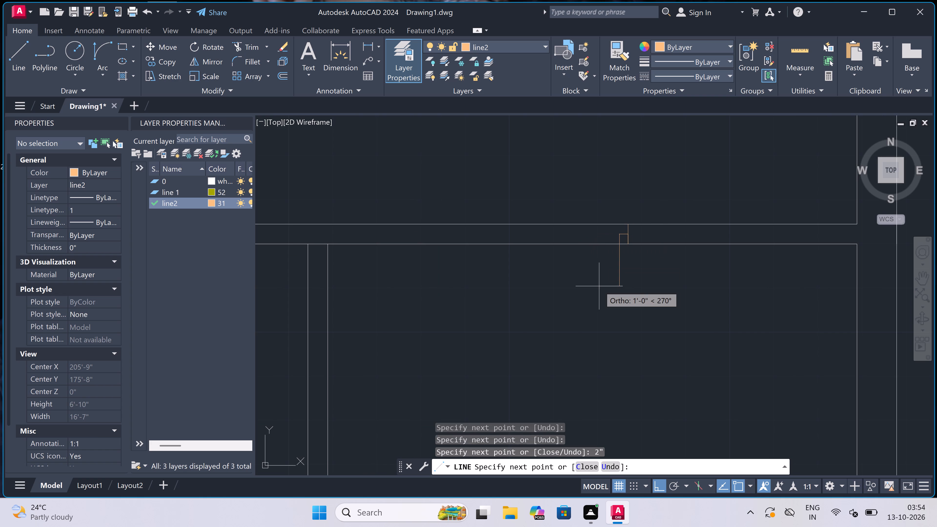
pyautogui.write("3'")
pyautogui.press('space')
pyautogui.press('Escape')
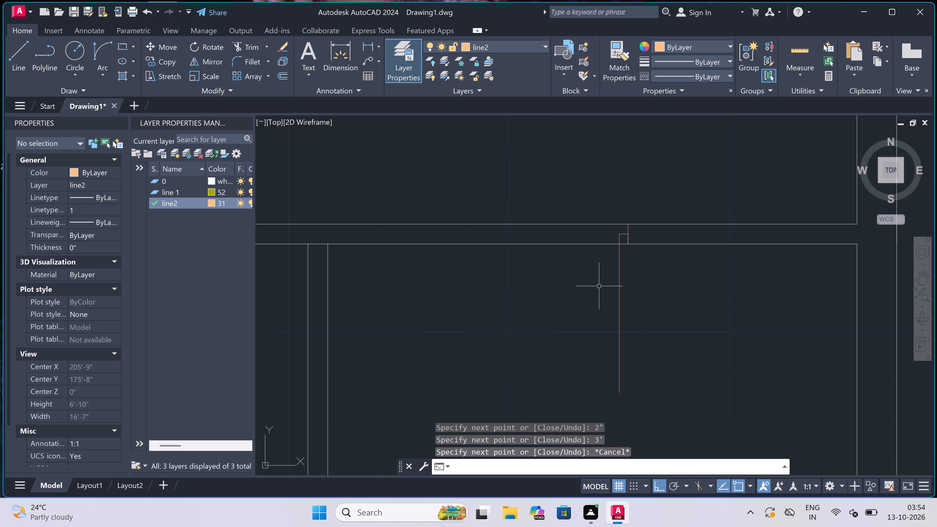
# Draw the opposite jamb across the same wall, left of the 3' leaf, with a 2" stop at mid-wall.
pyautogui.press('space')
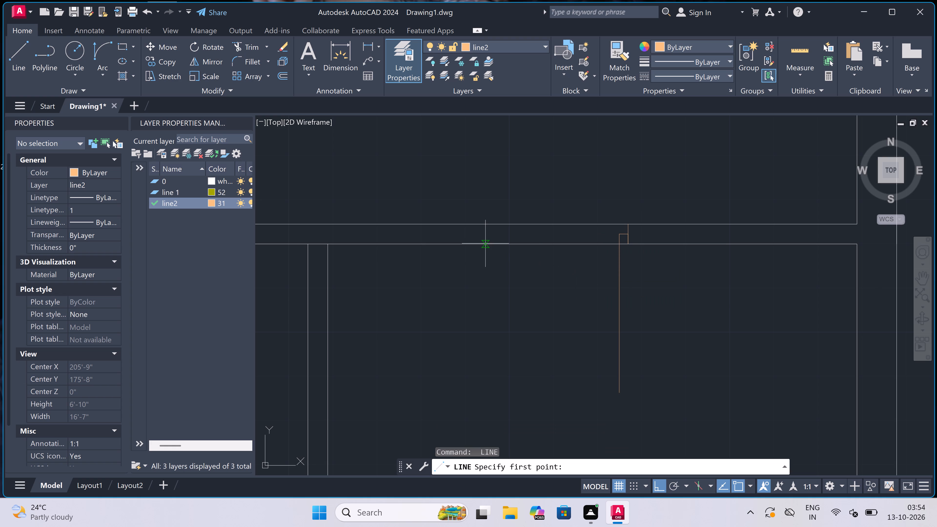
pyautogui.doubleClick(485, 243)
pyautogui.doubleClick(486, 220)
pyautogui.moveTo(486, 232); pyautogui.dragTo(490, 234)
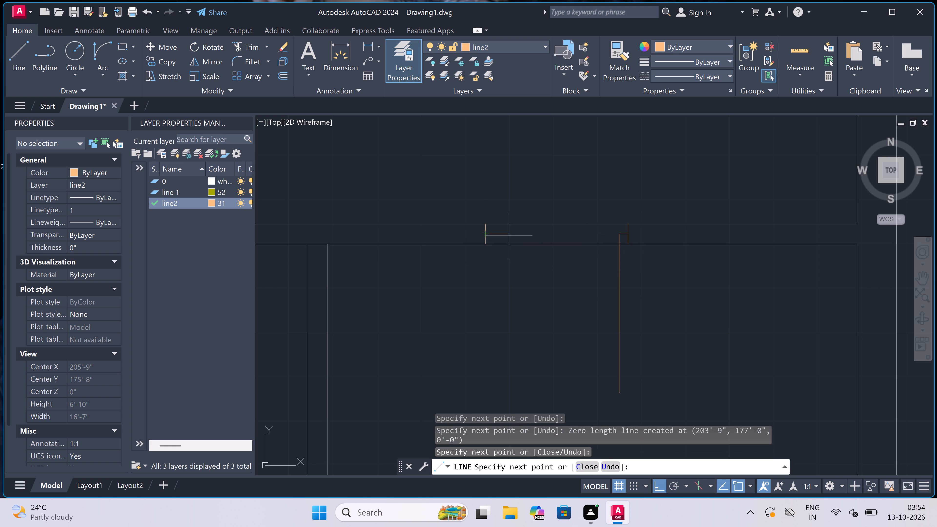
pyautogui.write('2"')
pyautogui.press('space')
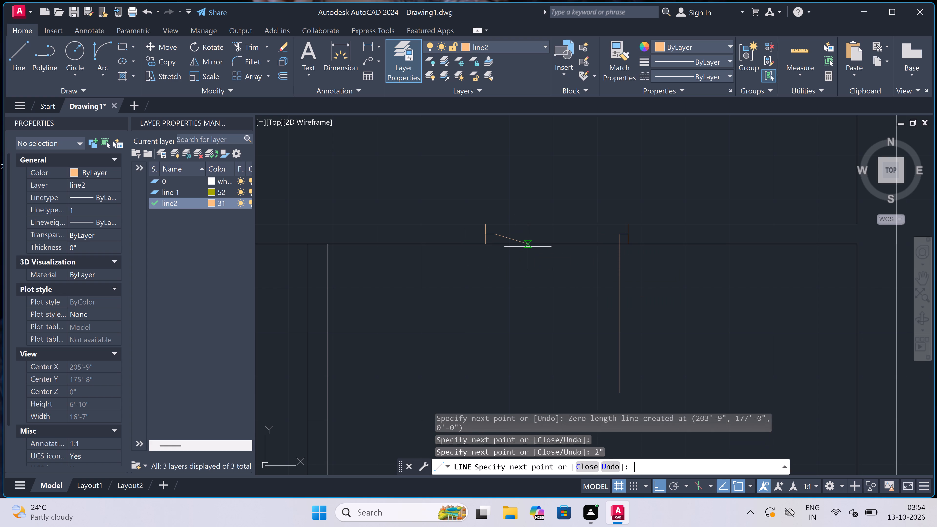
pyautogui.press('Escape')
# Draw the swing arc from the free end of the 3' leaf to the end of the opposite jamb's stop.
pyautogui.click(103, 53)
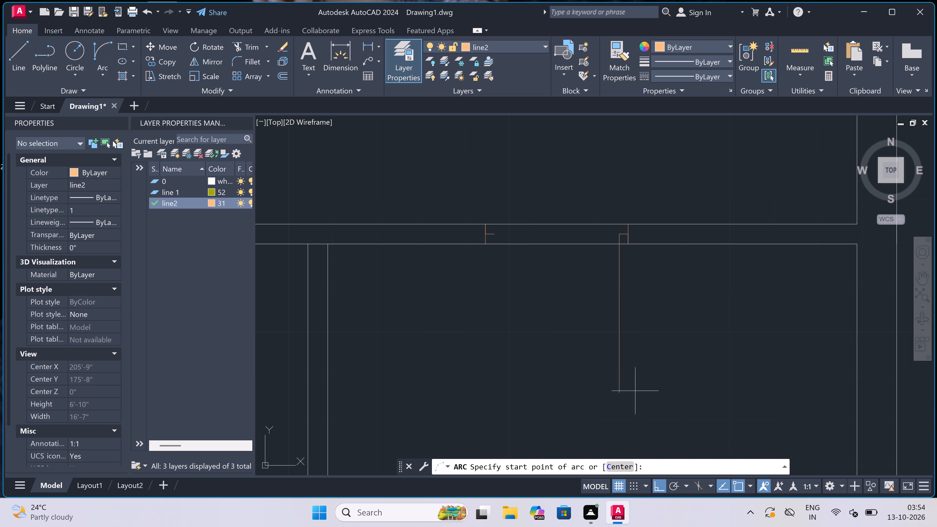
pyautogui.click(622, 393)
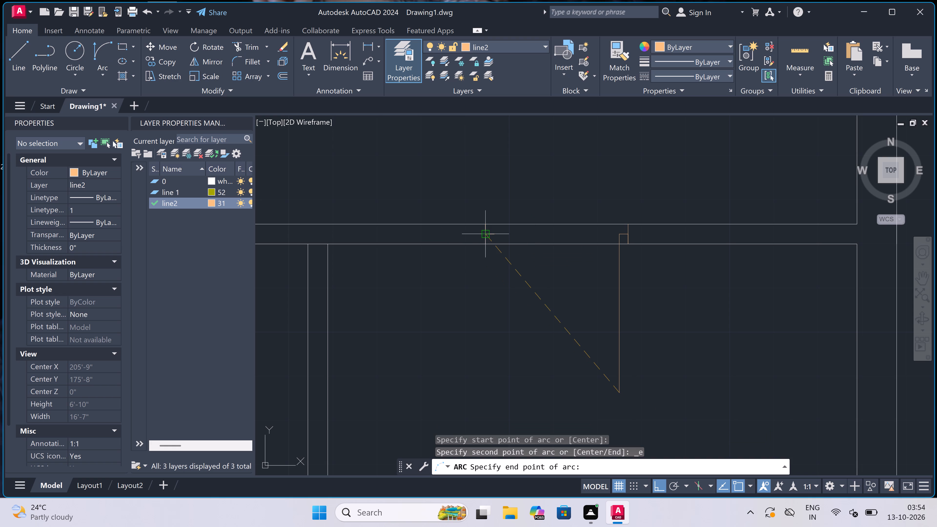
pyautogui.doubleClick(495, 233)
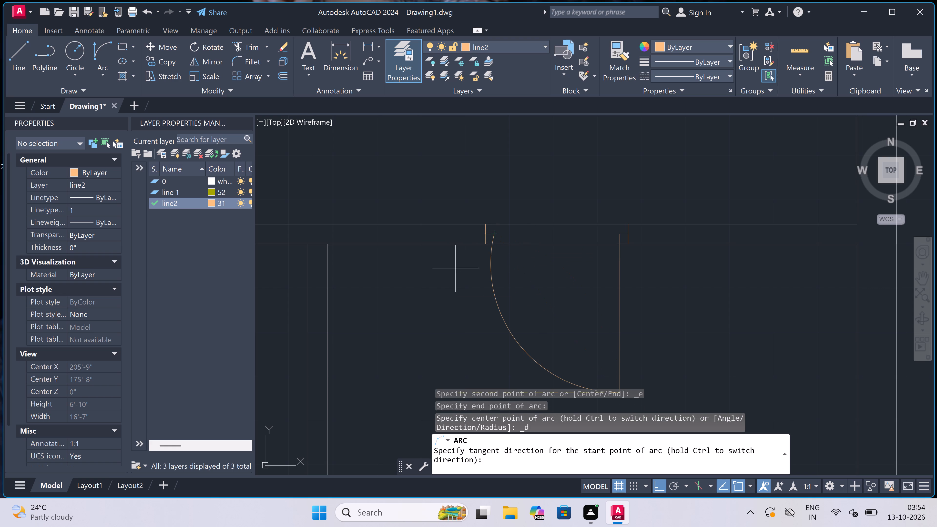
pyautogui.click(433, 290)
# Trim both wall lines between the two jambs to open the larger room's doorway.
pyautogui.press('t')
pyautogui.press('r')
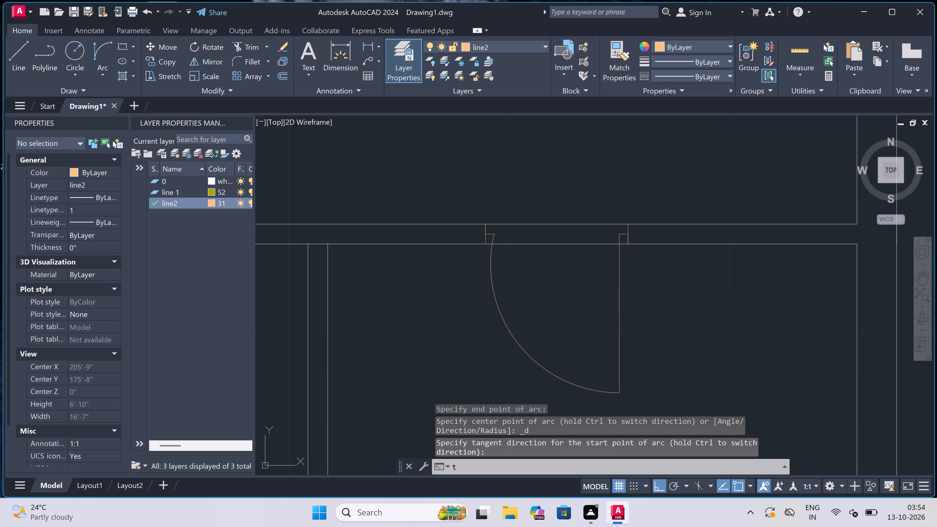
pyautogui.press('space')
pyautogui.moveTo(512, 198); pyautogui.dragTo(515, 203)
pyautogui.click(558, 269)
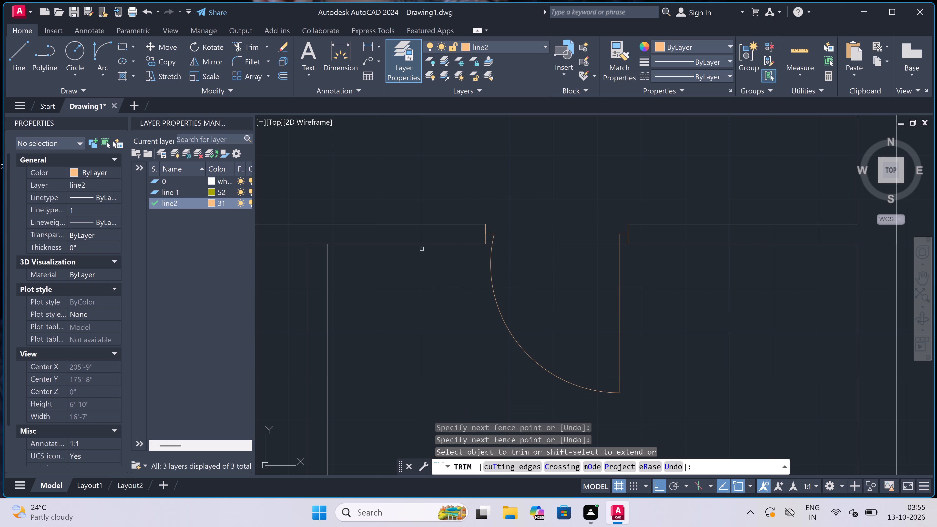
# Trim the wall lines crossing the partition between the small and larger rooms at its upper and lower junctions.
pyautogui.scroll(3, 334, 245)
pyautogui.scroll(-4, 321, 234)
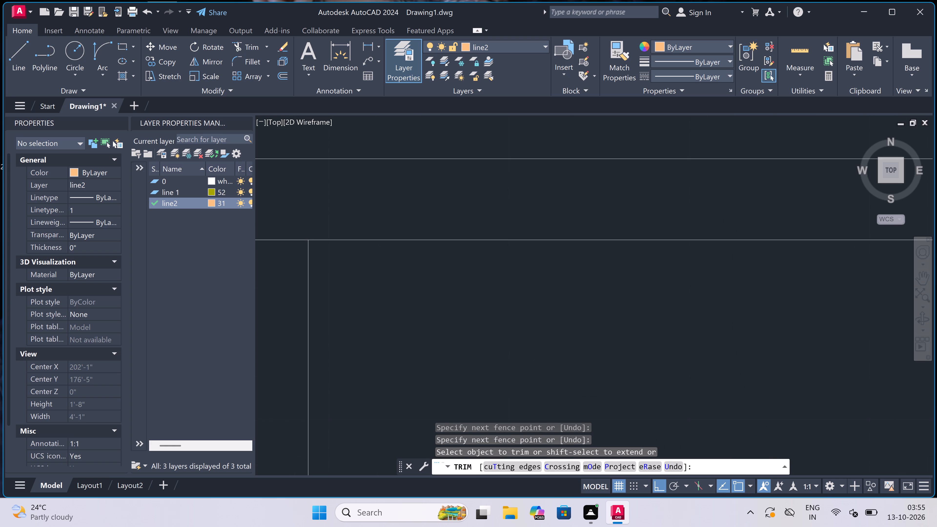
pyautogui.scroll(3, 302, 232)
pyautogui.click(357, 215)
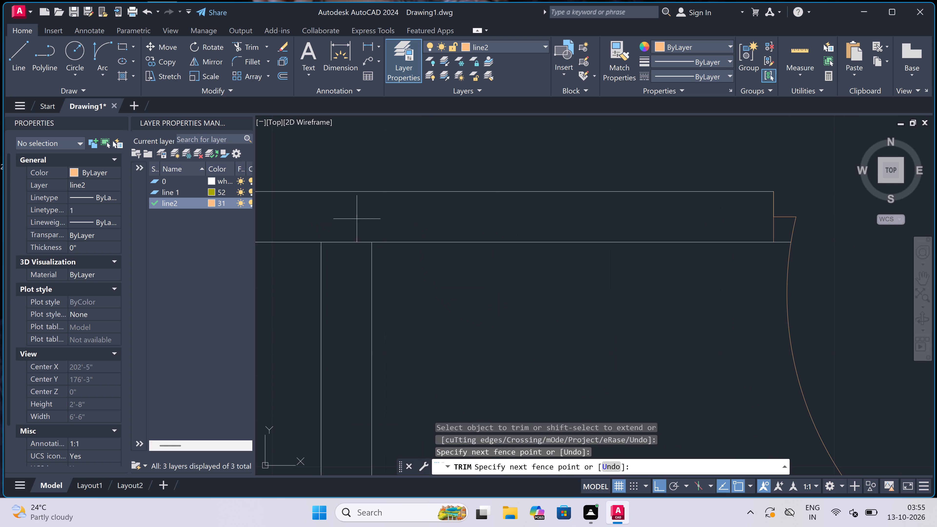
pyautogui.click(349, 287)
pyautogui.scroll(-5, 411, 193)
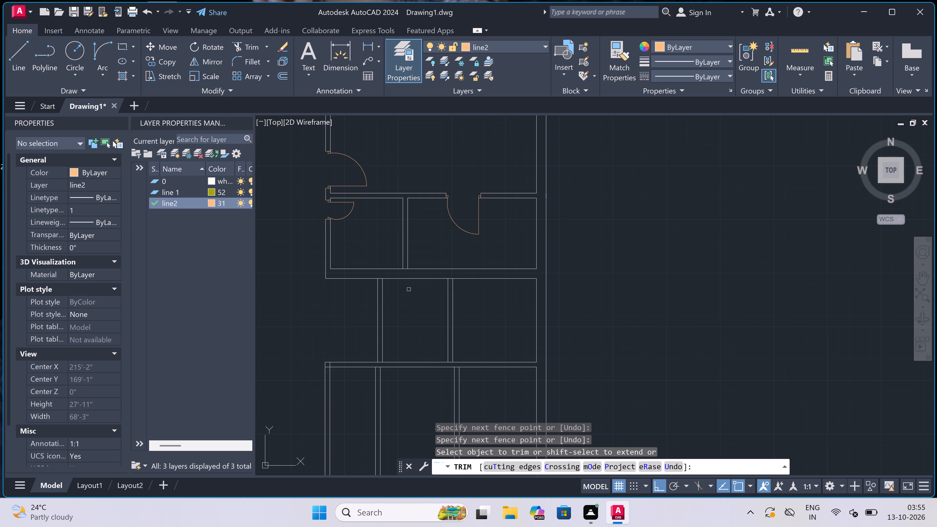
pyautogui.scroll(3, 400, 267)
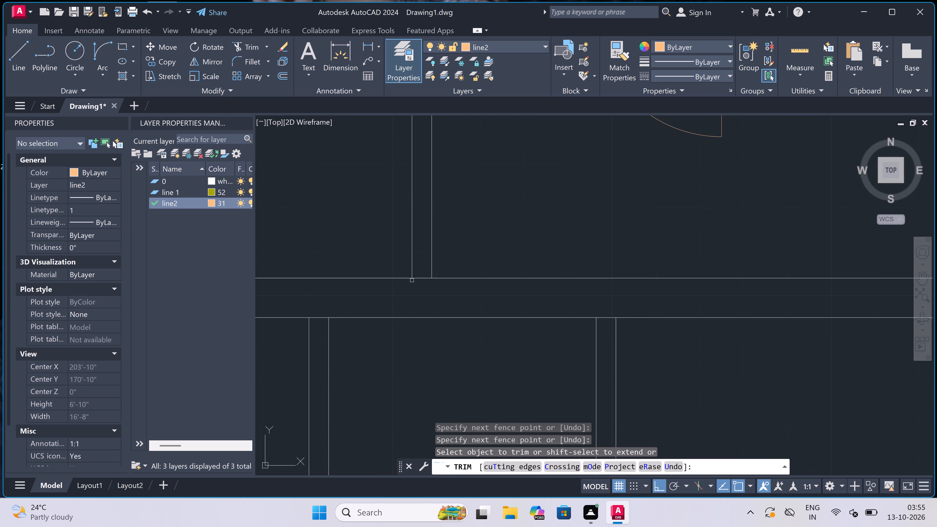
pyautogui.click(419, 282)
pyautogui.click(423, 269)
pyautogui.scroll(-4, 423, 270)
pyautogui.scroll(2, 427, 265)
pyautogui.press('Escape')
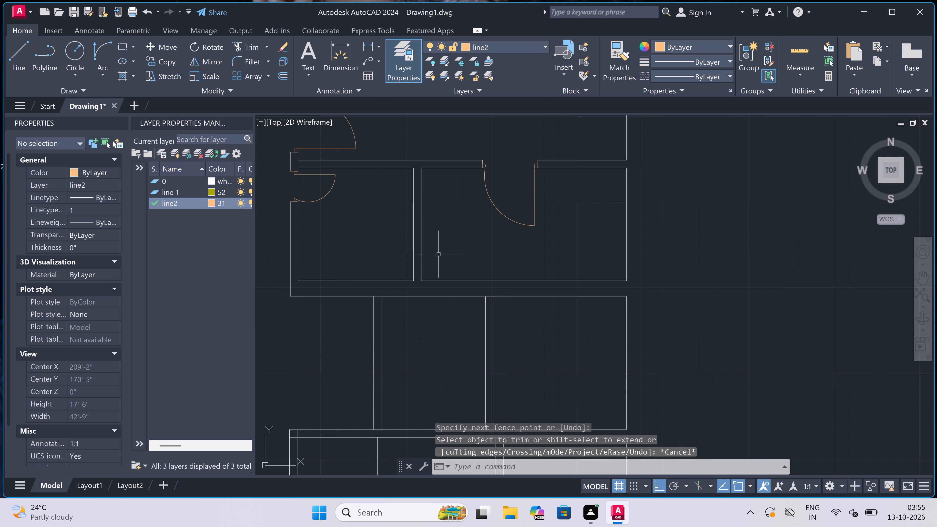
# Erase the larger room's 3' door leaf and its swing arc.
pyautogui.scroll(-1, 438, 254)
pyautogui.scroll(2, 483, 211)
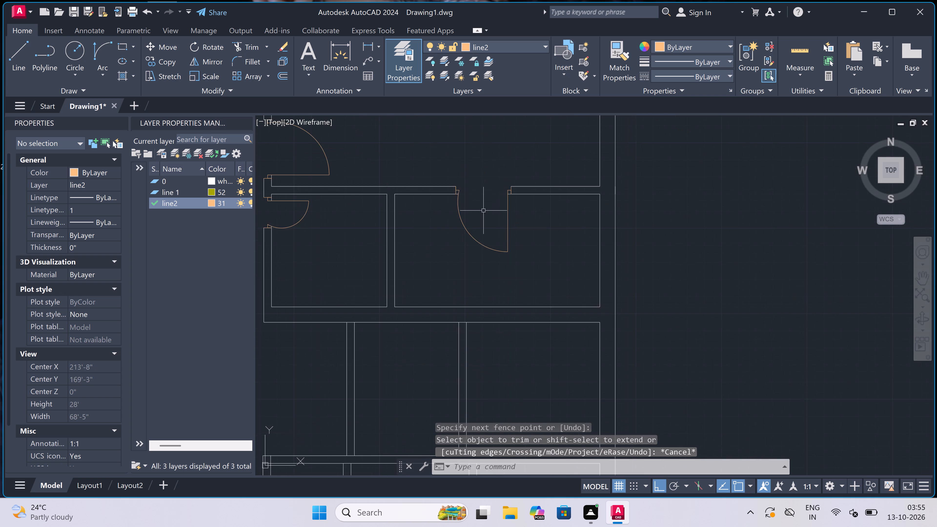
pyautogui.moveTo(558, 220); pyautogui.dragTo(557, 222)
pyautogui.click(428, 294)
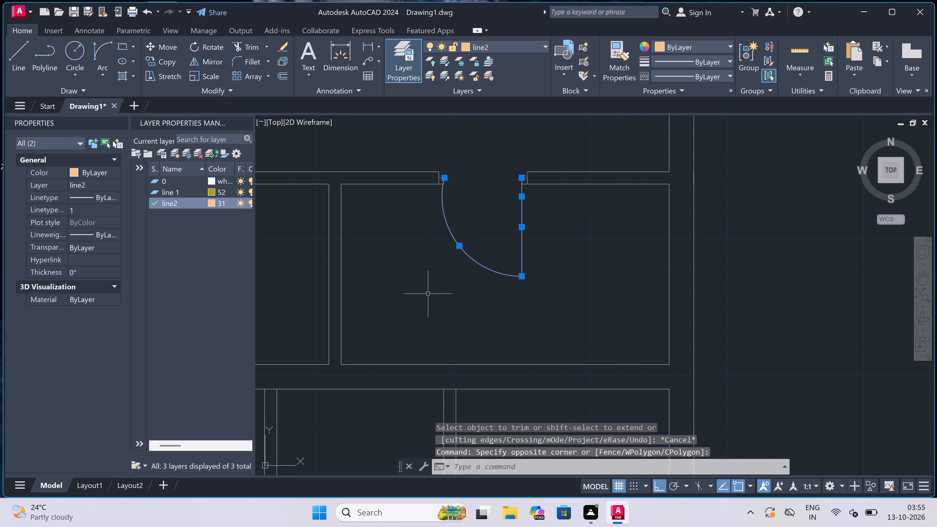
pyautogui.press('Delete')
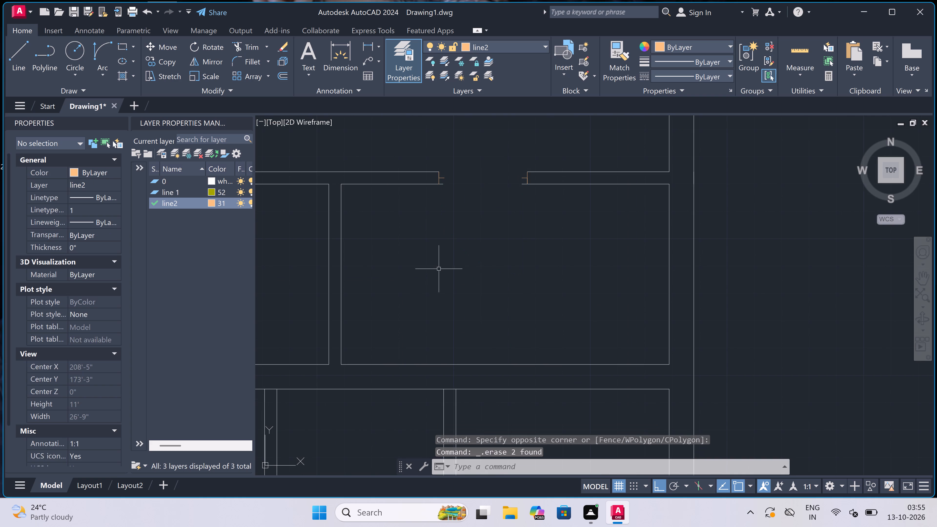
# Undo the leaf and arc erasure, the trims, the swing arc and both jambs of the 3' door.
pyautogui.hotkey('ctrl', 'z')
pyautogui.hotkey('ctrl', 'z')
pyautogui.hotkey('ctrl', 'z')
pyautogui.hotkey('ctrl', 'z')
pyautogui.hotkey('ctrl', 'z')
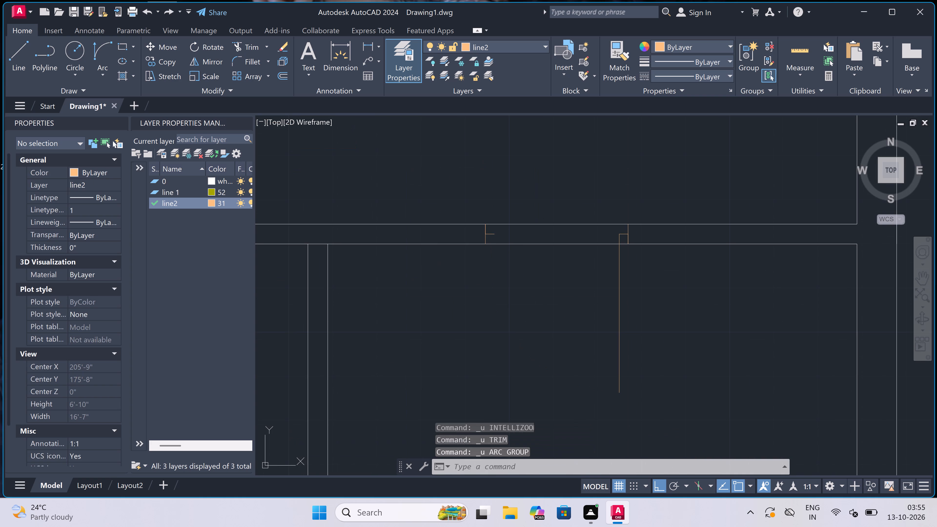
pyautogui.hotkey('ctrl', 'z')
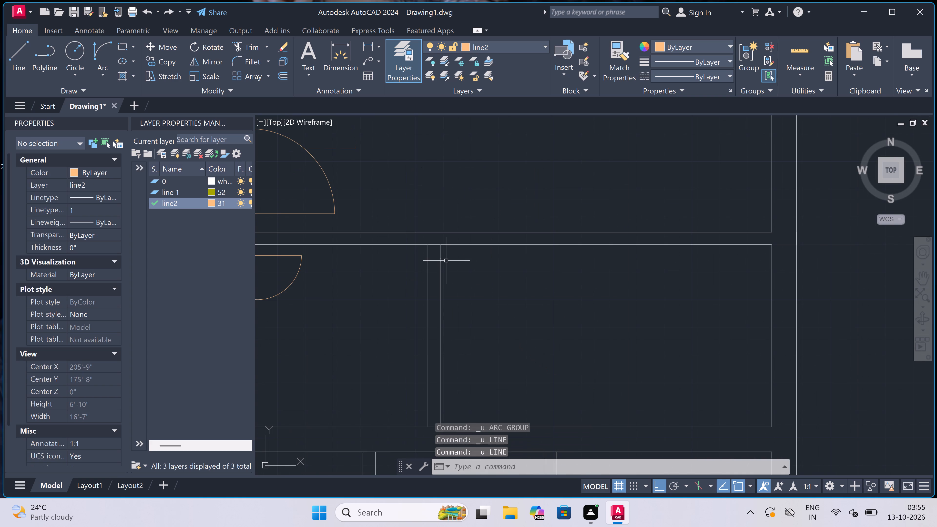
# Draw a door jamb across the larger room's upper wall, with a 2" stop at mid-wall and a 2' leaf into the room.
pyautogui.press('l')
pyautogui.press('space')
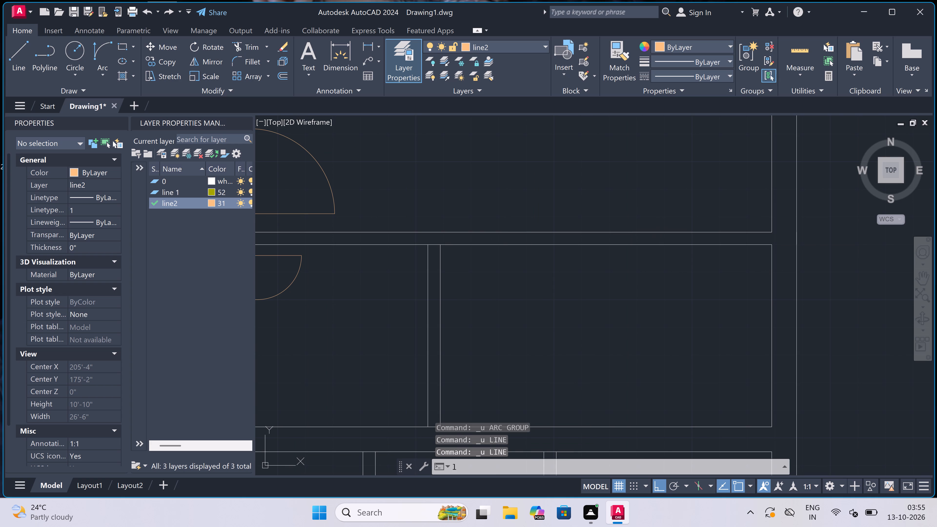
pyautogui.scroll(1, 660, 233)
pyautogui.click(661, 231)
pyautogui.click(663, 247)
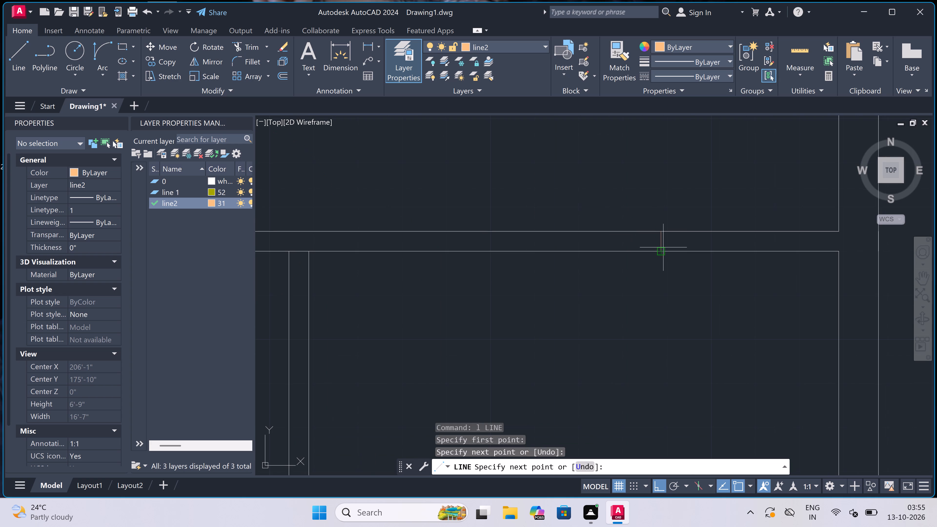
pyautogui.doubleClick(661, 242)
pyautogui.press('2')
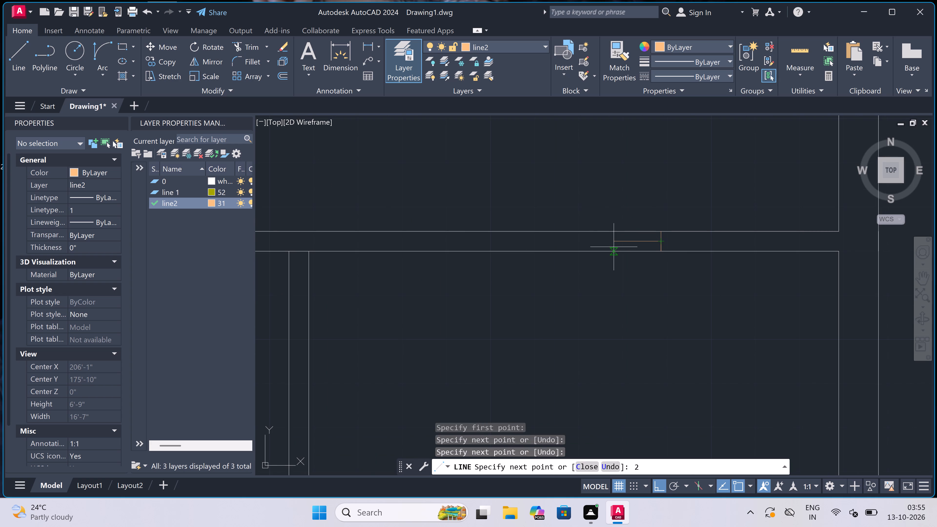
pyautogui.write('"')
pyautogui.press('space')
pyautogui.write("2'")
pyautogui.press('space')
pyautogui.press('Escape')
# Draw the opposite door jamb across the larger room's upper wall, with a 2" stop at mid-wall facing the leaf.
pyautogui.press('space')
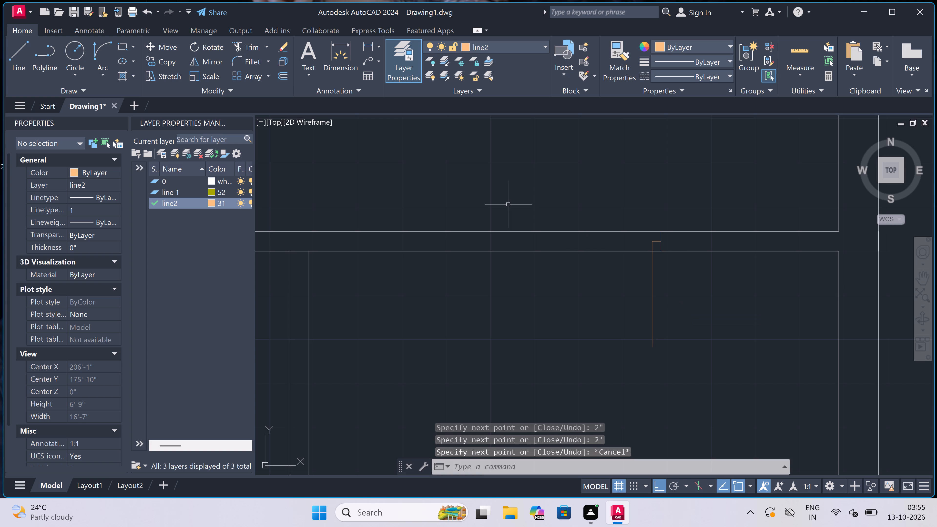
pyautogui.click(556, 229)
pyautogui.click(558, 248)
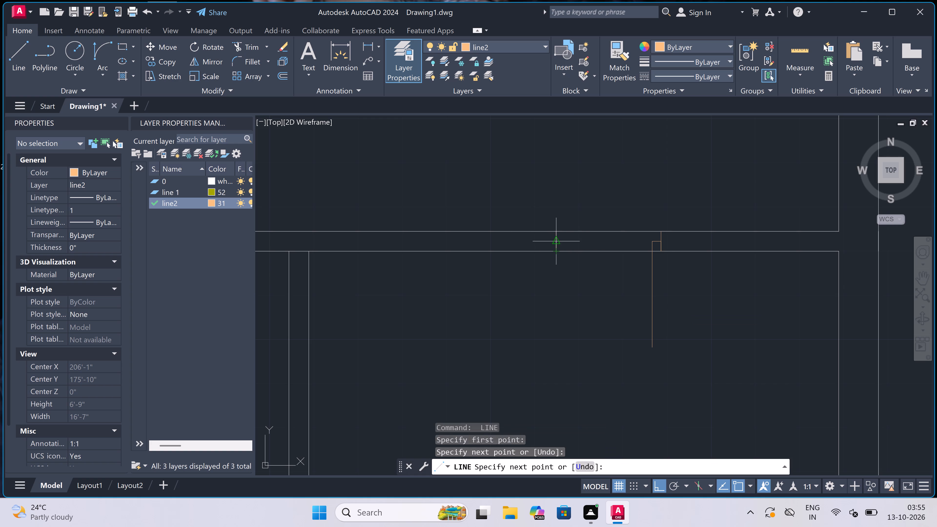
pyautogui.doubleClick(559, 239)
pyautogui.write('2"')
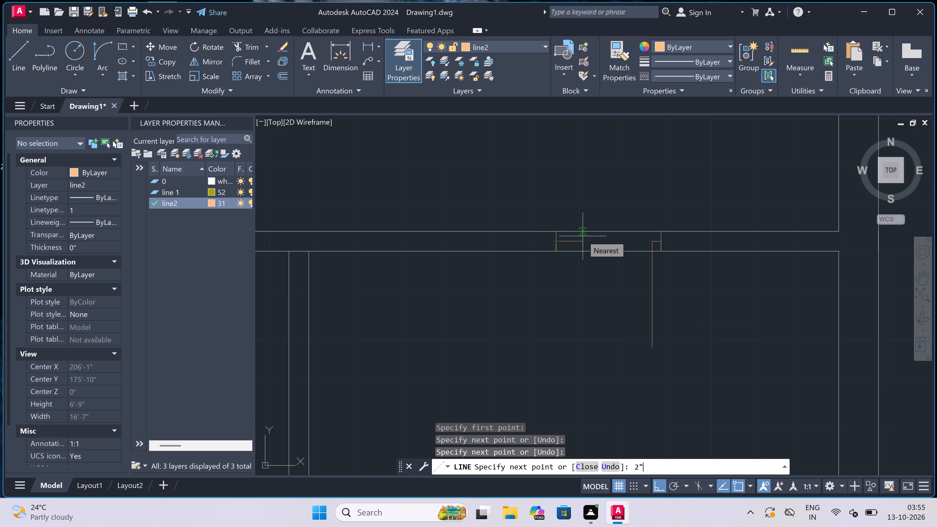
pyautogui.press('space')
pyautogui.press('Escape')
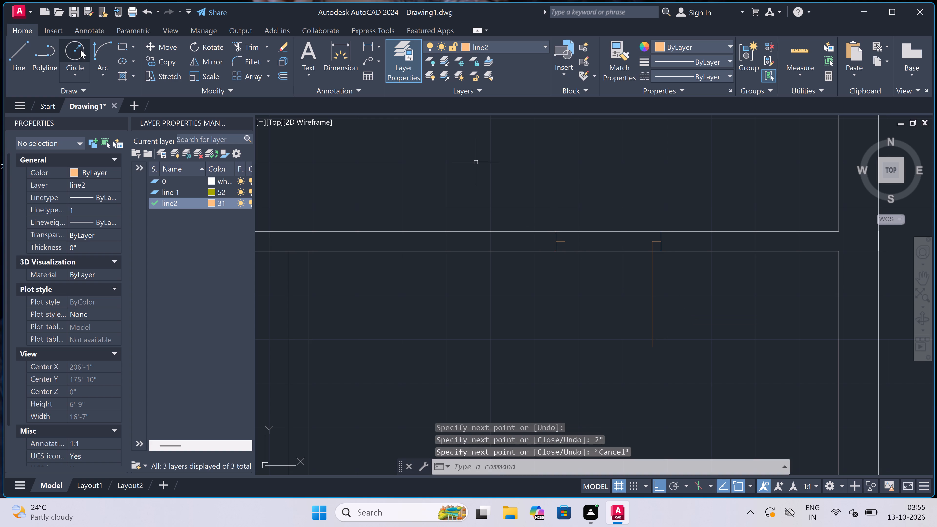
# Draw the door's swing arc from the free end of the 2' leaf to the opposite jamb stop.
pyautogui.click(103, 47)
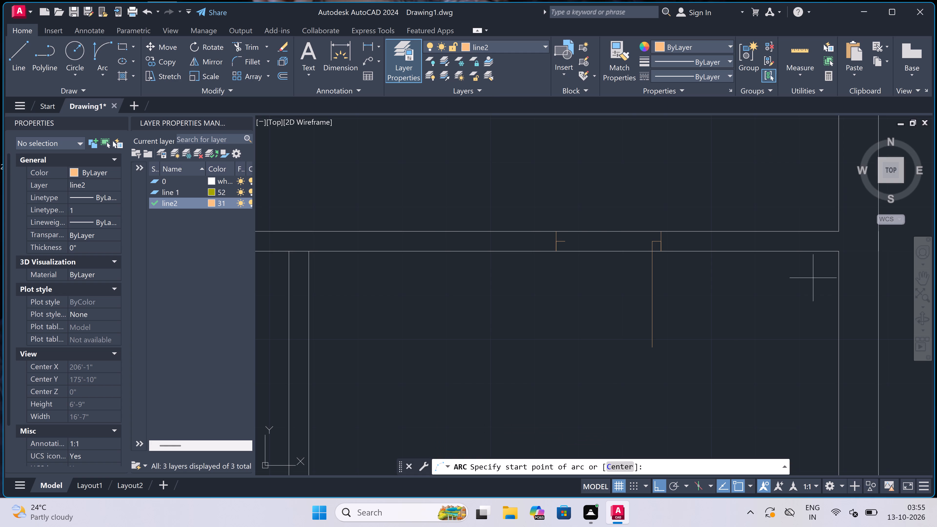
pyautogui.click(653, 344)
pyautogui.click(568, 240)
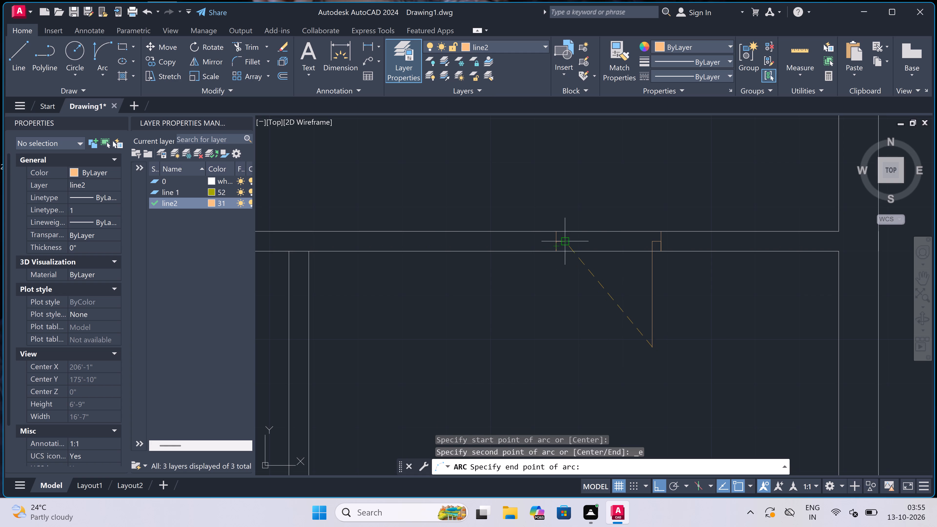
pyautogui.click(496, 268)
# Trim both upper wall lines between the jambs to open the larger room's doorway.
pyautogui.press('t')
pyautogui.press('r')
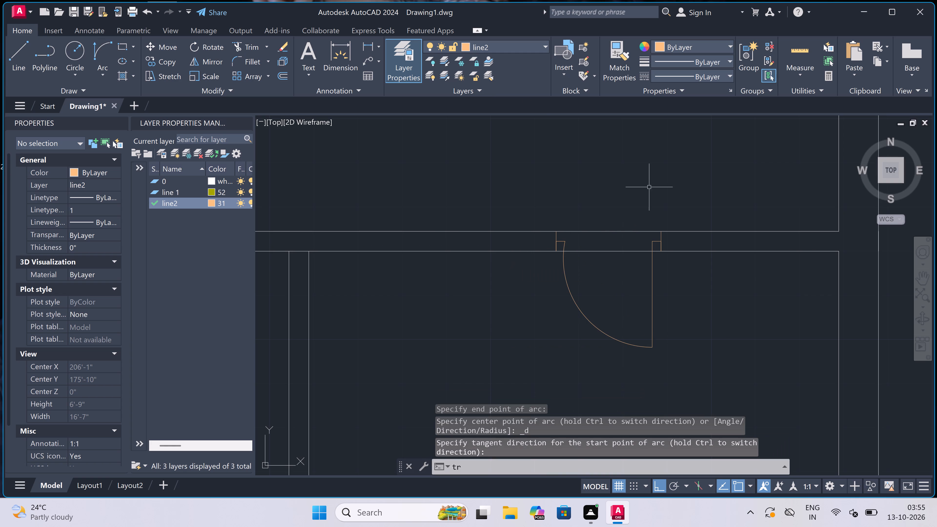
pyautogui.press('space')
pyautogui.click(623, 191)
pyautogui.click(621, 269)
# Trim the wall lines crossing the partition between the small and larger rooms at its upper and lower junctions.
pyautogui.scroll(-4, 623, 213)
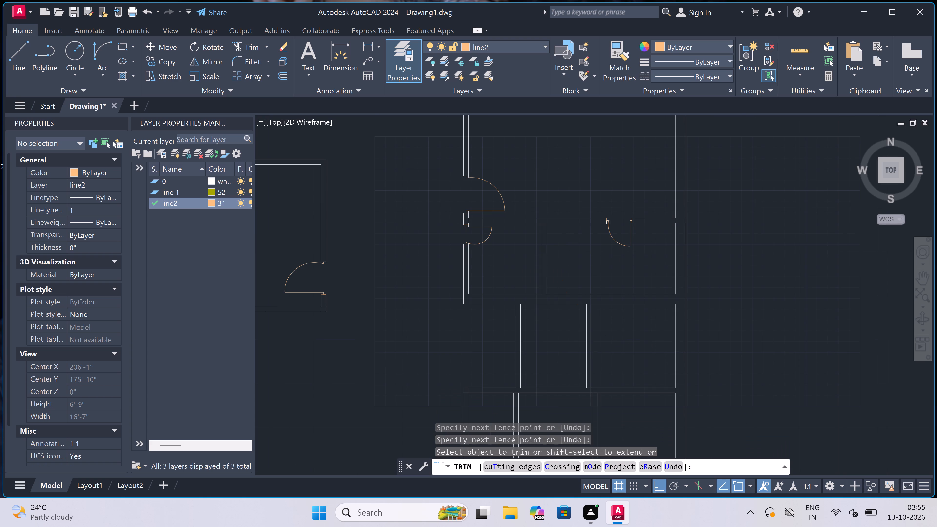
pyautogui.scroll(3, 550, 218)
pyautogui.scroll(2, 527, 242)
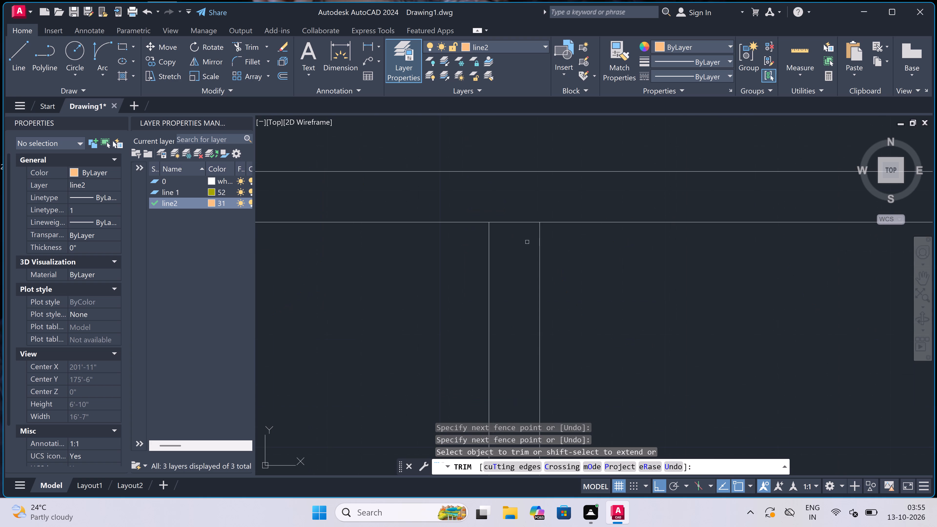
pyautogui.click(526, 243)
pyautogui.click(526, 215)
pyautogui.scroll(-6, 526, 215)
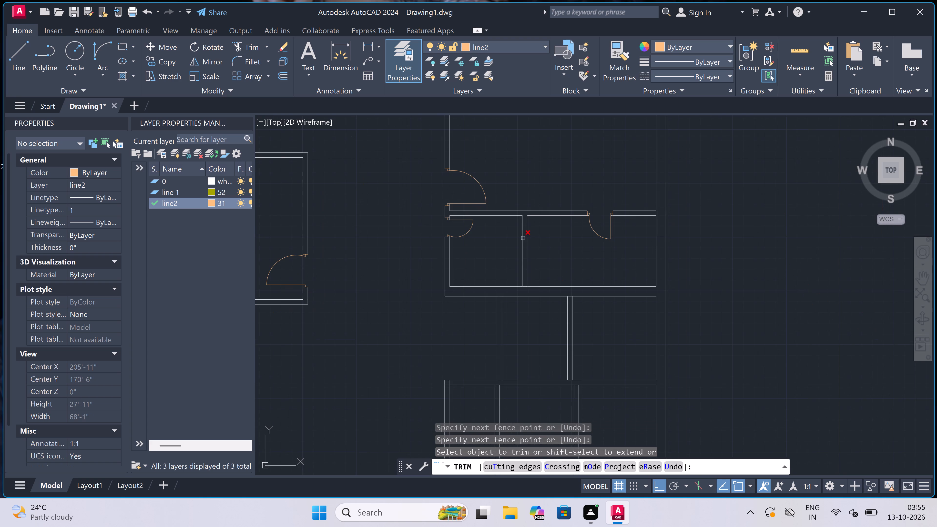
pyautogui.scroll(1, 522, 264)
pyautogui.scroll(4, 529, 306)
pyautogui.click(521, 302)
pyautogui.click(513, 226)
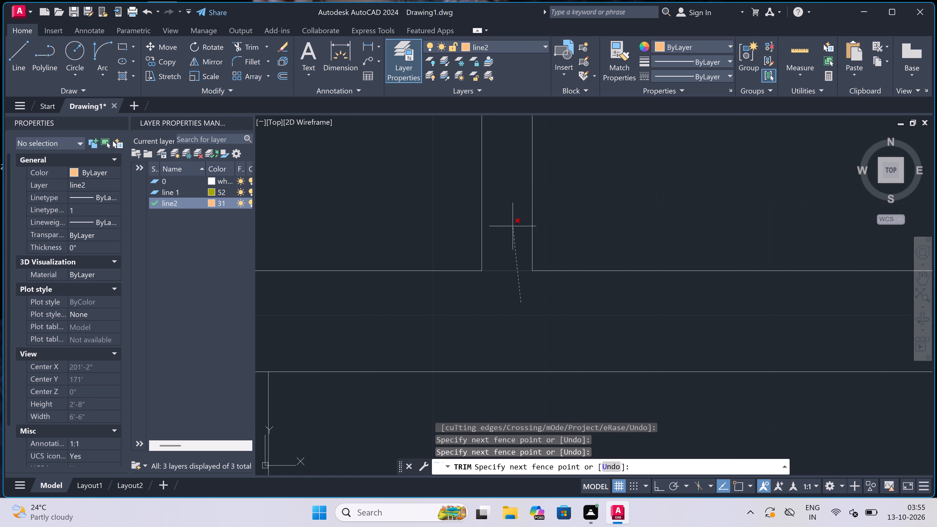
# Trim the wall line crossing the upper end of the left partition in the row of rooms below.
pyautogui.scroll(-5, 513, 226)
pyautogui.scroll(3, 478, 241)
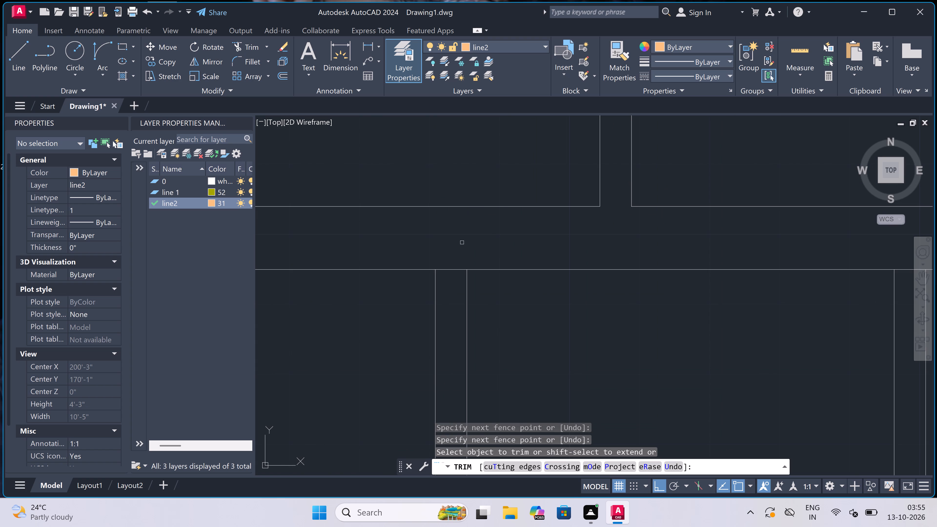
pyautogui.moveTo(453, 240); pyautogui.dragTo(456, 247)
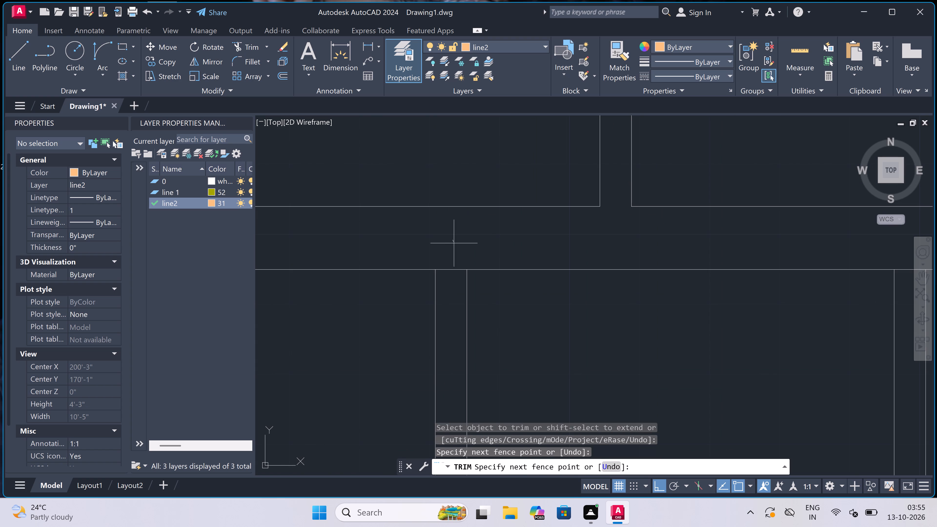
pyautogui.click(459, 279)
# Trim away the continuation of both partitions below that row's lower wall.
pyautogui.scroll(-5, 468, 246)
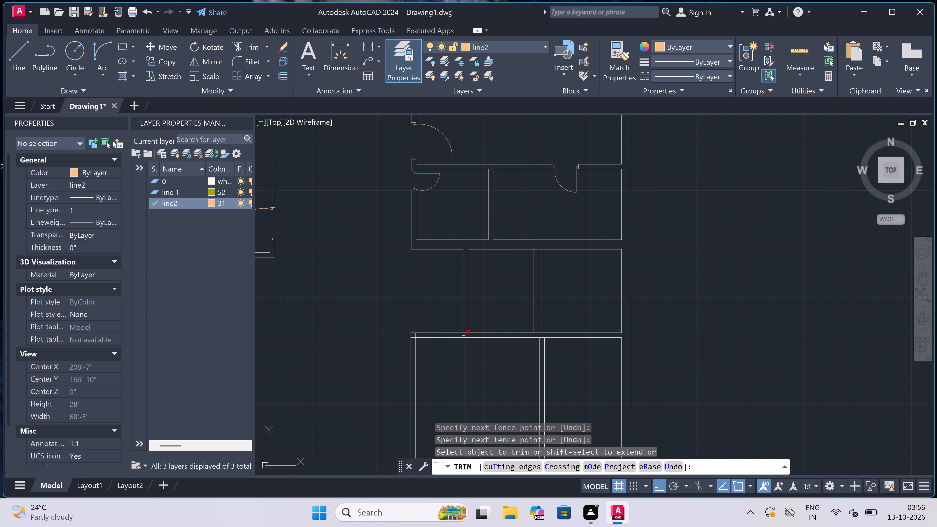
pyautogui.scroll(-3, 473, 306)
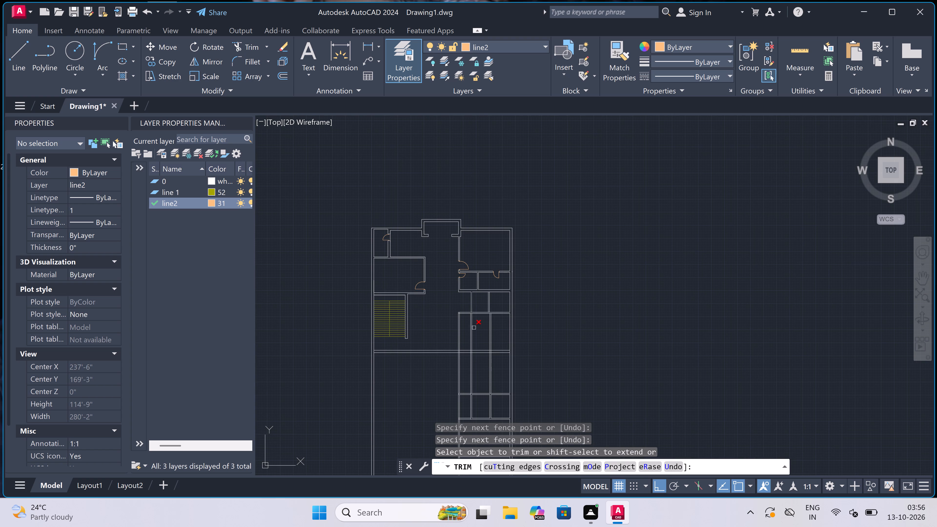
pyautogui.scroll(2, 465, 330)
pyautogui.moveTo(465, 330); pyautogui.dragTo(468, 330)
pyautogui.moveTo(473, 331); pyautogui.dragTo(476, 331)
pyautogui.click(560, 327)
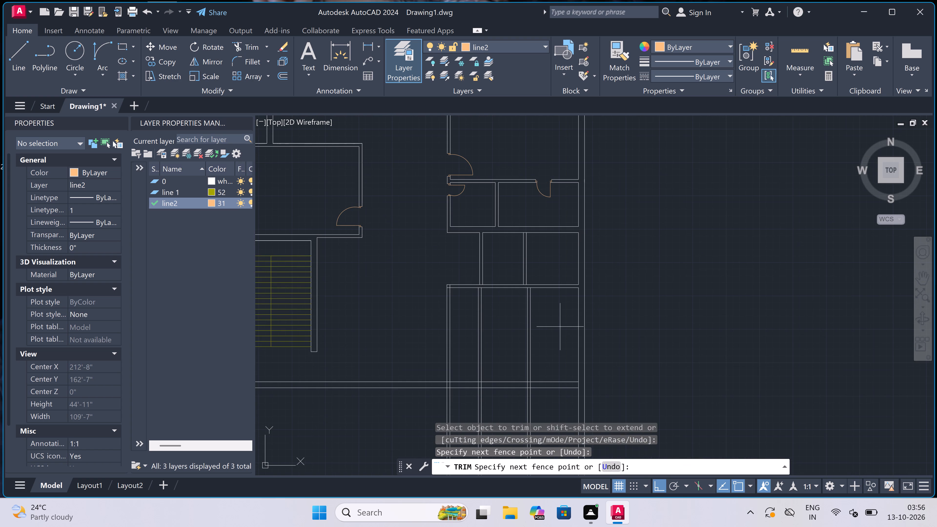
pyautogui.click(477, 327)
# Trim the lower wall line where the left and right partitions of that row meet it.
pyautogui.scroll(3, 481, 283)
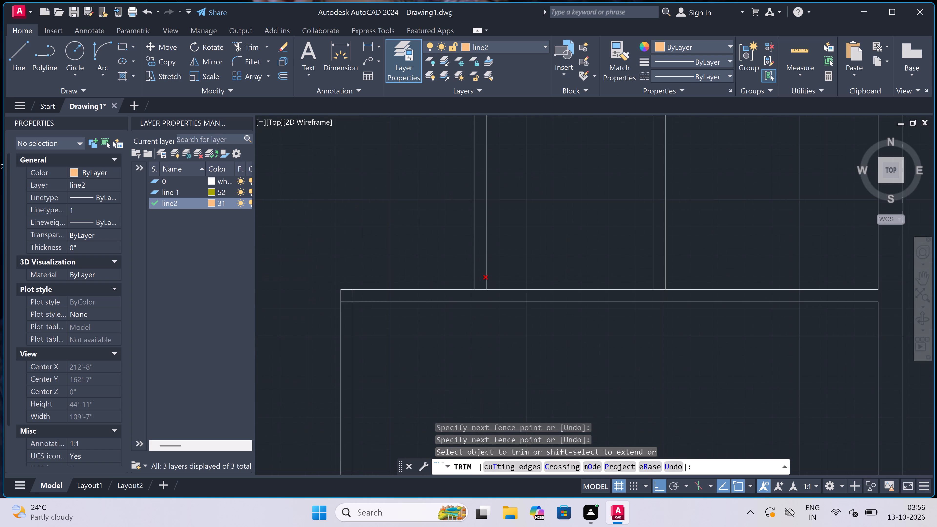
pyautogui.scroll(2, 484, 290)
pyautogui.click(479, 294)
pyautogui.click(481, 266)
pyautogui.scroll(-1, 482, 266)
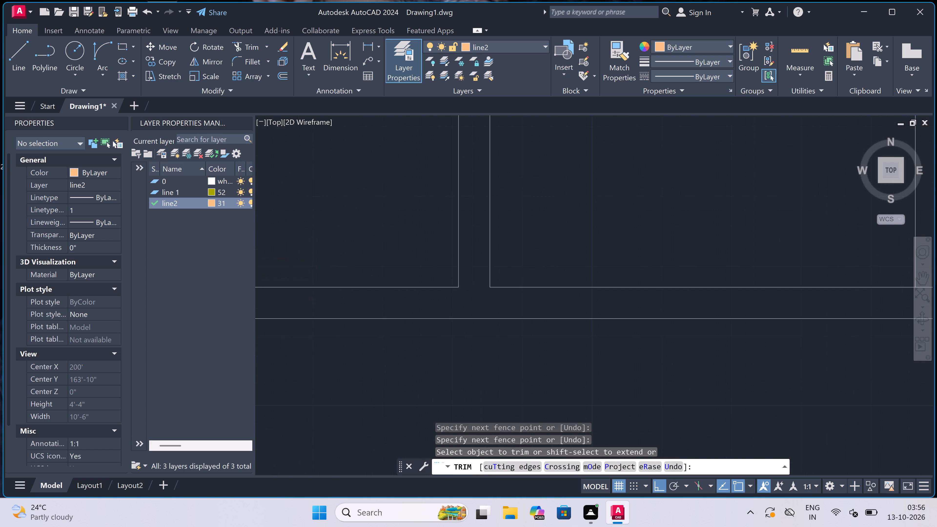
pyautogui.scroll(-2, 482, 266)
pyautogui.scroll(3, 586, 275)
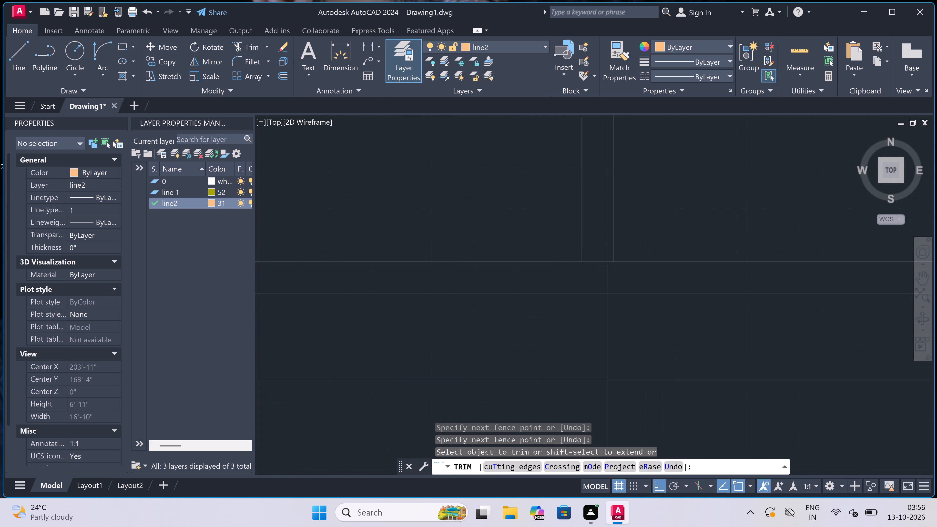
pyautogui.scroll(1, 603, 270)
pyautogui.click(604, 271)
pyautogui.click(604, 250)
pyautogui.scroll(-4, 604, 250)
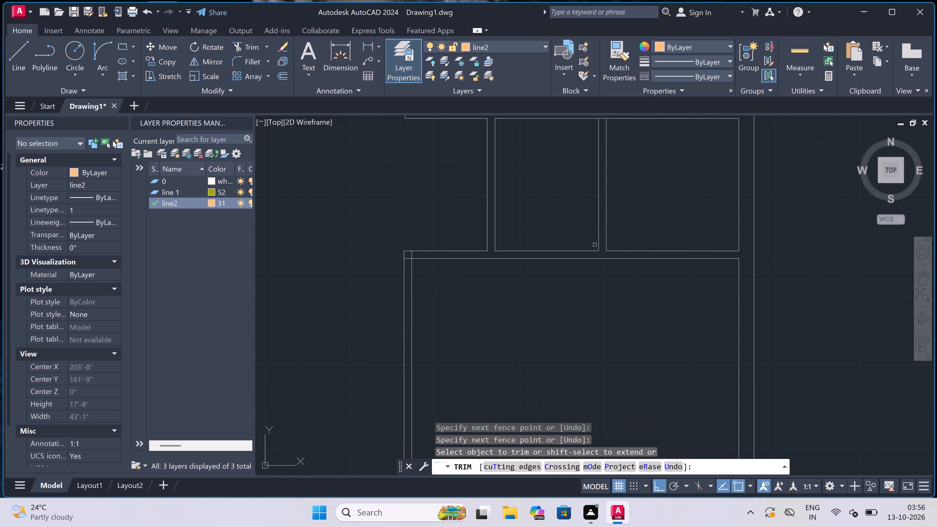
pyautogui.scroll(-3, 560, 205)
pyautogui.scroll(3, 555, 191)
pyautogui.press('Escape')
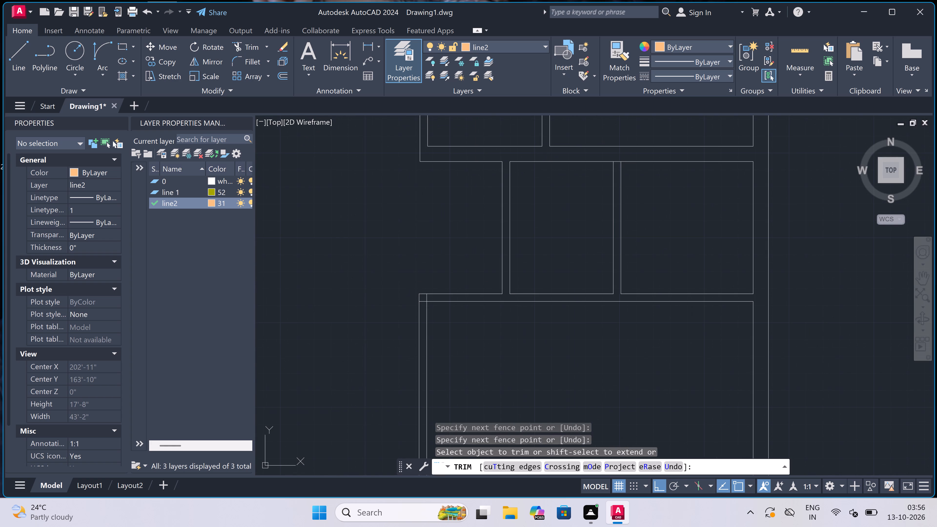
# Draw a door jamb across the left partition near its lower end, with a 2" stop and a 2' leaf into the middle room.
pyautogui.write('l')
pyautogui.press('space')
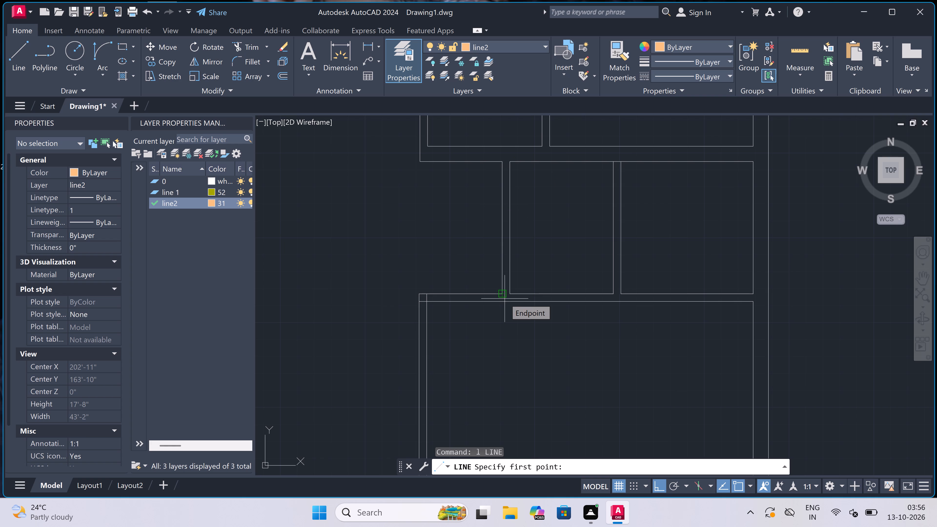
pyautogui.scroll(3, 509, 282)
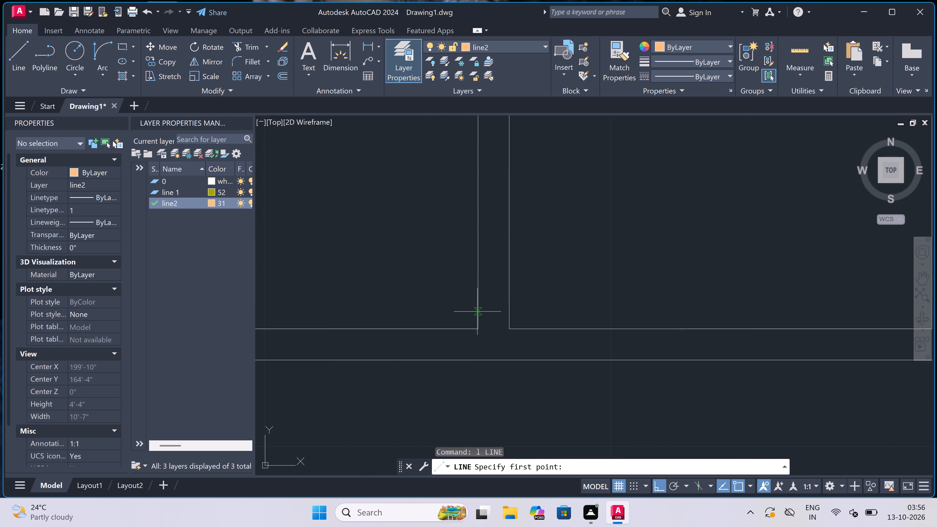
pyautogui.moveTo(477, 308); pyautogui.dragTo(480, 308)
pyautogui.click(507, 308)
pyautogui.click(496, 308)
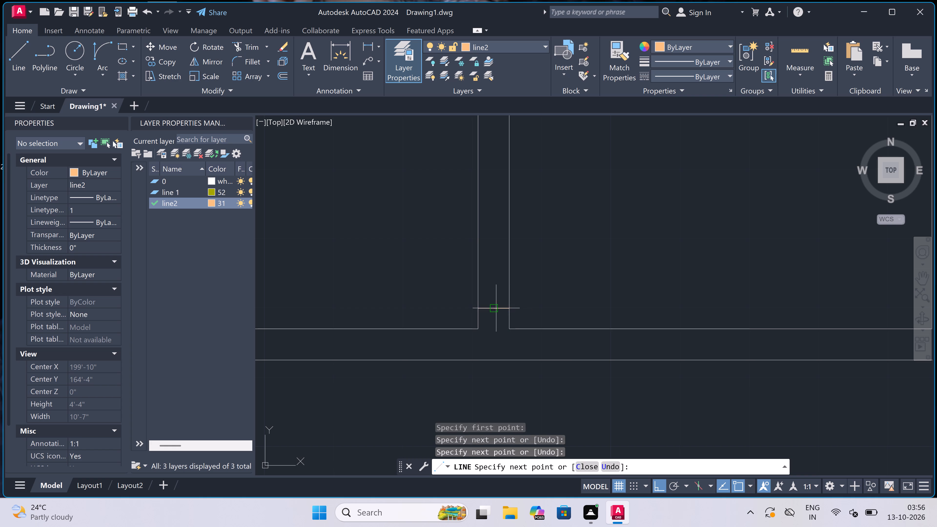
pyautogui.write('2"')
pyautogui.press('space')
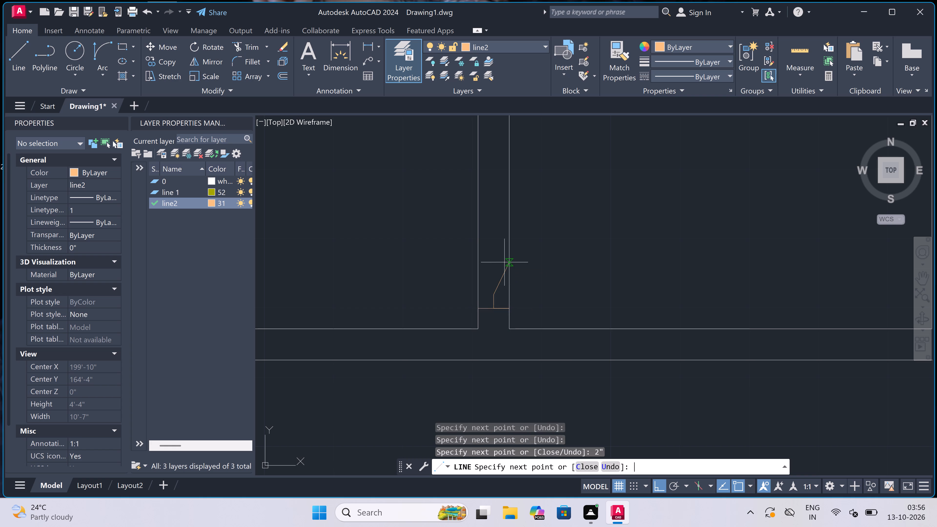
pyautogui.write("2'")
pyautogui.press('space')
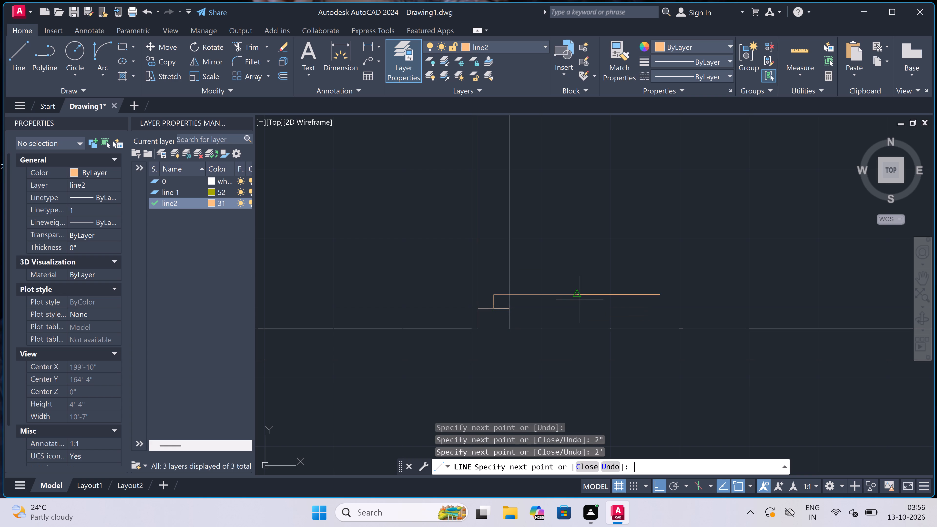
pyautogui.press('Escape')
# Draw the opposite jamb higher across the same partition, with a 2" stop at mid-wall pointing down to the leaf.
pyautogui.press('space')
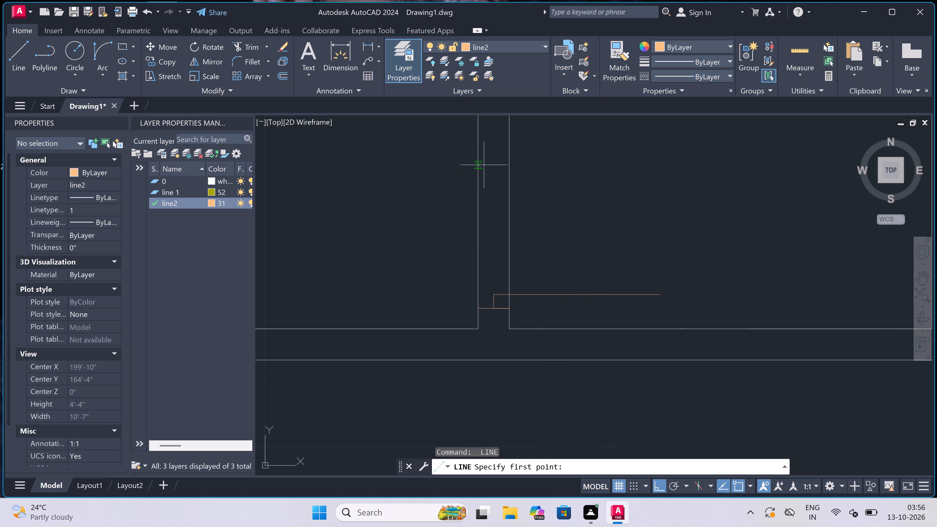
pyautogui.moveTo(480, 172); pyautogui.dragTo(490, 170)
pyautogui.click(504, 170)
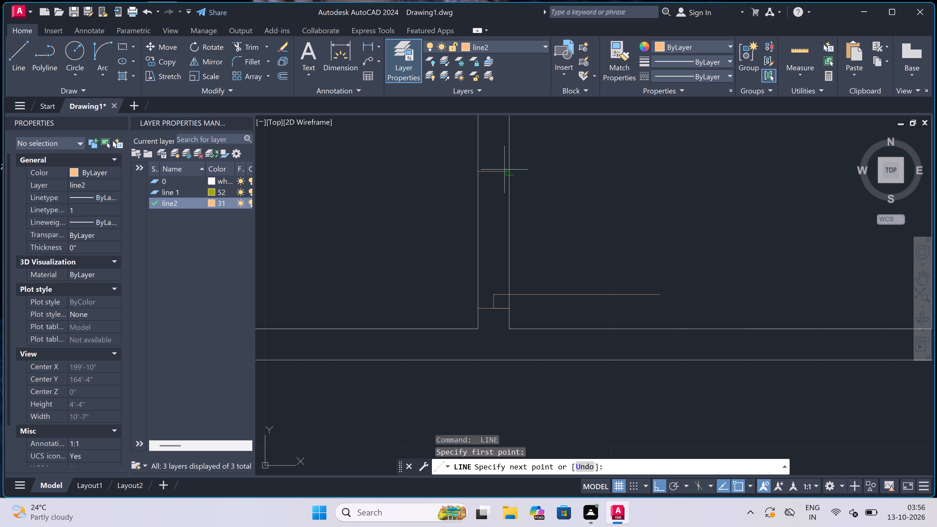
pyautogui.moveTo(497, 171); pyautogui.dragTo(497, 173)
pyautogui.write('2"')
pyautogui.press('space')
pyautogui.press('Escape')
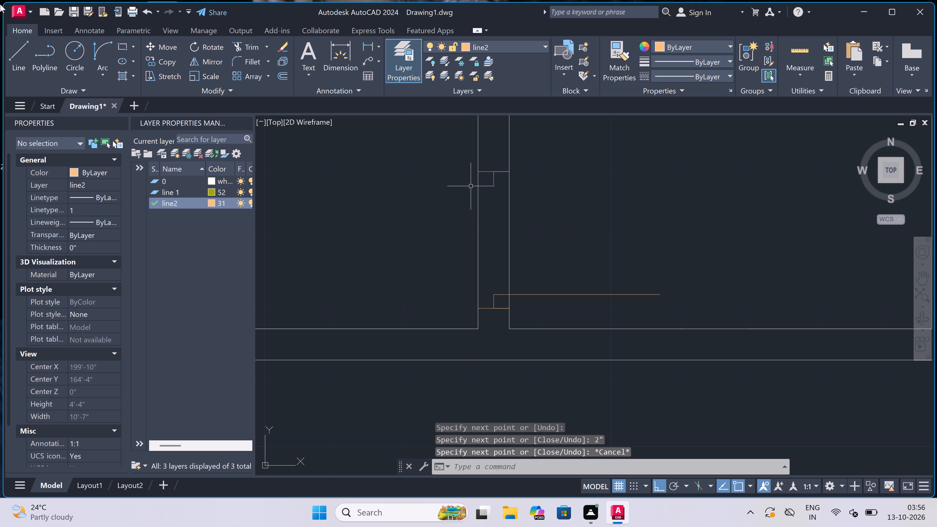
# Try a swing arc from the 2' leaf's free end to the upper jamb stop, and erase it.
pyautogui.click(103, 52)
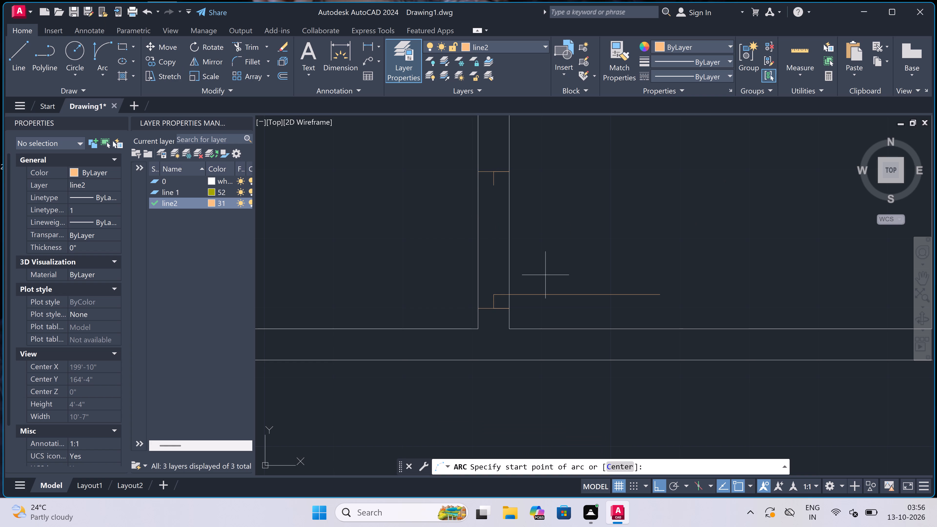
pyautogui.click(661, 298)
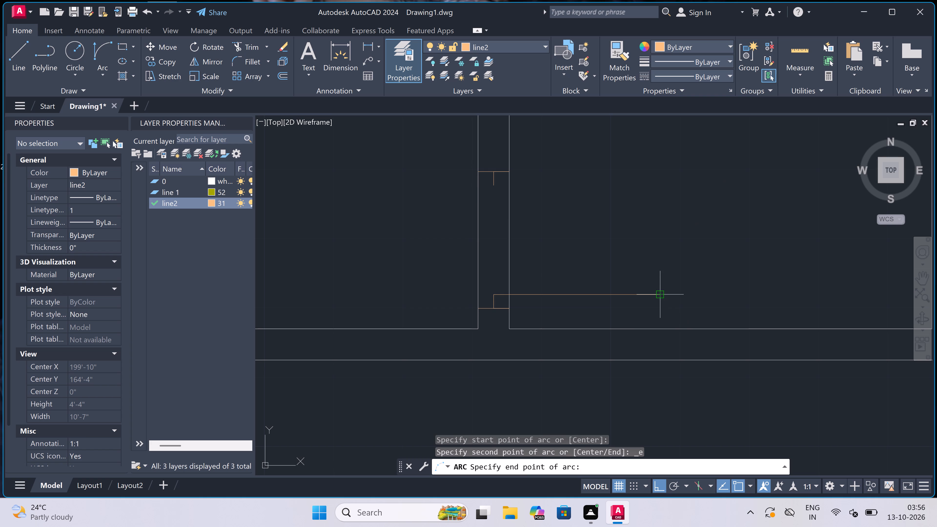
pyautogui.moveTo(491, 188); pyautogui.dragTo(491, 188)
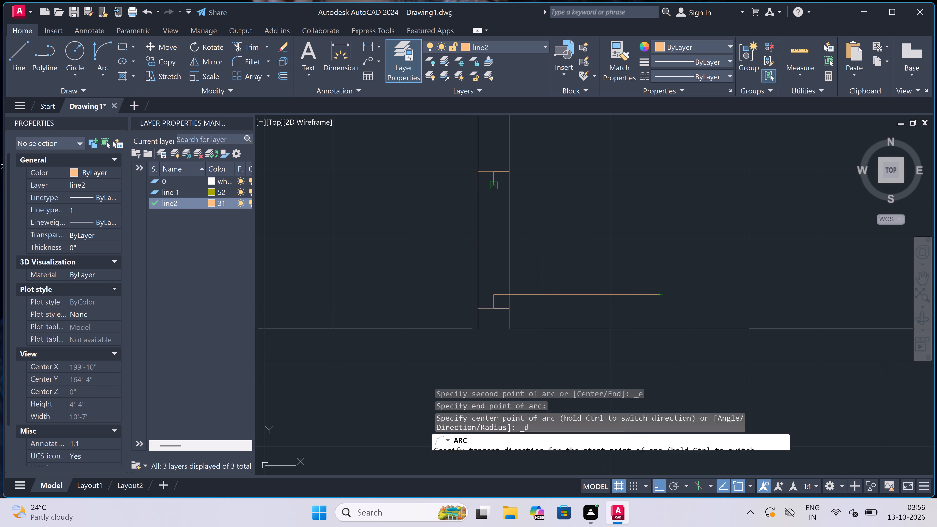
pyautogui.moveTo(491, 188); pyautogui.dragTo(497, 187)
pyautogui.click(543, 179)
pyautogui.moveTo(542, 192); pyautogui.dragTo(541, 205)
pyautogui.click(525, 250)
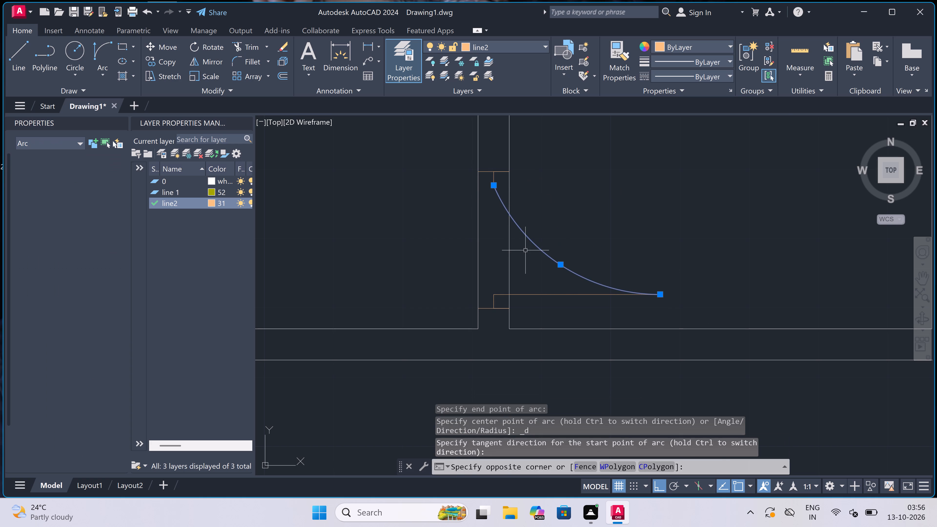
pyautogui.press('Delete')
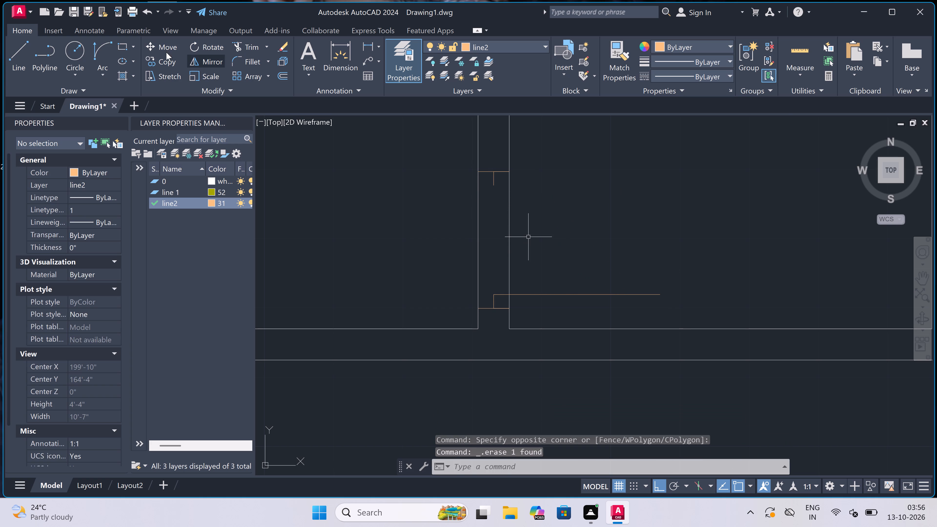
# Draw the door's swing arc from the free end of the 2' leaf to the upper jamb's stop.
pyautogui.moveTo(100, 46); pyautogui.dragTo(106, 47)
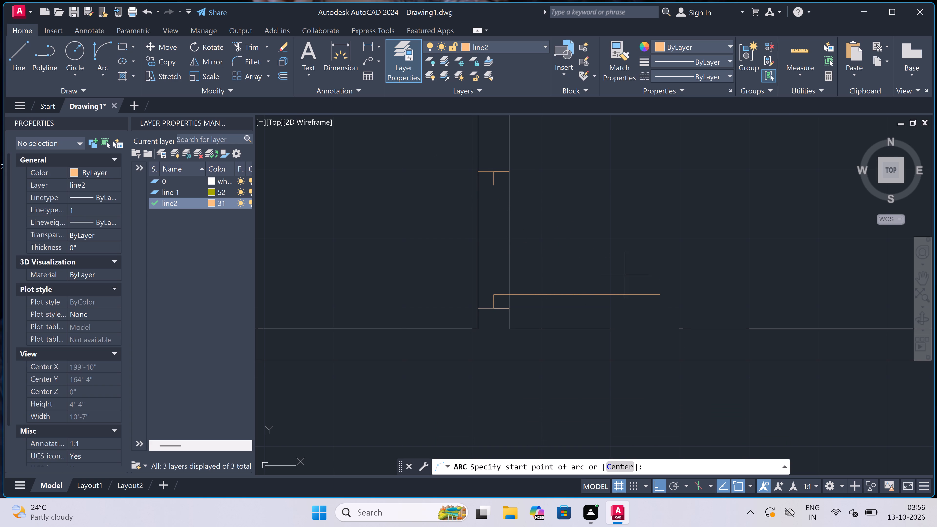
pyautogui.click(661, 292)
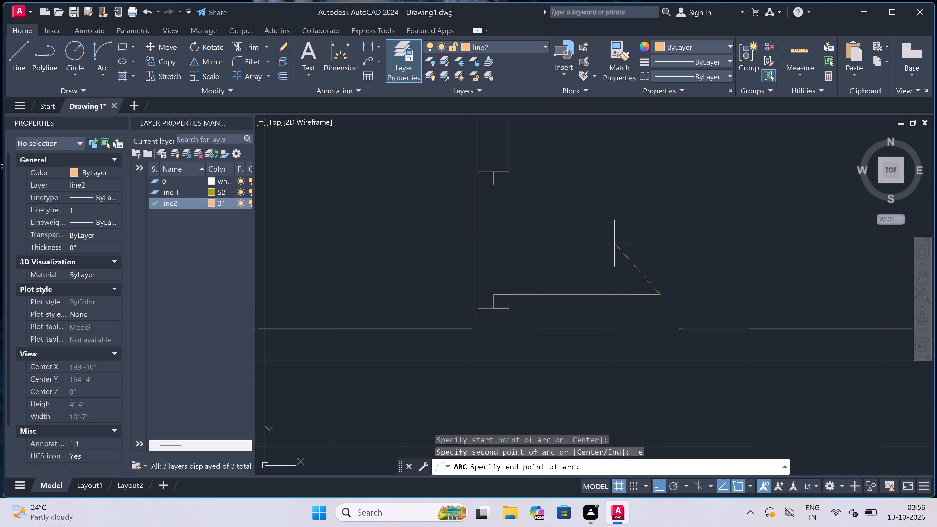
pyautogui.click(491, 183)
pyautogui.click(675, 173)
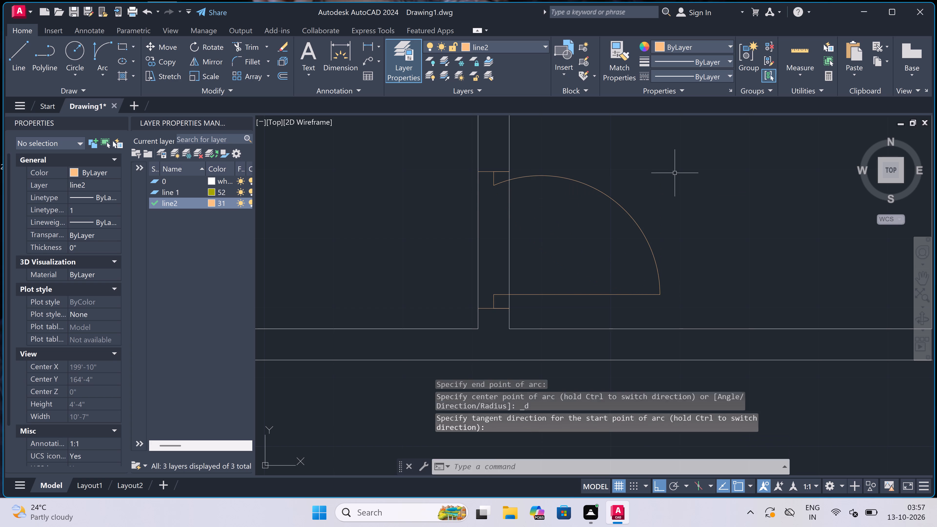
# Trim both lines of the left partition between the two jambs to open the doorway.
pyautogui.press('t')
pyautogui.press('r')
pyautogui.press('space')
pyautogui.moveTo(578, 250); pyautogui.dragTo(576, 249)
pyautogui.click(384, 243)
pyautogui.scroll(-5, 433, 241)
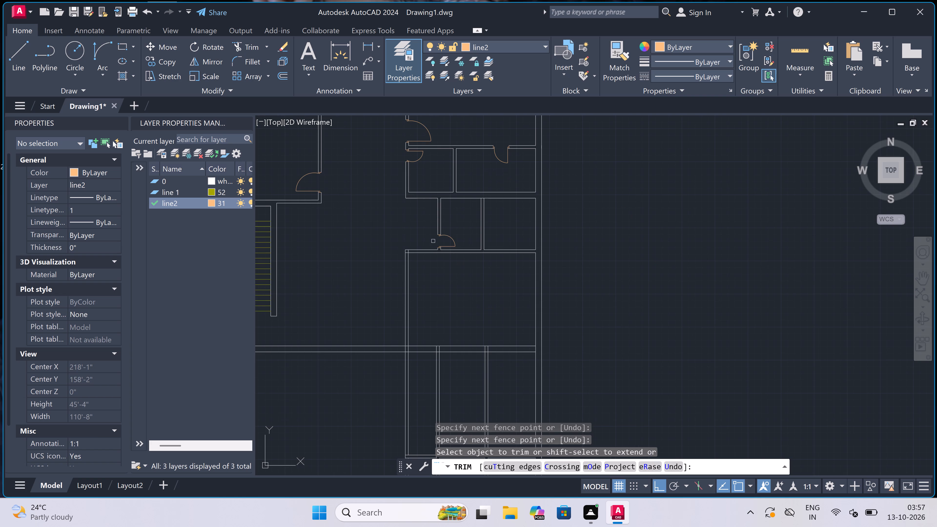
pyautogui.press('Escape')
# Draw a jamb across the row's lower wall just right of the right partition, with a 2" mid-wall stop and a 2' leaf up into the right room.
pyautogui.press('l')
pyautogui.press('space')
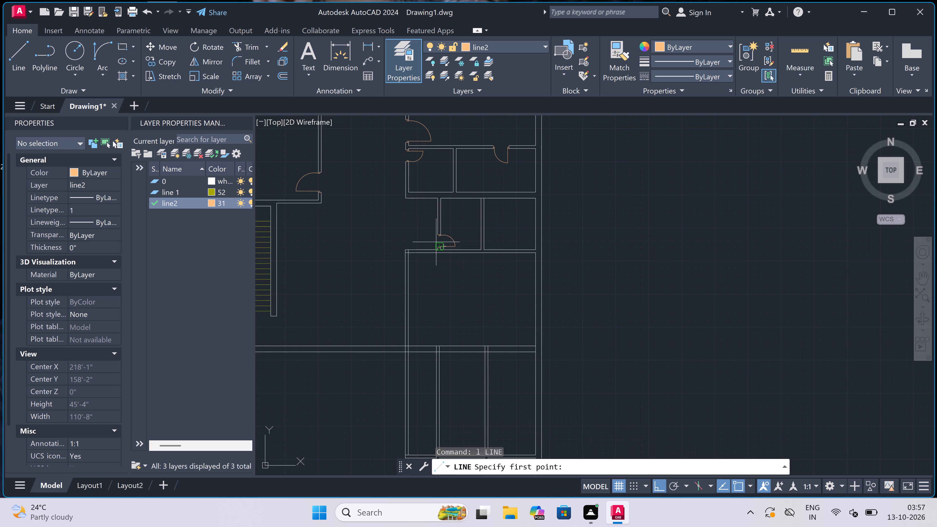
pyautogui.scroll(-2, 442, 242)
pyautogui.scroll(4, 467, 244)
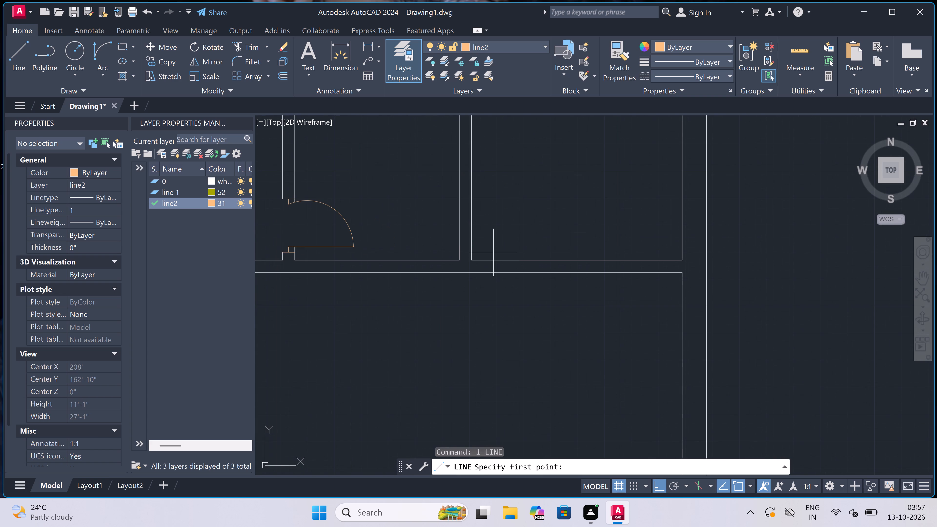
pyautogui.scroll(2, 496, 262)
pyautogui.click(467, 262)
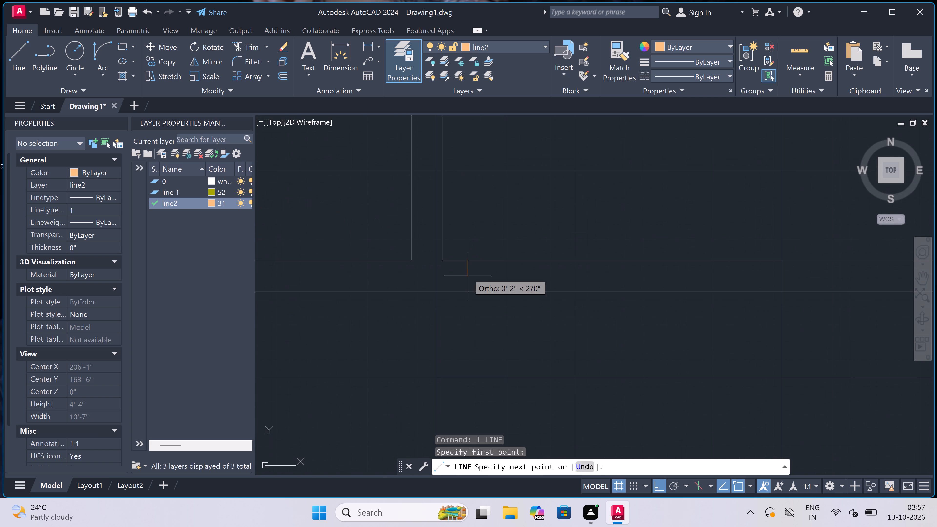
pyautogui.click(468, 290)
pyautogui.click(467, 275)
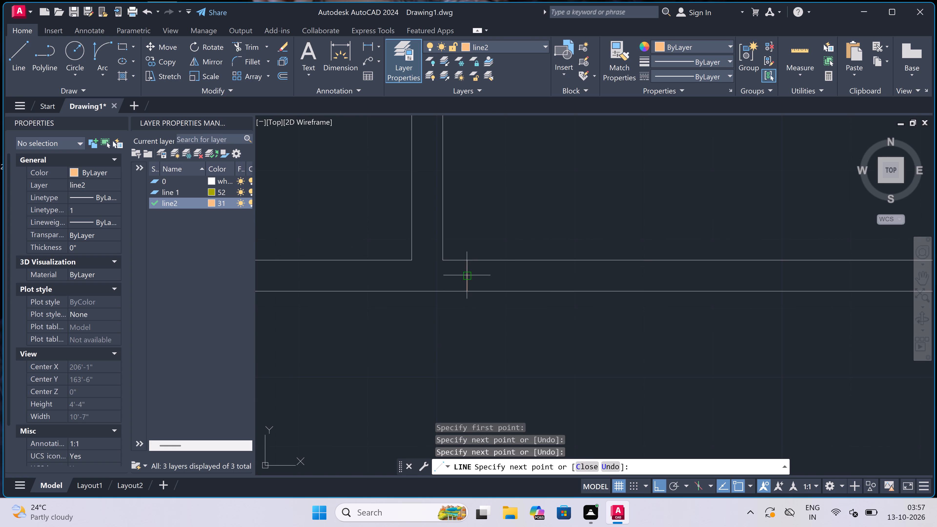
pyautogui.click(470, 274)
pyautogui.press('2')
pyautogui.write('"')
pyautogui.press('space')
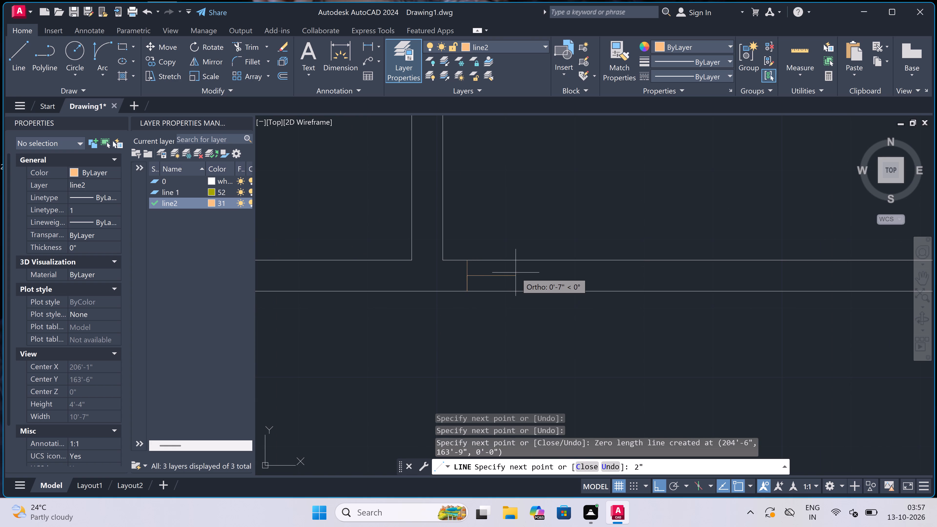
pyautogui.write("2'")
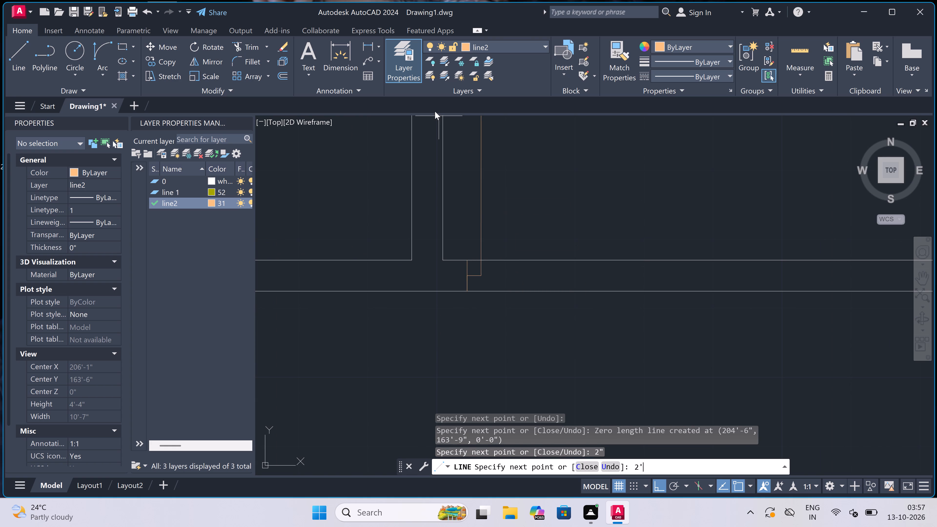
pyautogui.press('space')
pyautogui.press('Escape')
# Draw the opposite jamb farther right across the same wall, with a 2" stop at mid-wall pointing back to the leaf.
pyautogui.press('space')
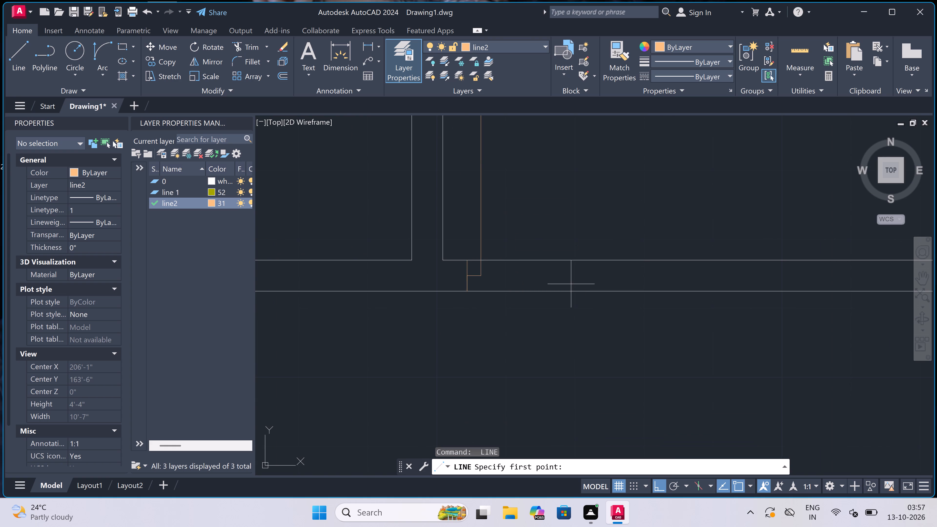
pyautogui.scroll(-3, 571, 281)
pyautogui.scroll(2, 586, 257)
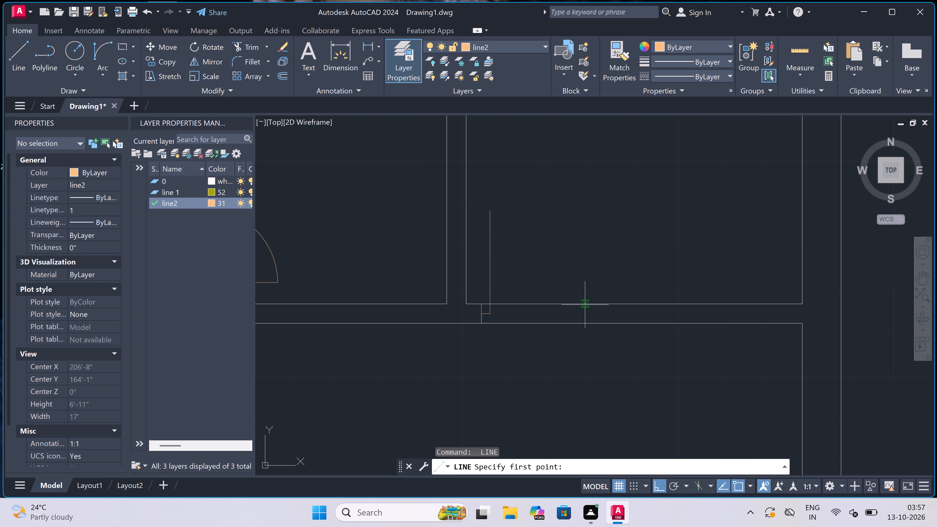
pyautogui.scroll(1, 585, 303)
pyautogui.click(588, 303)
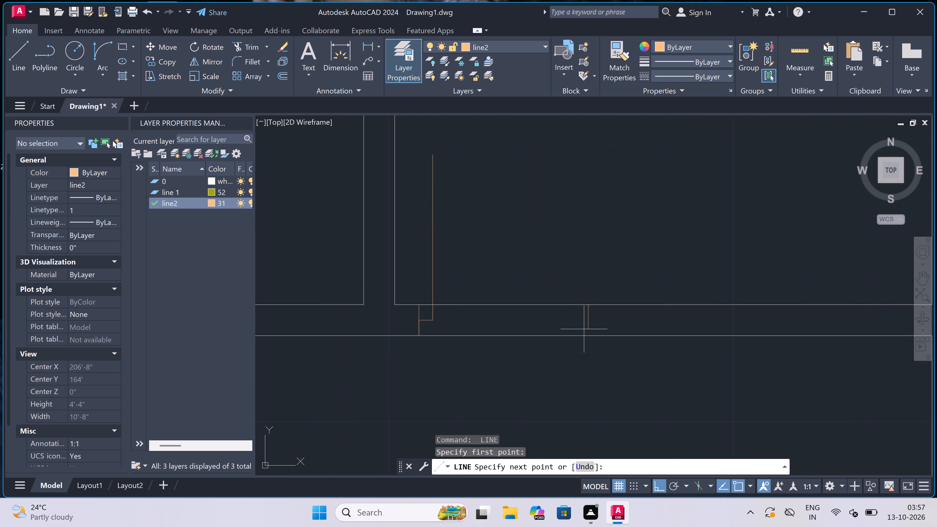
pyautogui.click(584, 331)
pyautogui.click(586, 324)
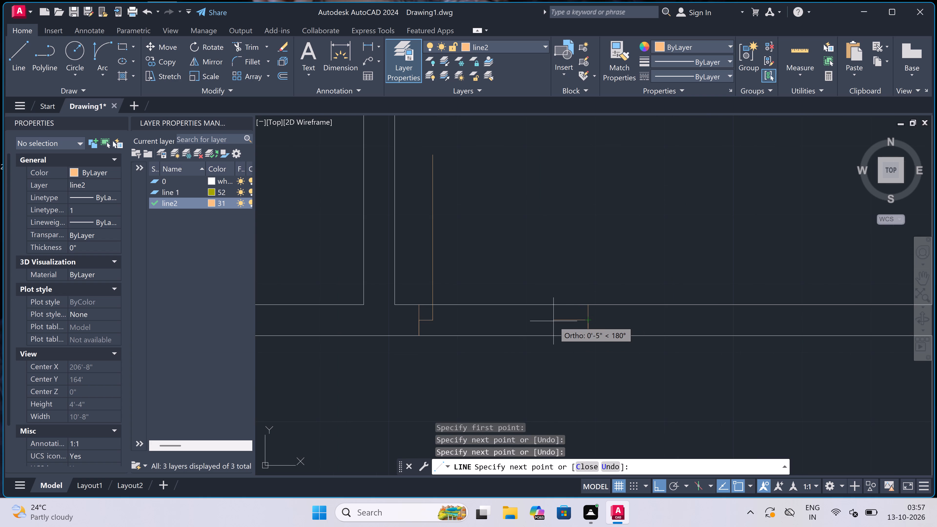
pyautogui.write('2"')
pyautogui.press('space')
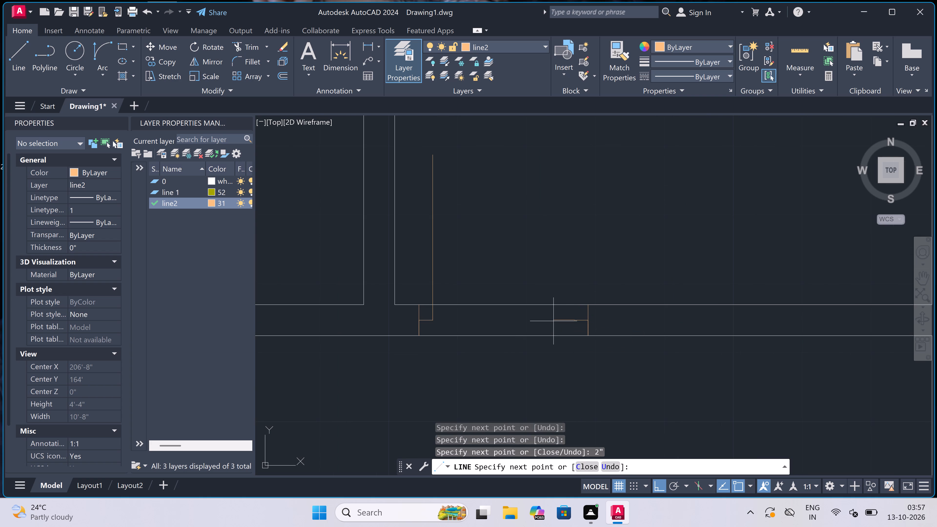
pyautogui.press('Escape')
# Draw the swing arc from the top of the right room's door leaf to the opposite jamb's stop.
pyautogui.click(104, 46)
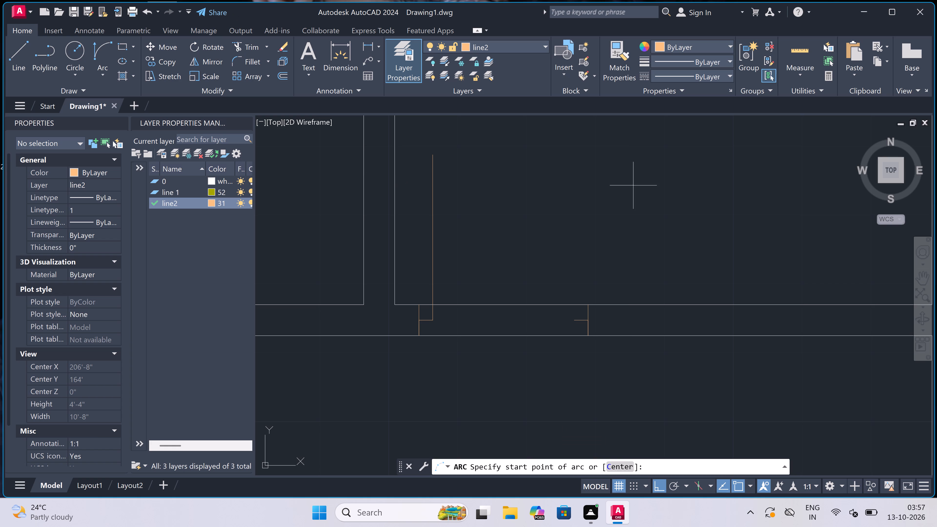
pyautogui.click(433, 157)
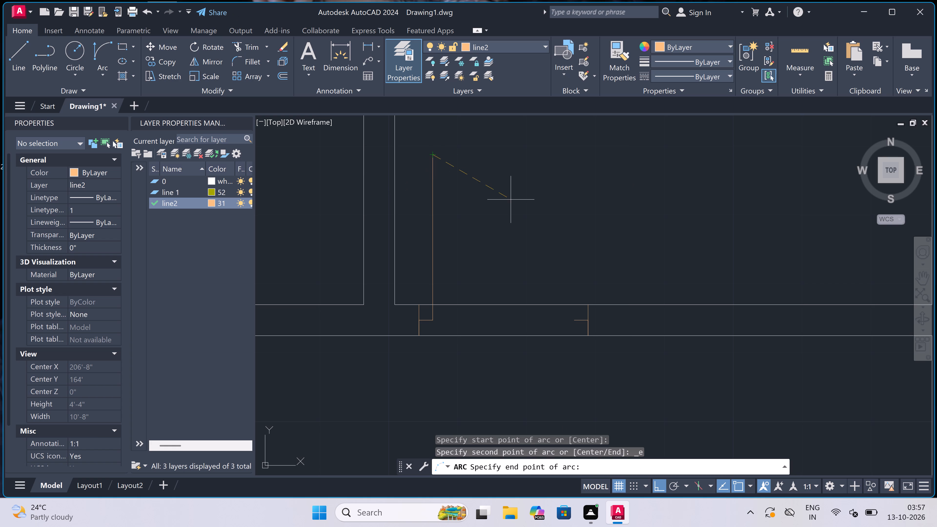
pyautogui.click(572, 317)
pyautogui.doubleClick(591, 237)
# Trim both lower wall lines between the right room's door jambs to open the doorway.
pyautogui.press('t')
pyautogui.press('r')
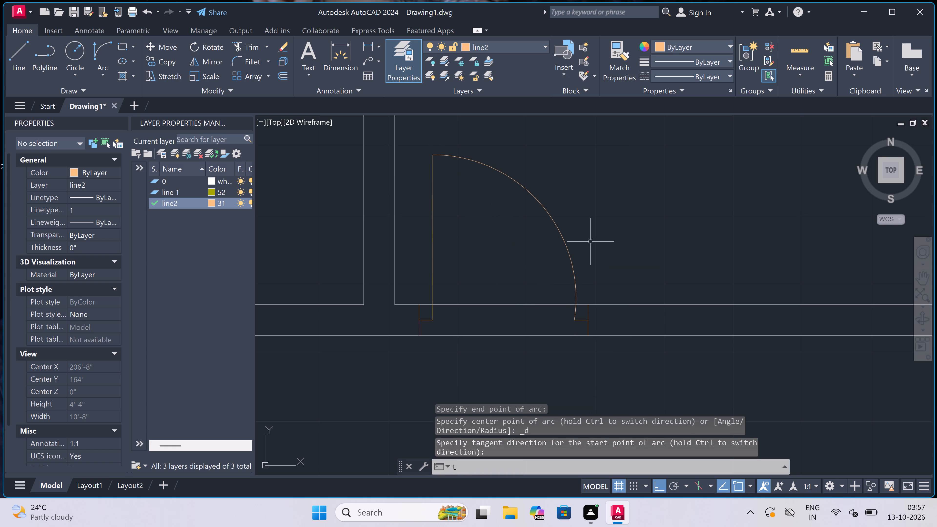
pyautogui.press('space')
pyautogui.moveTo(464, 275); pyautogui.dragTo(466, 286)
pyautogui.click(462, 361)
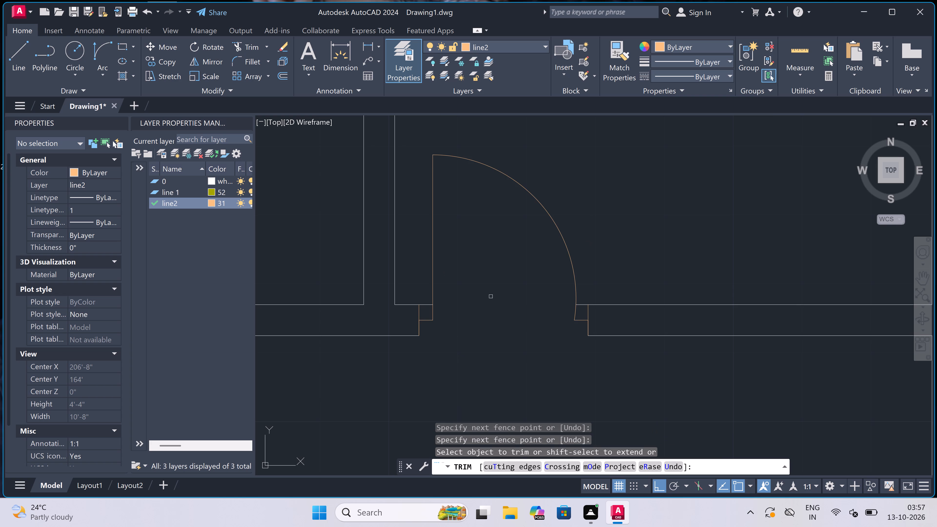
pyautogui.scroll(-4, 494, 291)
pyautogui.press('Escape')
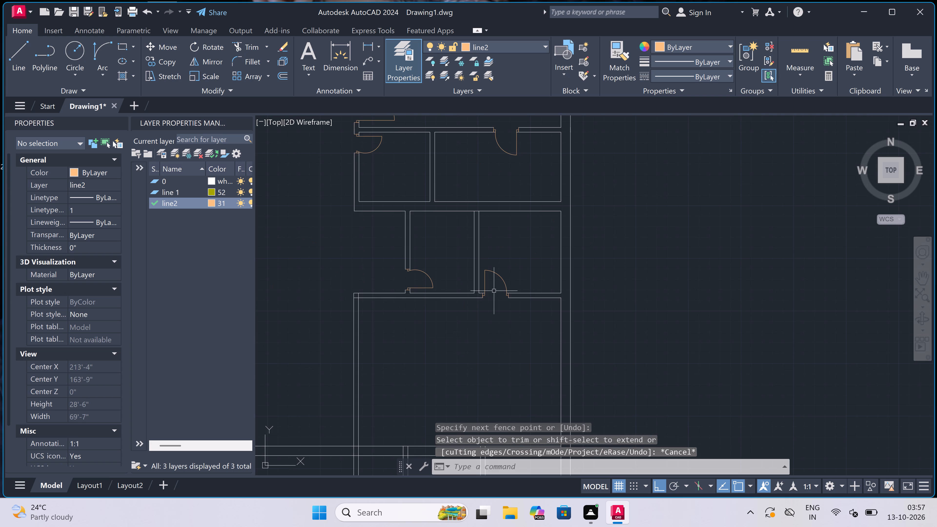
# Trim the upper wall line where the right partition of that row meets it.
pyautogui.press('space')
pyautogui.scroll(1, 486, 215)
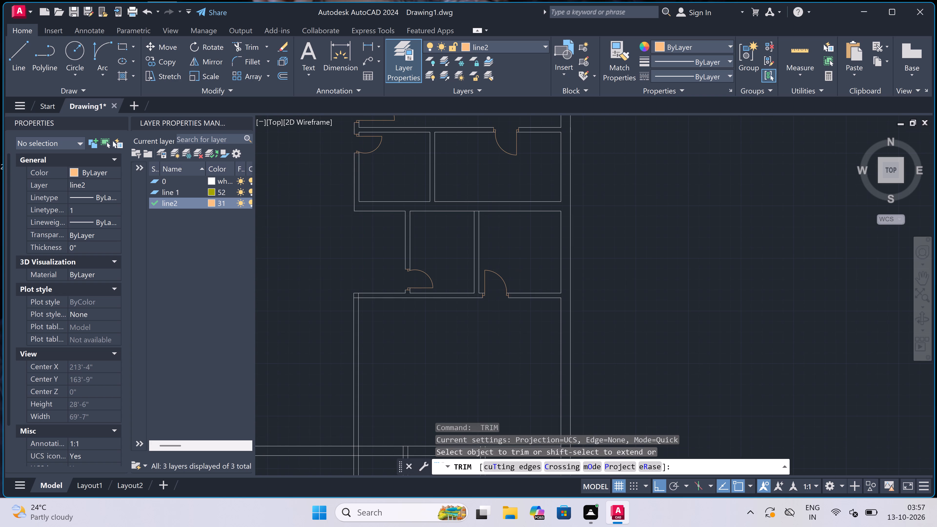
pyautogui.scroll(4, 478, 211)
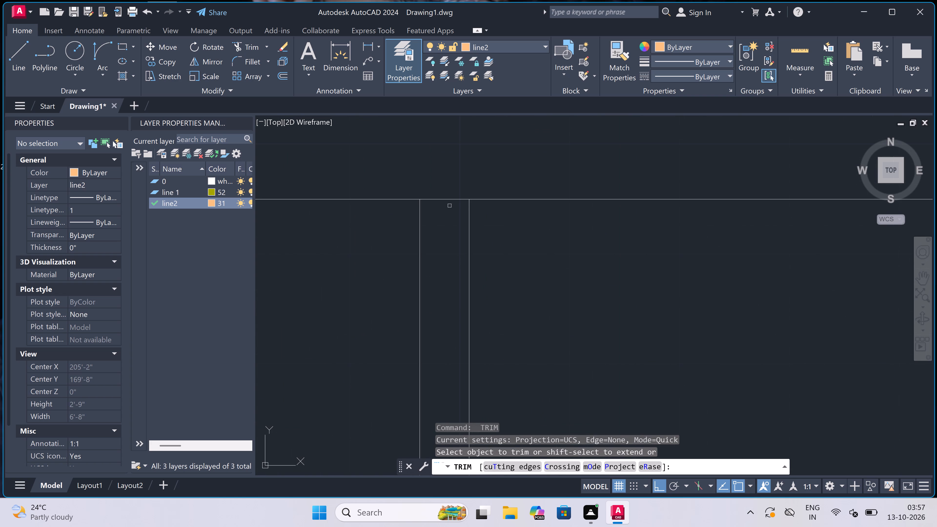
pyautogui.click(449, 206)
pyautogui.click(450, 188)
pyautogui.press('Escape')
# Trim the vertical wall and partition lines where they cross the thickness of the long horizontal wall below the large room.
pyautogui.scroll(-1, 453, 188)
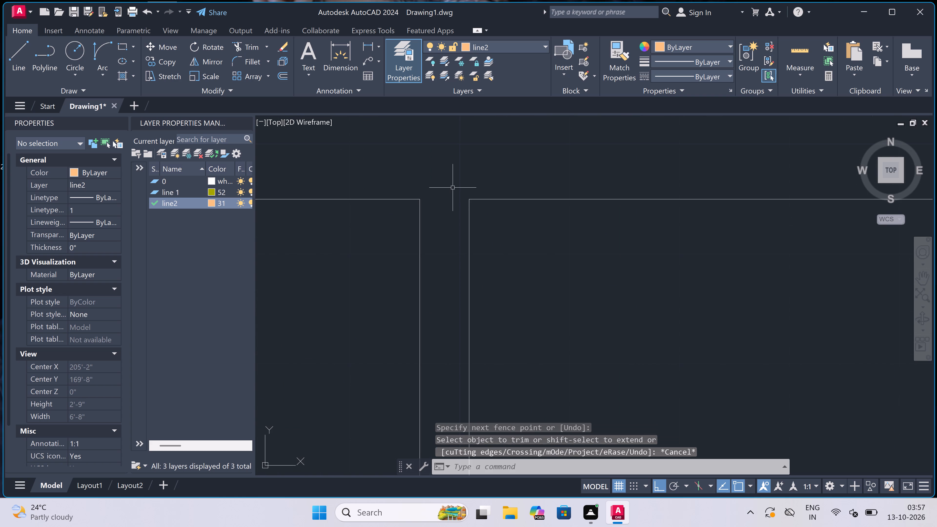
pyautogui.scroll(-6, 453, 187)
pyautogui.scroll(1, 443, 223)
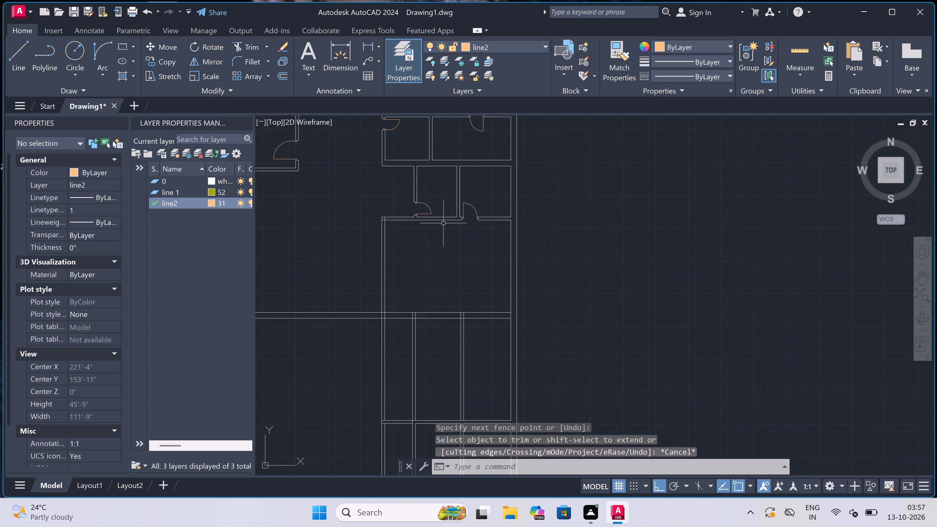
pyautogui.press('space')
pyautogui.scroll(3, 411, 313)
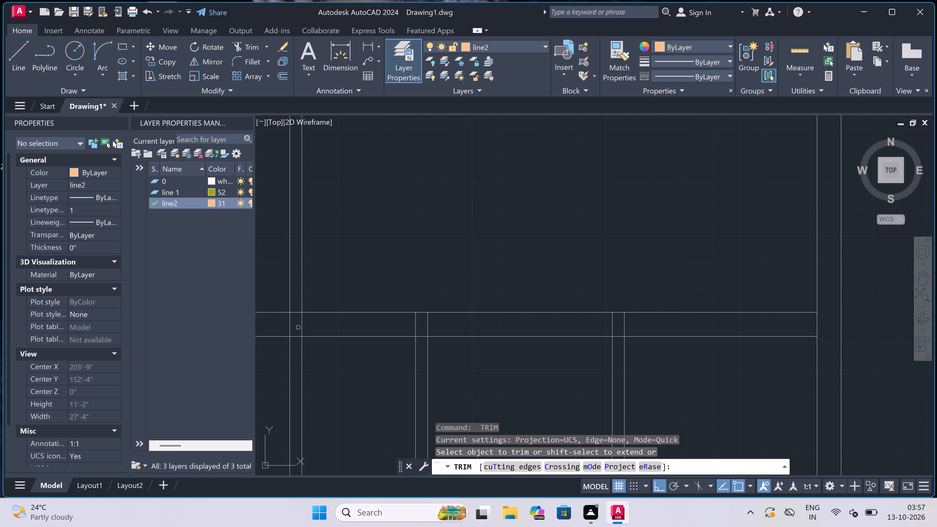
pyautogui.click(280, 321)
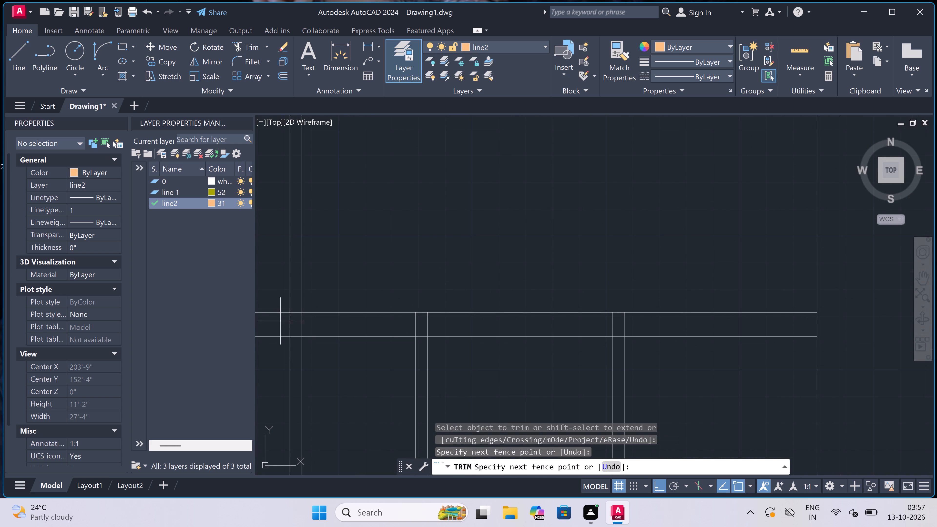
pyautogui.click(682, 327)
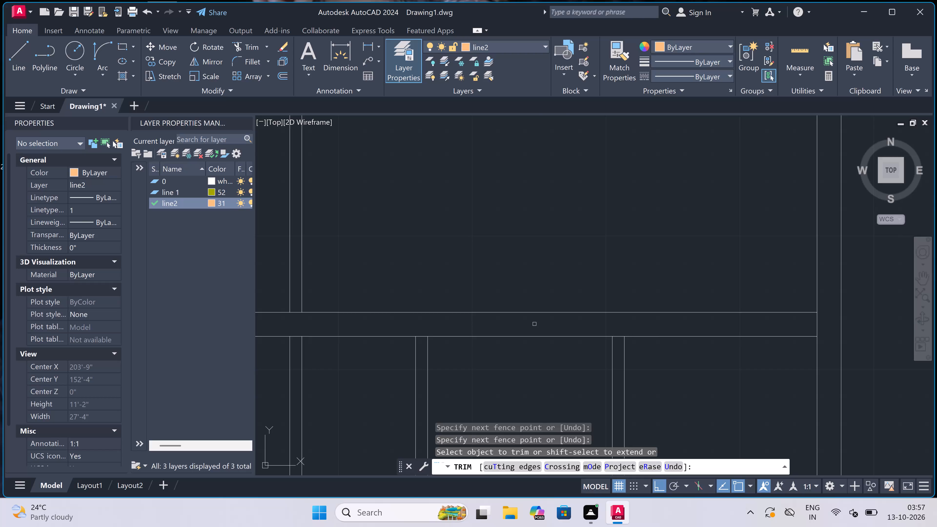
# Trim away both vertical partitions in the space below the long horizontal wall, down to the three-small-room row.
pyautogui.scroll(-3, 493, 243)
pyautogui.scroll(-1, 477, 290)
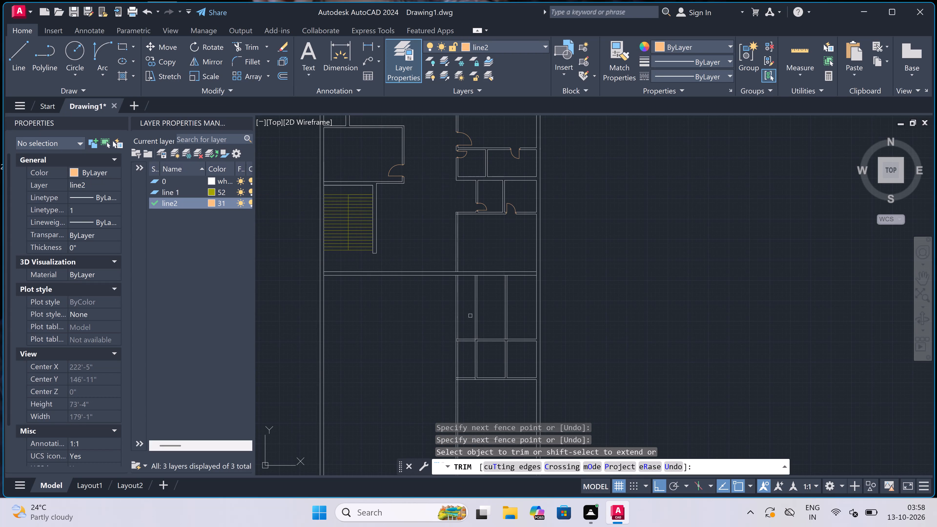
pyautogui.scroll(3, 469, 329)
pyautogui.moveTo(470, 325); pyautogui.dragTo(477, 325)
pyautogui.scroll(-2, 667, 312)
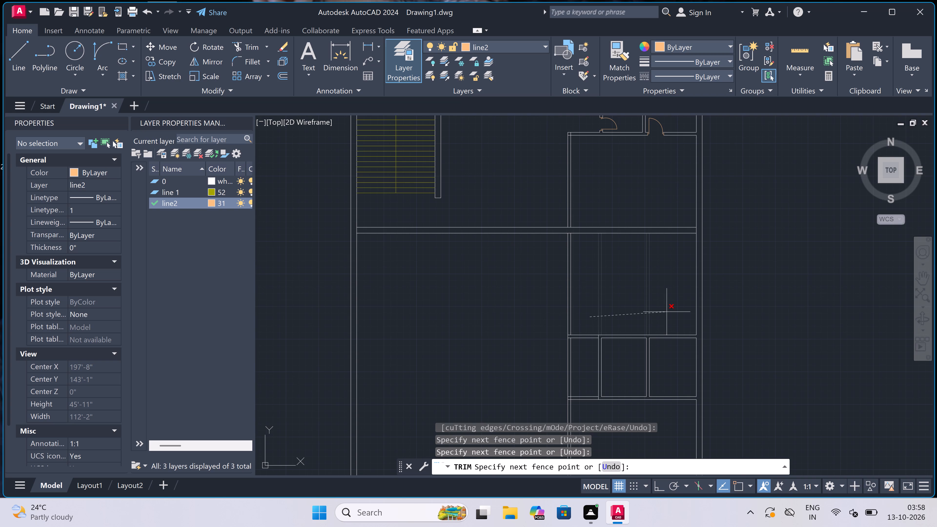
pyautogui.click(667, 313)
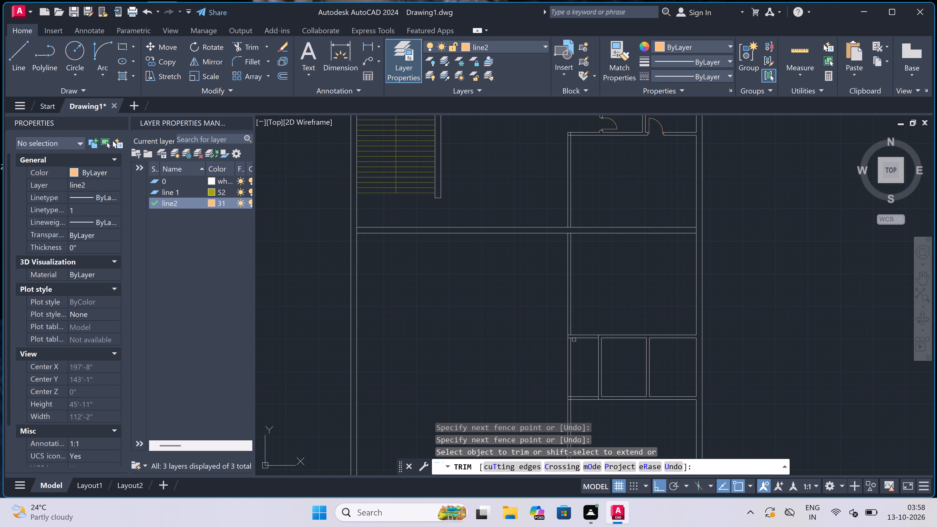
# Trim away the left wall's two lines alongside the leftmost small room of the three-room row.
pyautogui.scroll(-2, 557, 323)
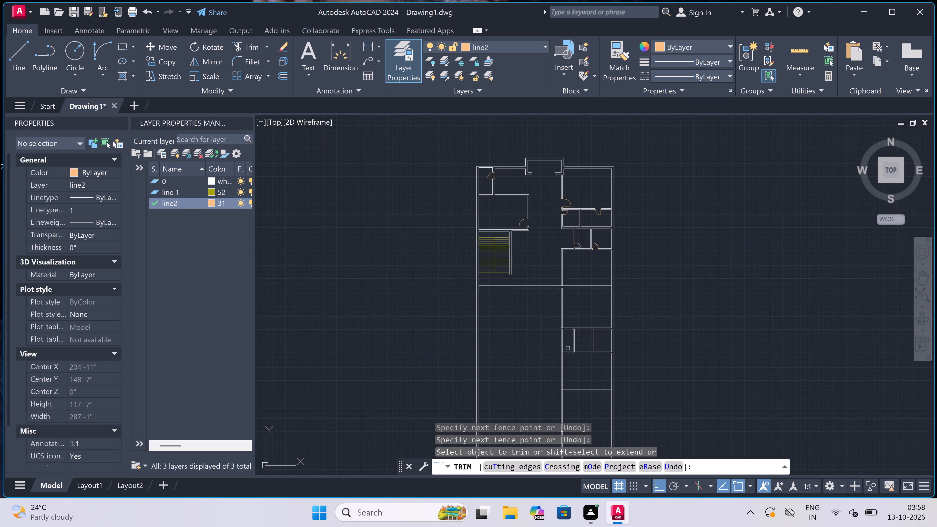
pyautogui.scroll(3, 568, 348)
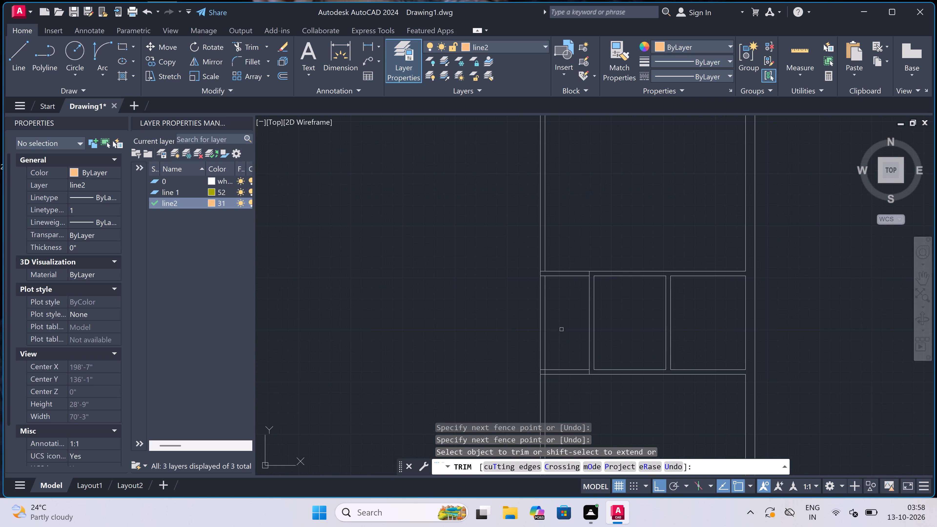
pyautogui.click(561, 329)
pyautogui.click(519, 319)
# Trim the line crossing the wall corner where the left wall meets the top wall of the small-room row.
pyautogui.scroll(-2, 519, 319)
pyautogui.scroll(4, 530, 294)
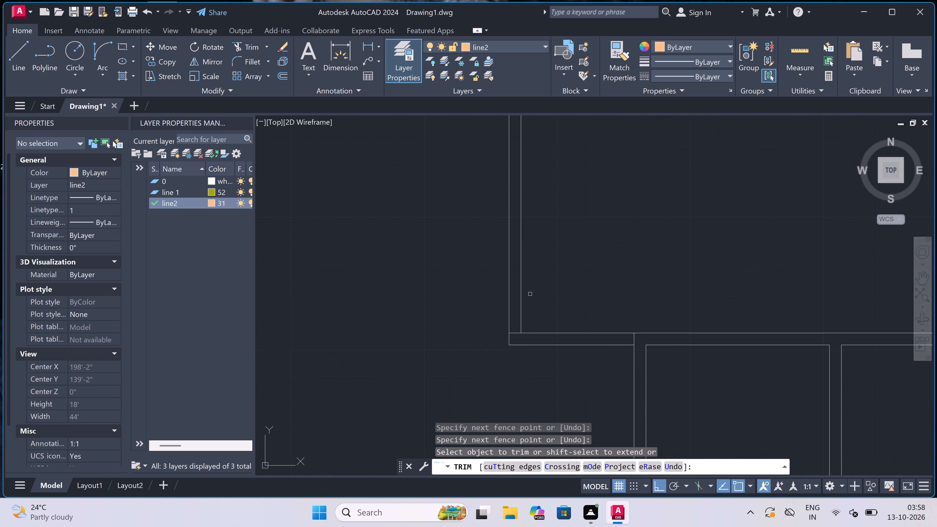
pyautogui.scroll(1, 513, 328)
pyautogui.click(516, 349)
pyautogui.click(516, 318)
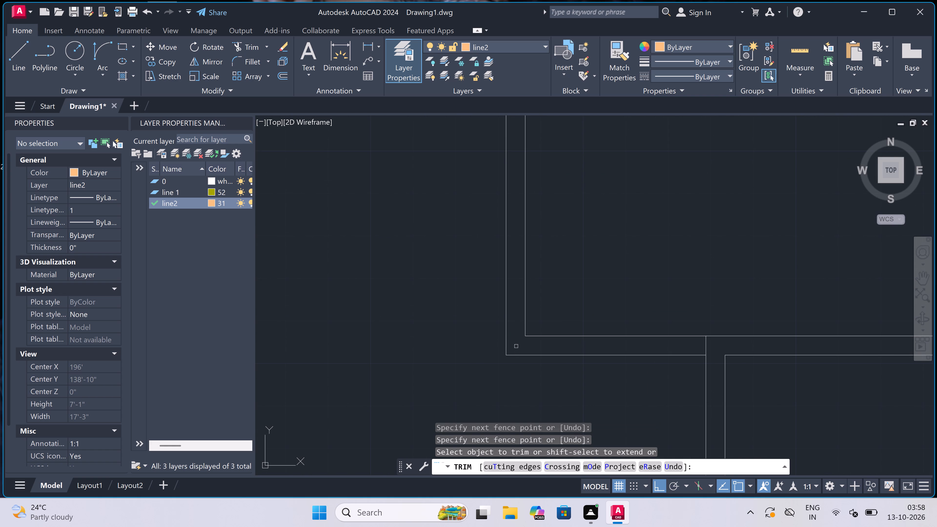
# Trim the long horizontal wall's lines where they cross the thickness of the vertical room wall below the staircase level.
pyautogui.scroll(-3, 508, 322)
pyautogui.scroll(-3, 519, 245)
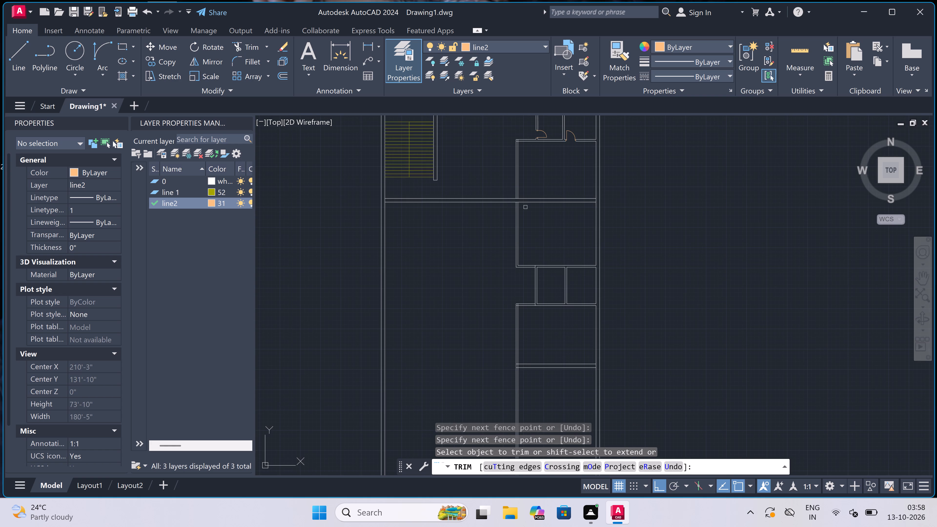
pyautogui.scroll(3, 521, 203)
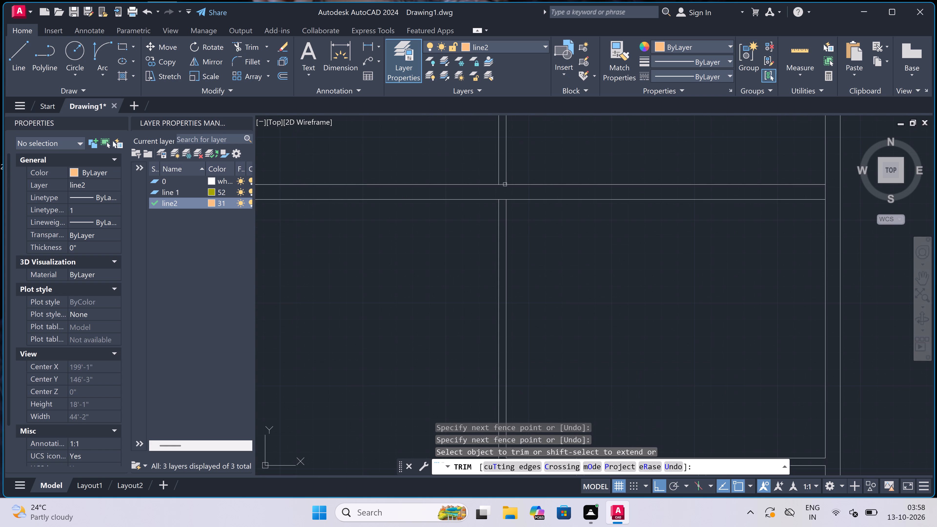
pyautogui.scroll(3, 503, 174)
pyautogui.moveTo(503, 174); pyautogui.dragTo(504, 179)
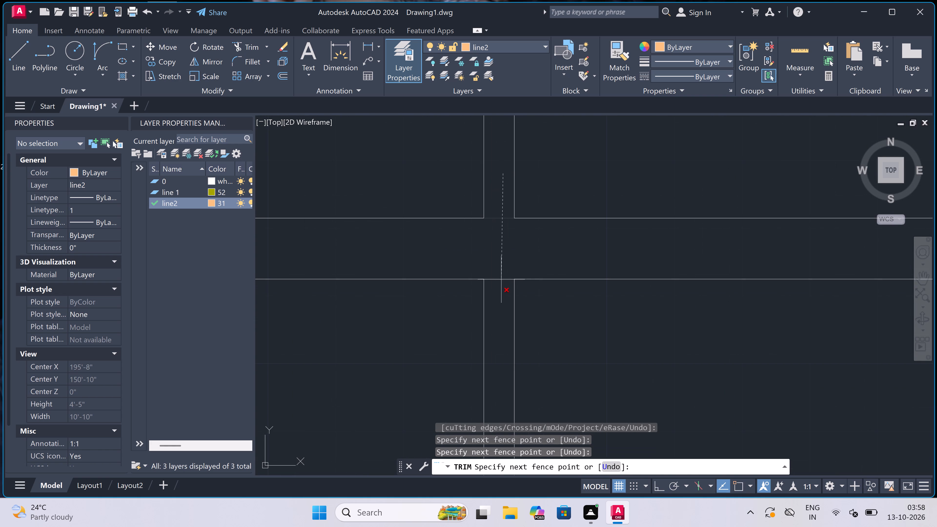
pyautogui.click(496, 348)
pyautogui.scroll(-6, 485, 217)
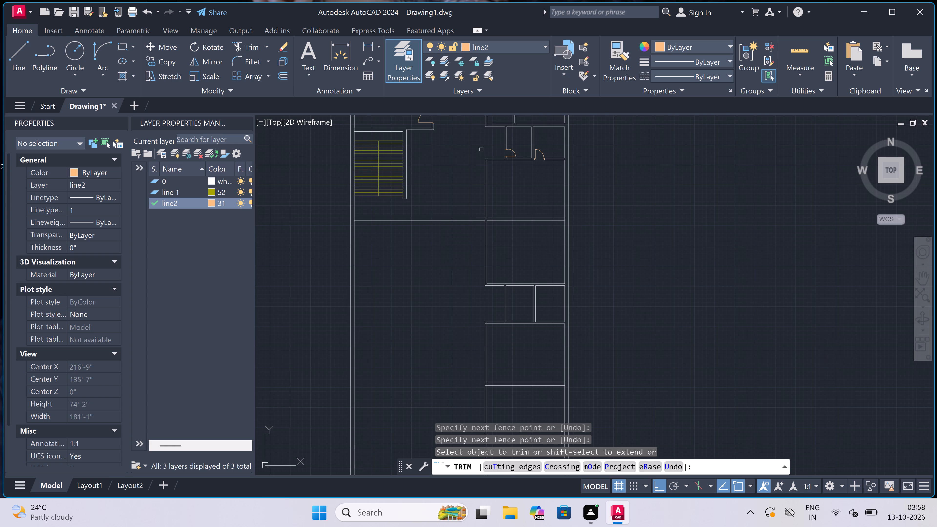
# Trim the overlapping line ends at the upper-left wall corner of the room directly below the small rooms with doors.
pyautogui.scroll(6, 481, 150)
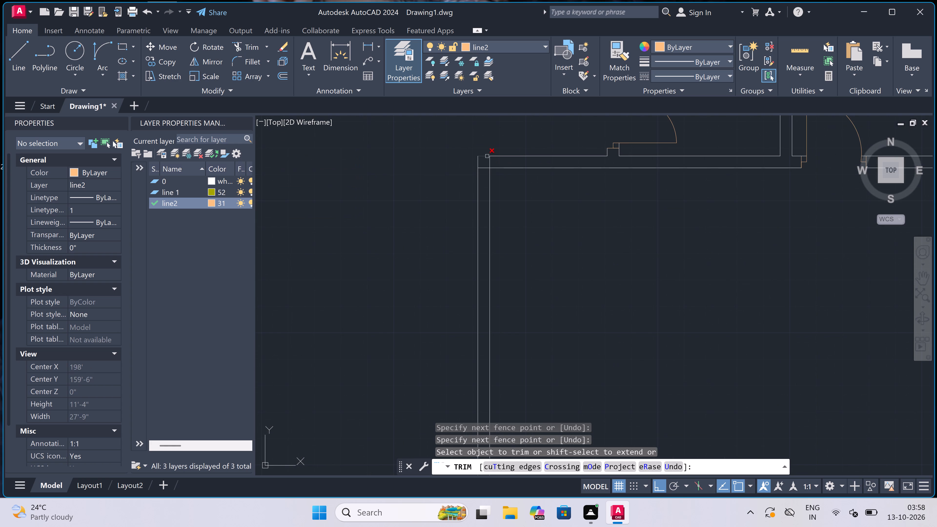
pyautogui.scroll(2, 487, 156)
pyautogui.click(496, 183)
pyautogui.click(509, 186)
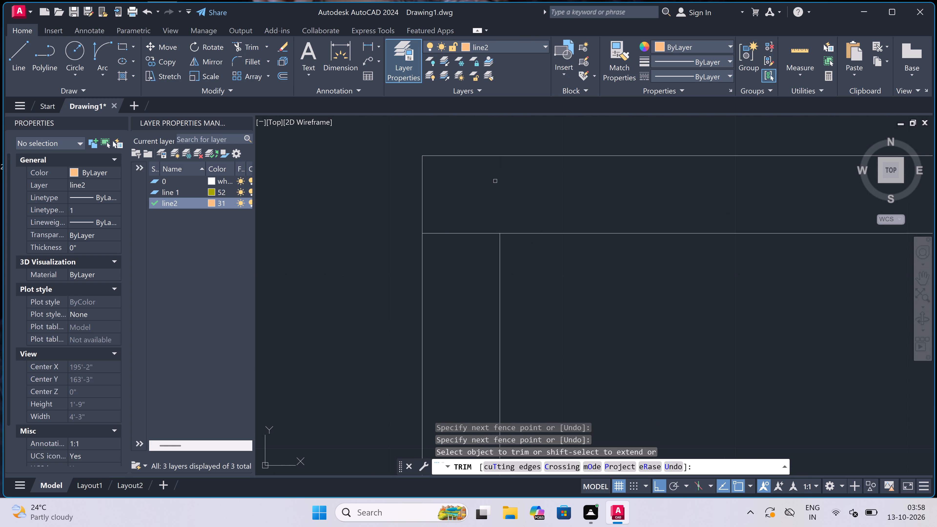
pyautogui.click(461, 202)
pyautogui.click(465, 264)
pyautogui.press('Escape')
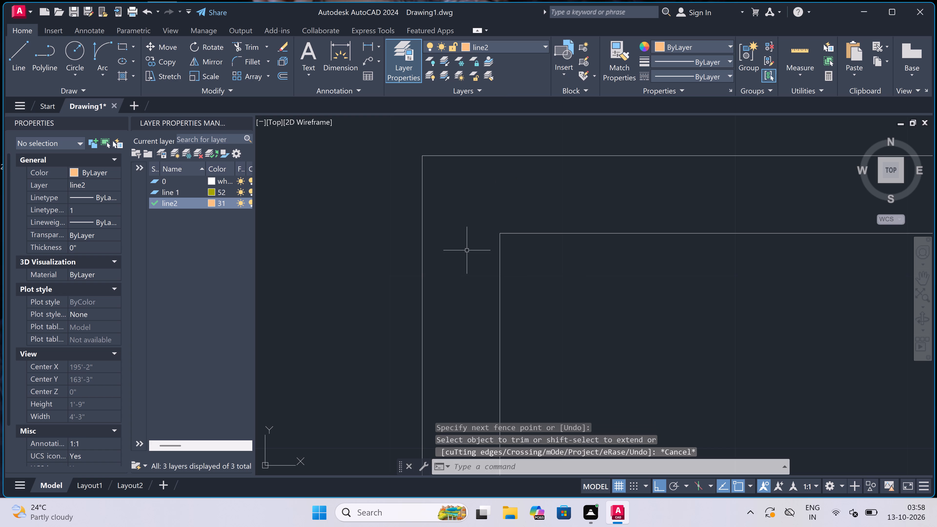
# Draw a jamb line across the room's top wall near its left corner, a 2" line from its midpoint, and a 2' door leaf downward.
pyautogui.press('l')
pyautogui.press('space')
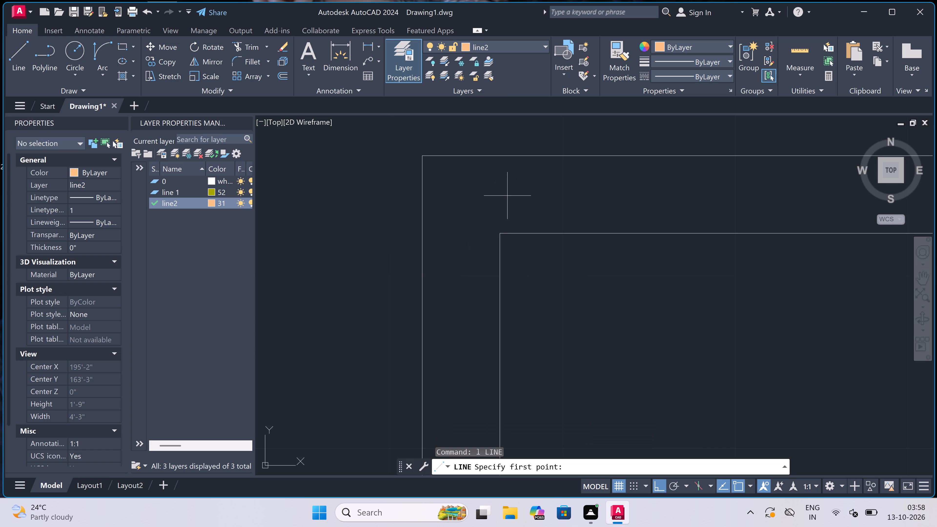
pyautogui.click(558, 157)
pyautogui.moveTo(558, 232); pyautogui.dragTo(560, 227)
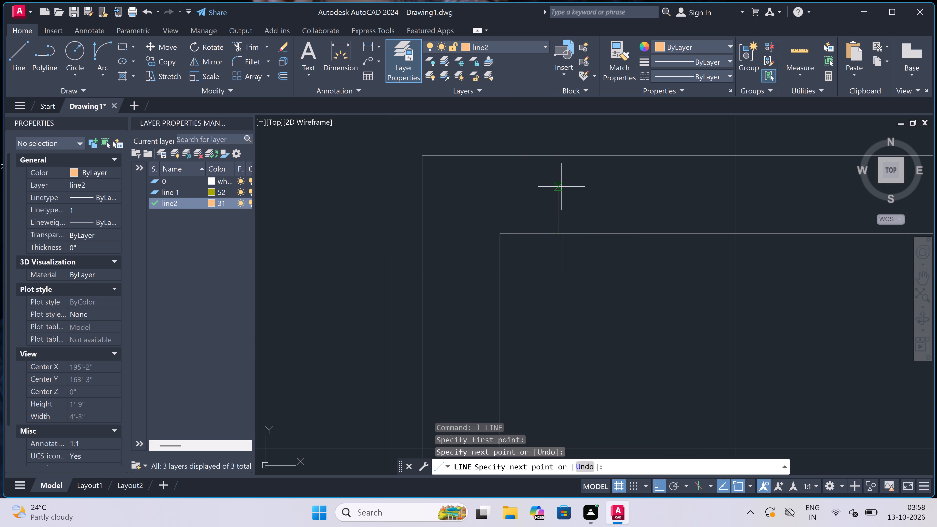
pyautogui.moveTo(560, 191); pyautogui.dragTo(563, 195)
pyautogui.press('2')
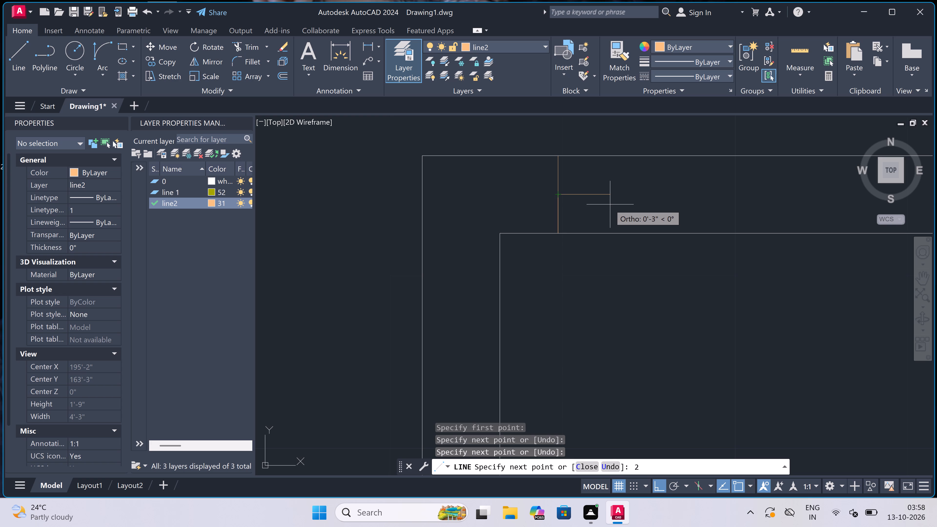
pyautogui.hotkey('shift', '"')
pyautogui.press('space')
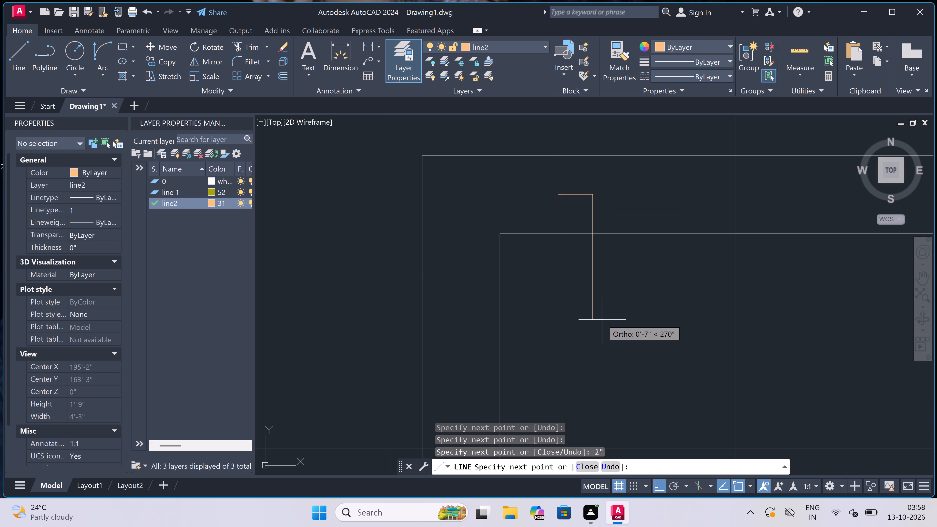
pyautogui.write("2'")
pyautogui.press('space')
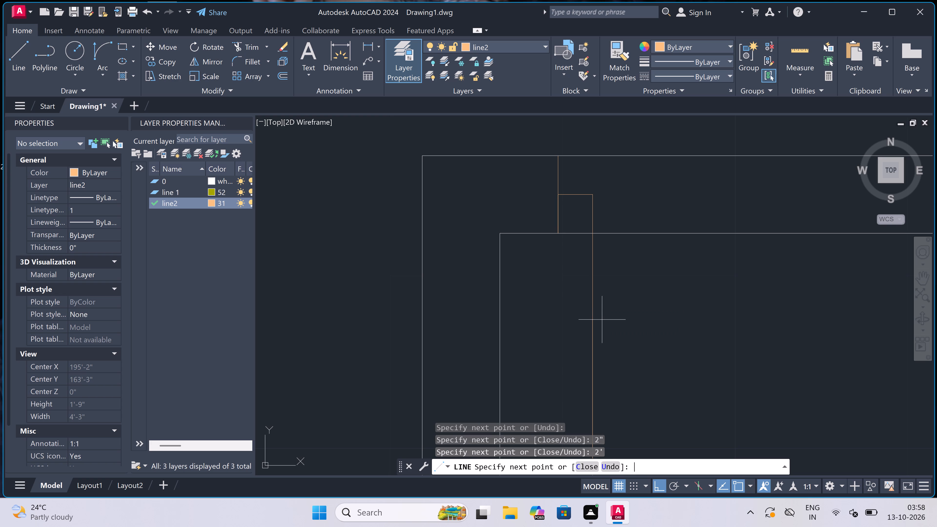
pyautogui.press('Escape')
# Draw the opposite jamb line across the same wall, with a 2" line from its midpoint towards the door leaf.
pyautogui.press('space')
pyautogui.scroll(-3, 452, 212)
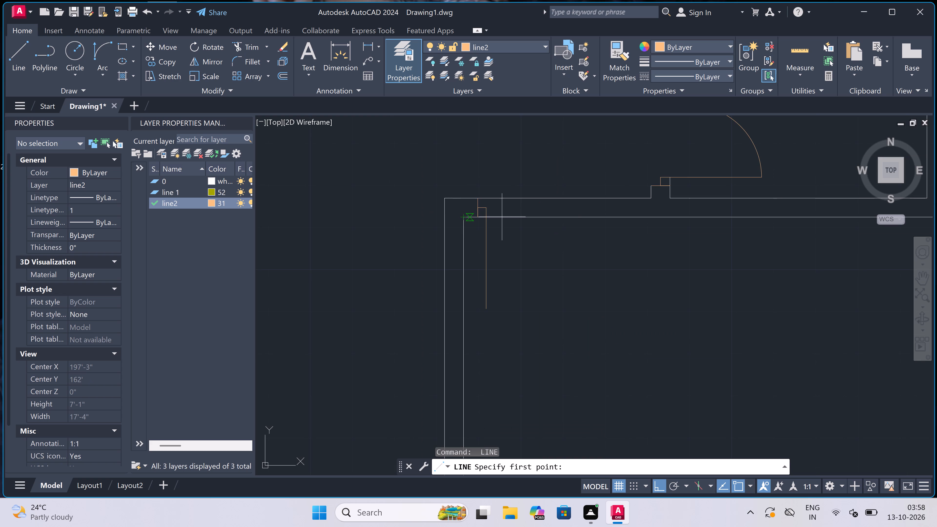
pyautogui.scroll(2, 575, 212)
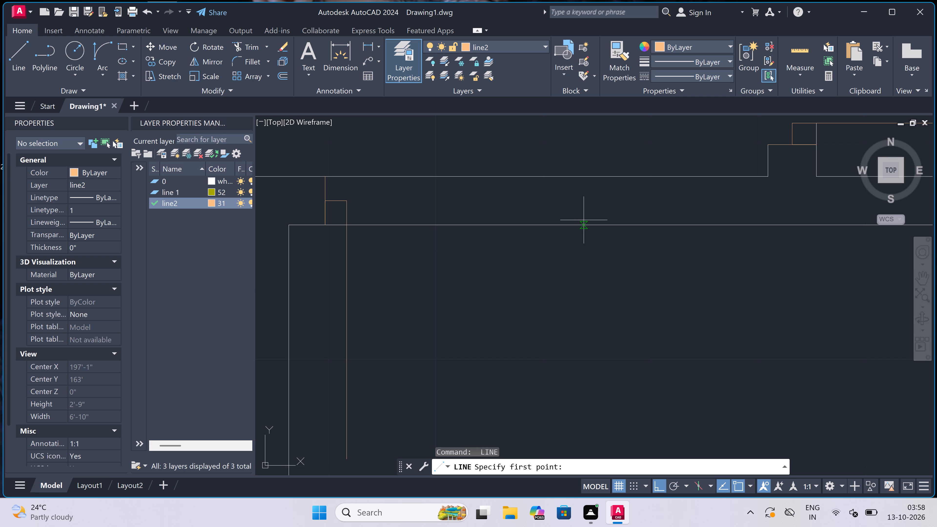
pyautogui.click(587, 224)
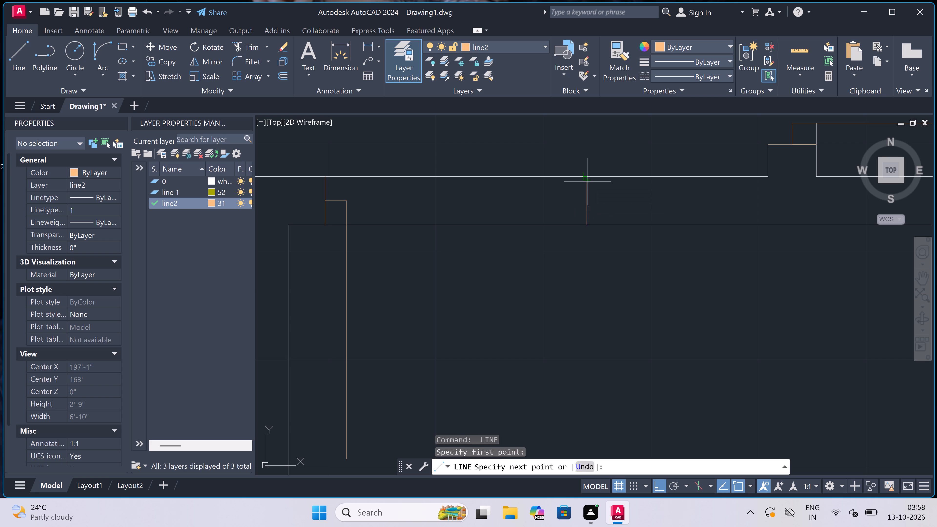
pyautogui.click(588, 181)
pyautogui.click(591, 198)
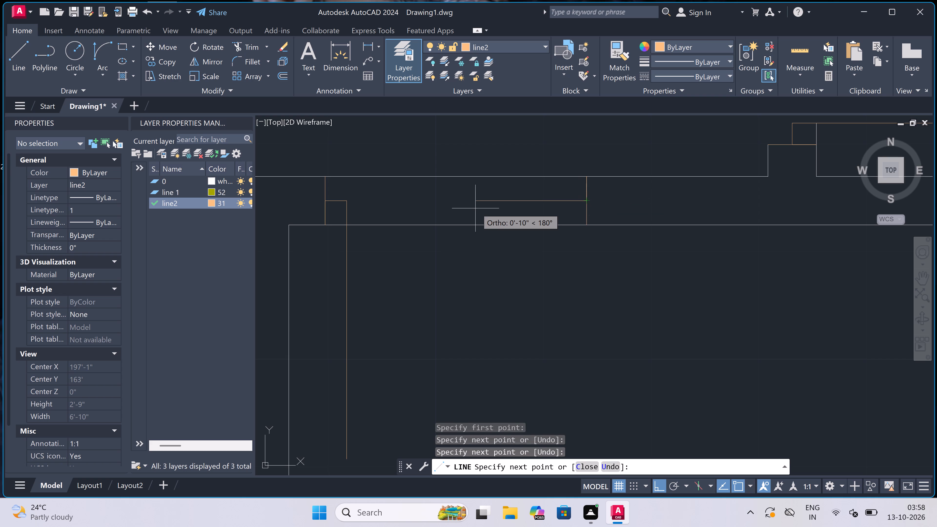
pyautogui.write('2"')
pyautogui.press('space')
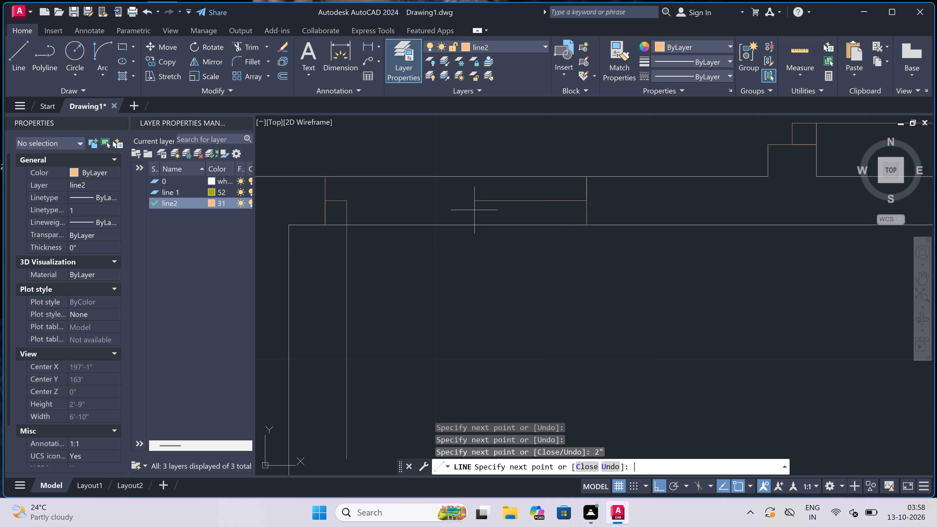
pyautogui.press('Escape')
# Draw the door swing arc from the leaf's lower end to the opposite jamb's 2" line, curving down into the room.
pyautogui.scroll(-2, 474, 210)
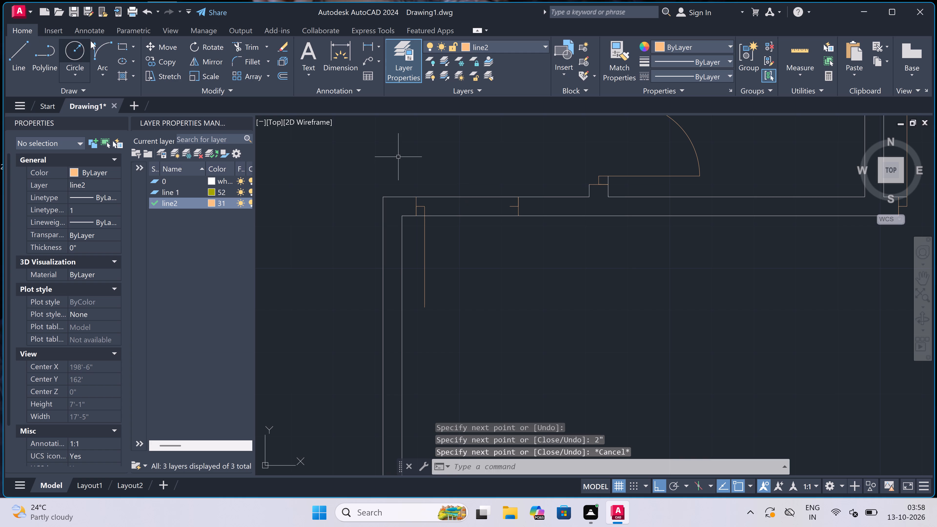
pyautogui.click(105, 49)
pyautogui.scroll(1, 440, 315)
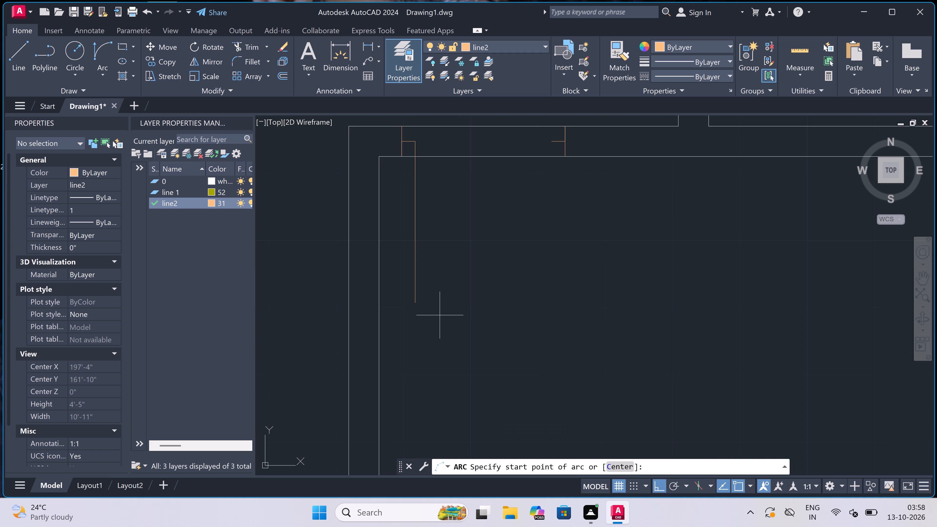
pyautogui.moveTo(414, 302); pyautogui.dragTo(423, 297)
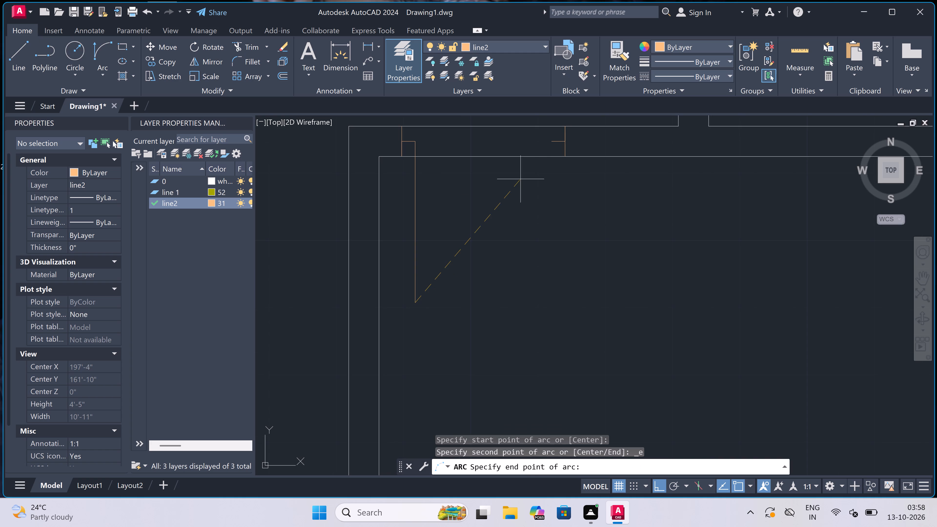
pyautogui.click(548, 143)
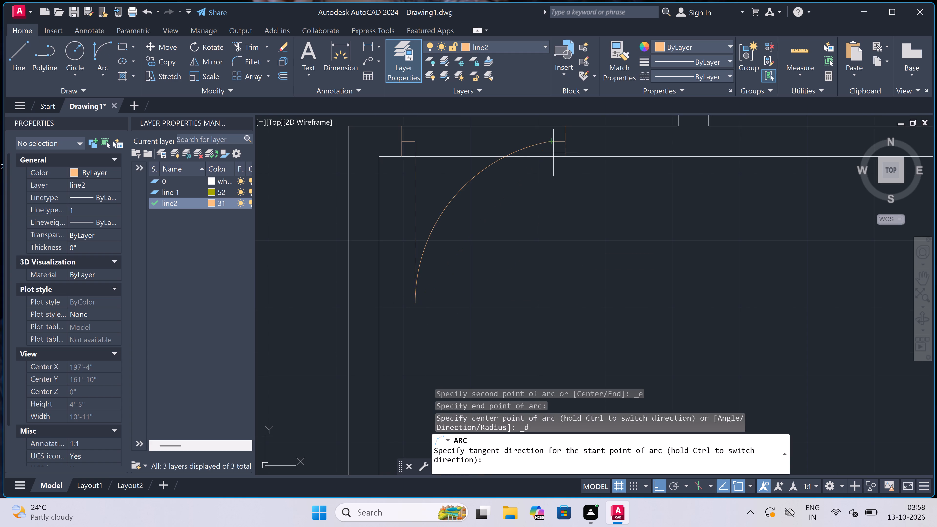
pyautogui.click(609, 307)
# Trim both wall lines between the two jambs to open the doorway.
pyautogui.press('t')
pyautogui.press('r')
pyautogui.press('space')
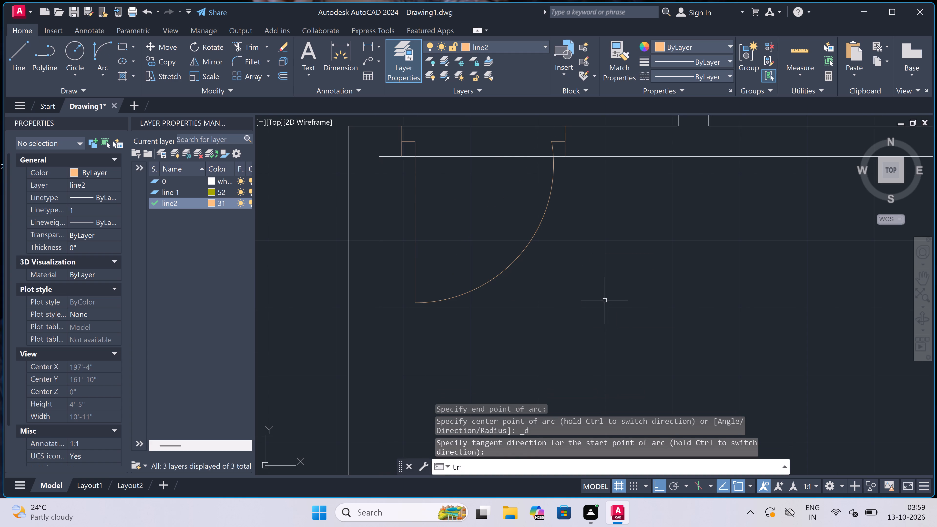
pyautogui.scroll(-2, 605, 300)
pyautogui.click(552, 263)
pyautogui.click(554, 200)
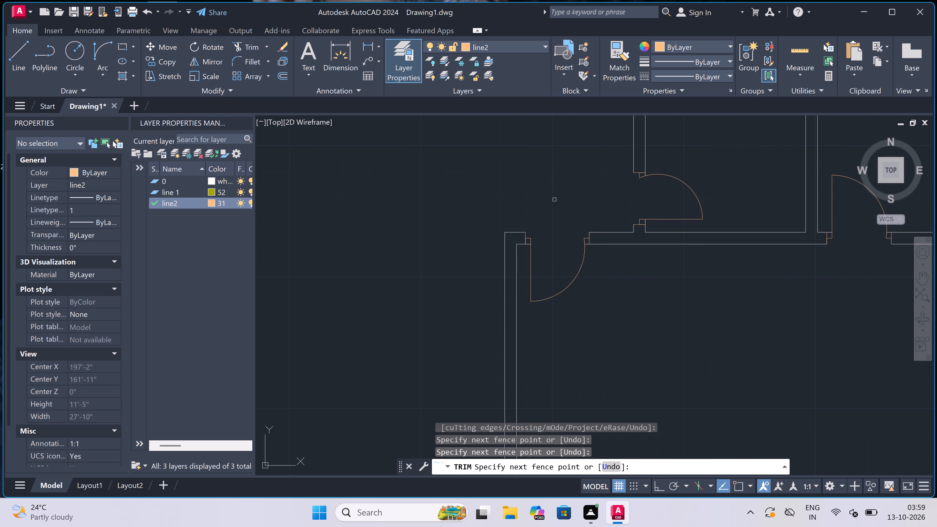
pyautogui.scroll(-2, 549, 201)
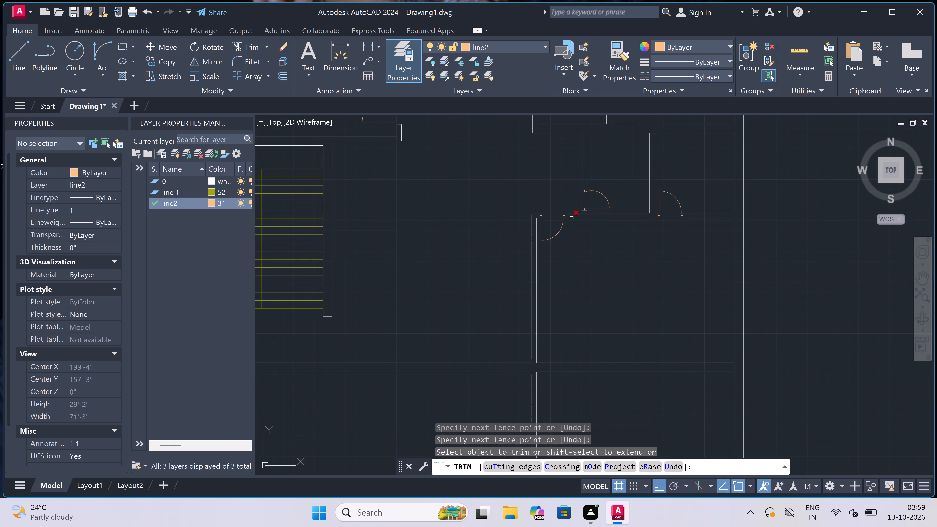
pyautogui.scroll(2, 571, 218)
pyautogui.press('Escape')
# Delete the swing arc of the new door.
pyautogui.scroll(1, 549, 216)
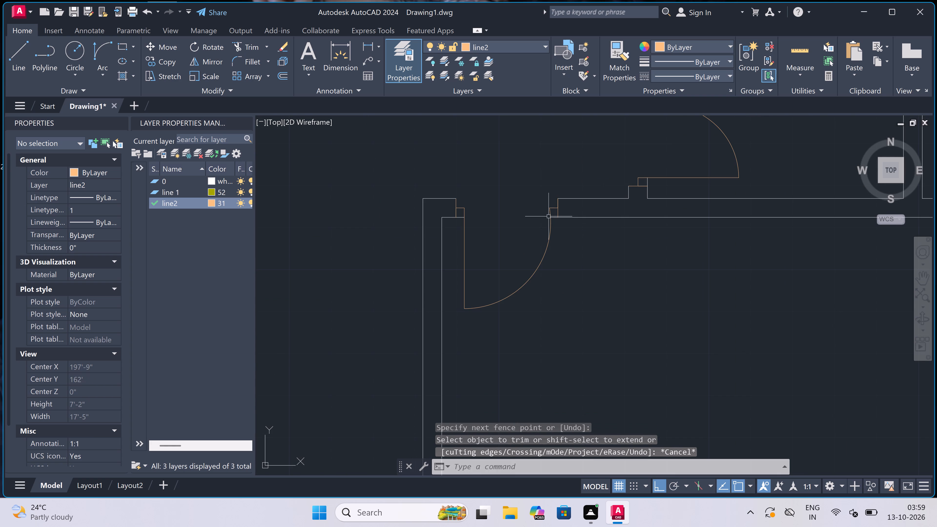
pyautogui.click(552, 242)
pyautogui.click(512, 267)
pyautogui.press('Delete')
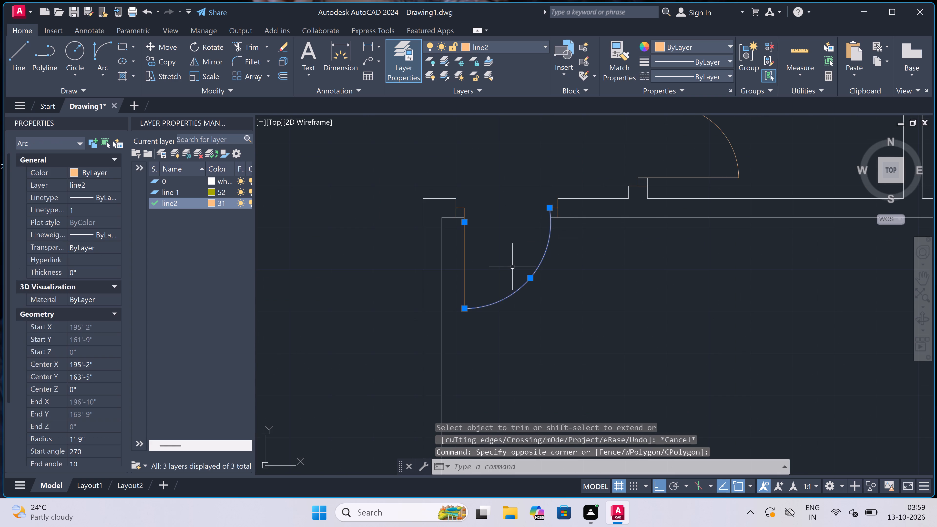
# Lengthen the door leaf by drawing a 1' line downward from its lower end.
pyautogui.press('l')
pyautogui.press('space')
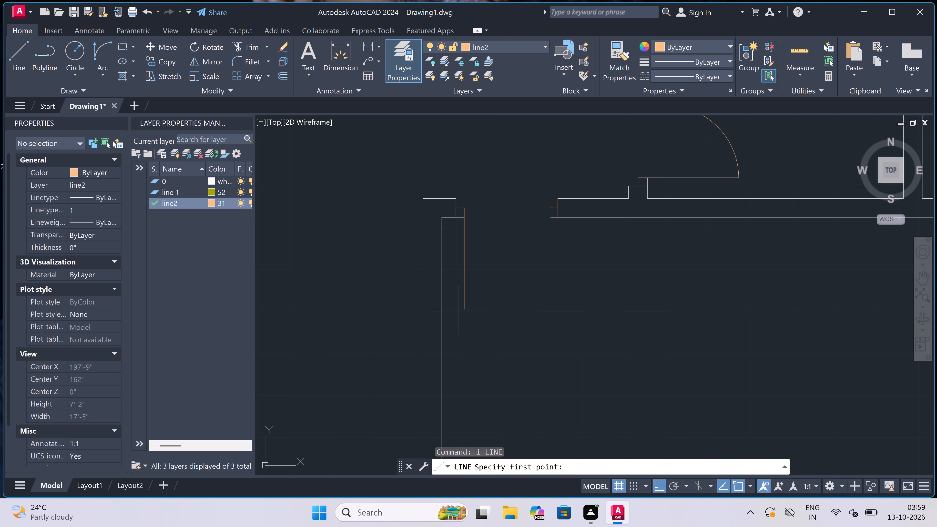
pyautogui.moveTo(461, 309); pyautogui.dragTo(461, 312)
pyautogui.write("1'")
pyautogui.press('space')
pyautogui.press('Escape')
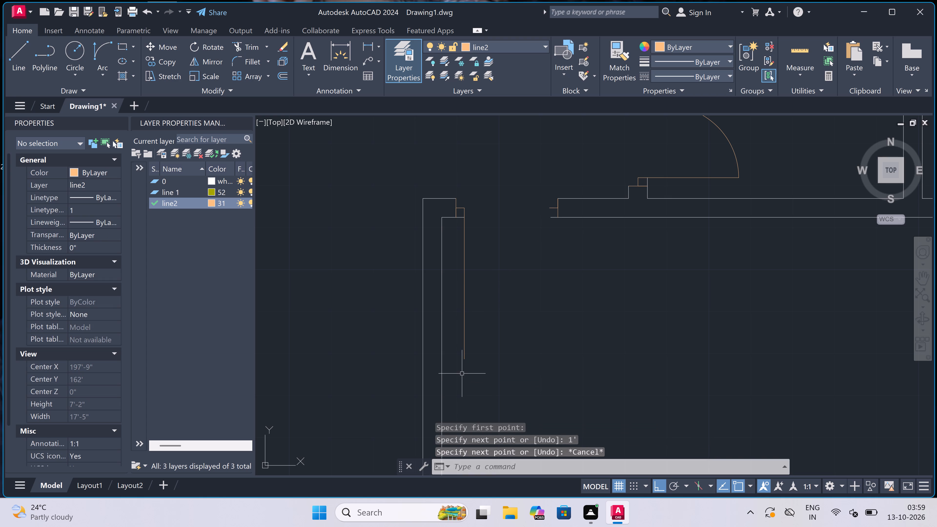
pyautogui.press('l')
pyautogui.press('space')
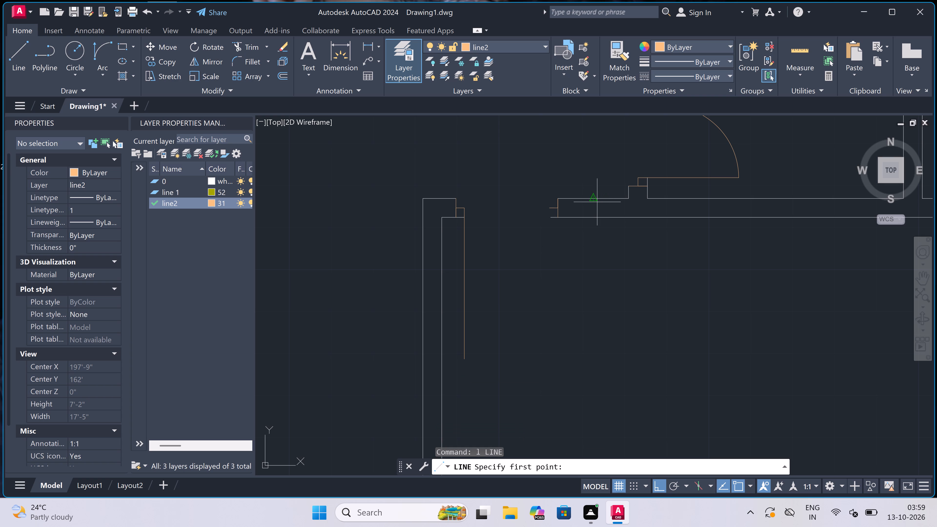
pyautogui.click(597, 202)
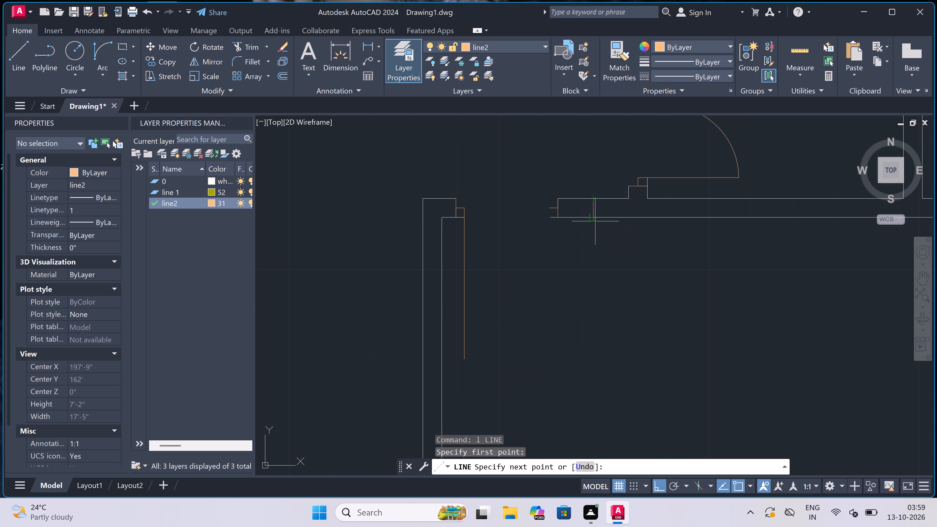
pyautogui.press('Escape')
# Draw a new jamb line across the wall to the right of the existing opening, with a 2" line from its midpoint towards the opening.
pyautogui.press('space')
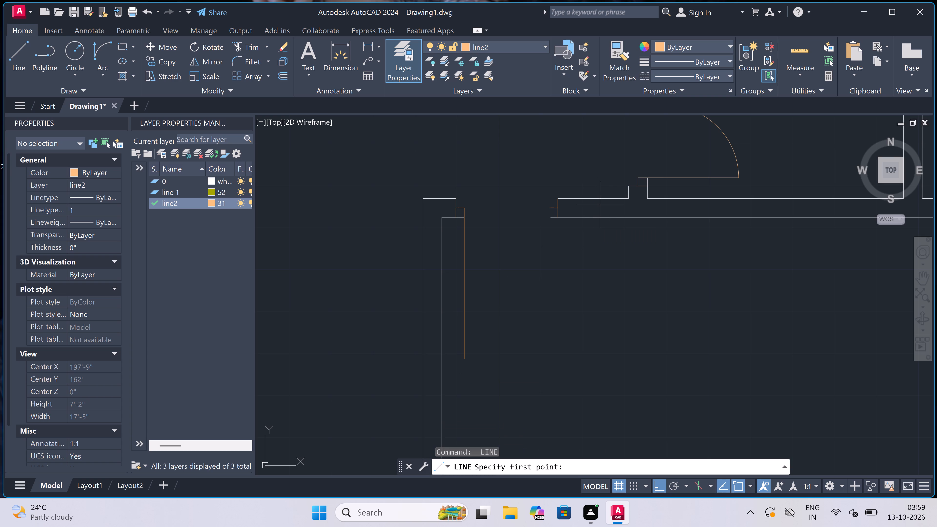
pyautogui.scroll(1, 600, 205)
pyautogui.click(601, 199)
pyautogui.doubleClick(604, 218)
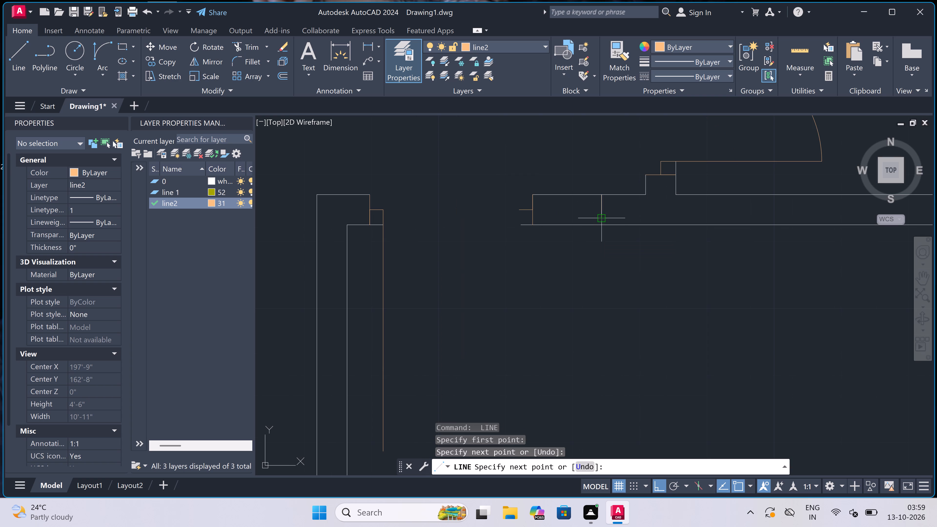
pyautogui.click(601, 222)
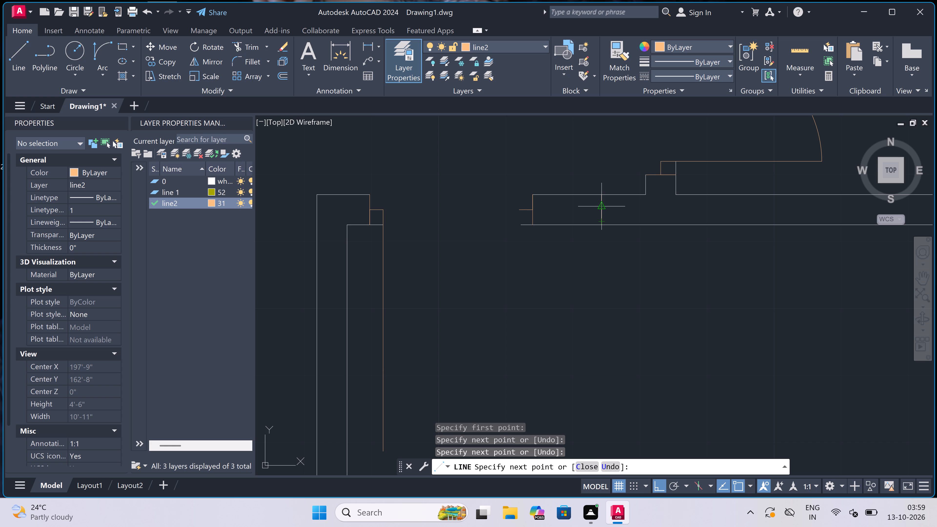
pyautogui.scroll(2, 604, 207)
pyautogui.click(598, 215)
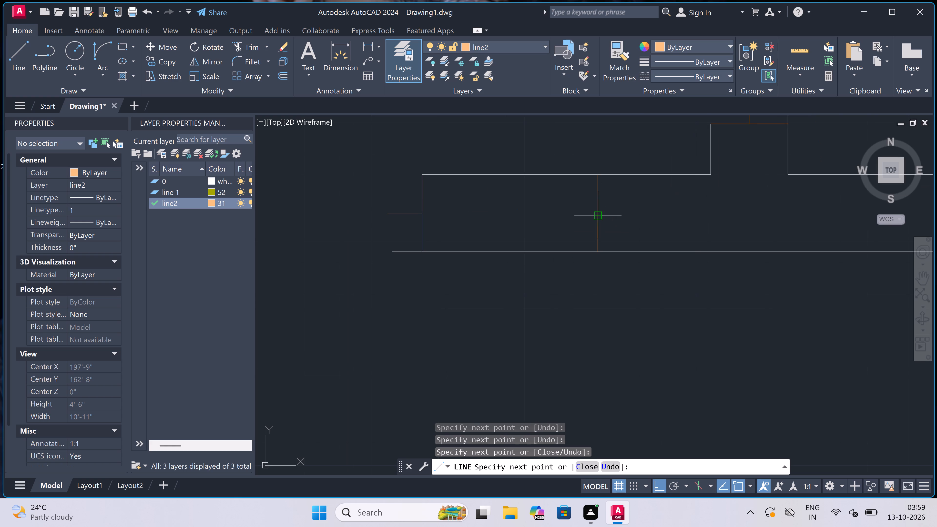
pyautogui.write('2"')
pyautogui.press('space')
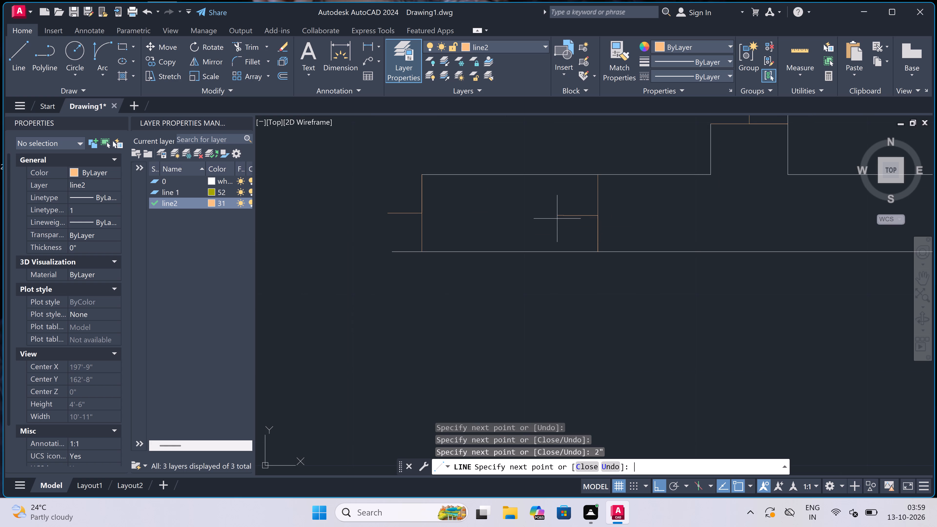
# Trim both wall lines between the old jamb and the new jamb to widen the doorway.
pyautogui.press('Escape')
pyautogui.press('t')
pyautogui.press('r')
pyautogui.press('space')
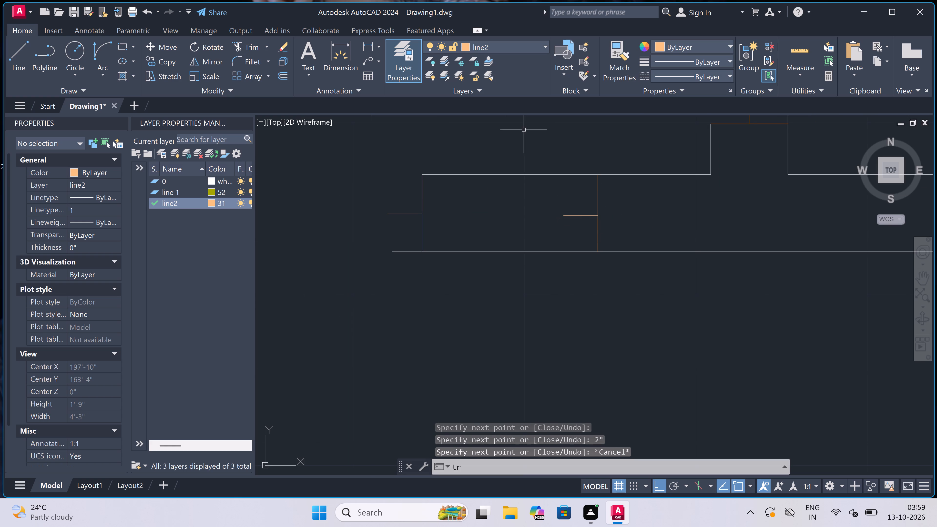
pyautogui.click(524, 130)
pyautogui.click(511, 302)
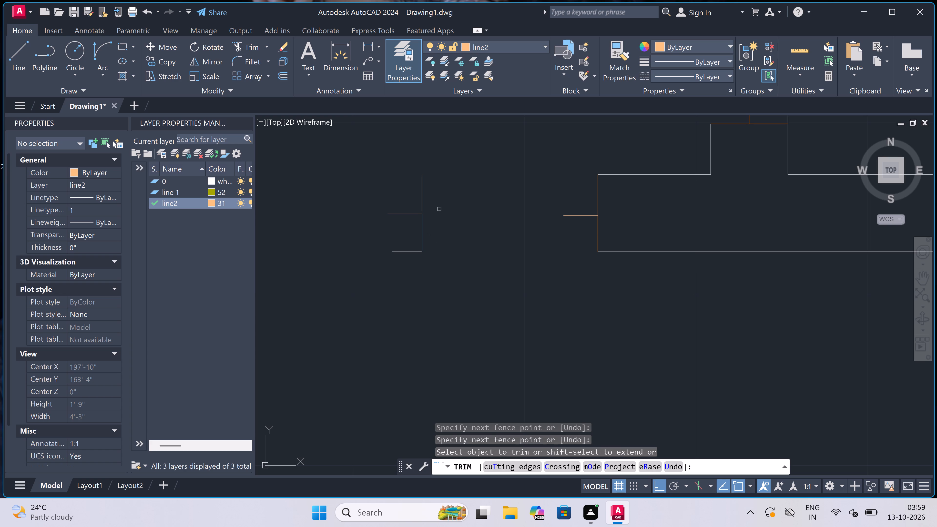
# Delete the old jamb with its short 2" line and the leftover wall fragment inside the widened opening.
pyautogui.press('Escape')
pyautogui.moveTo(448, 168); pyautogui.dragTo(444, 174)
pyautogui.click(388, 270)
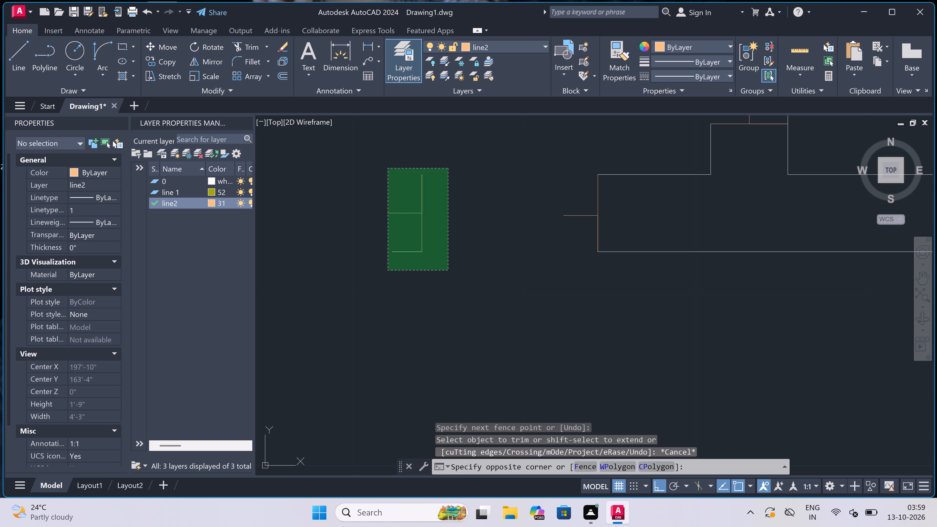
pyautogui.press('Delete')
# Draw the door swing arc from the lower end of the lengthened leaf to the new jamb's 2" line.
pyautogui.scroll(-4, 438, 231)
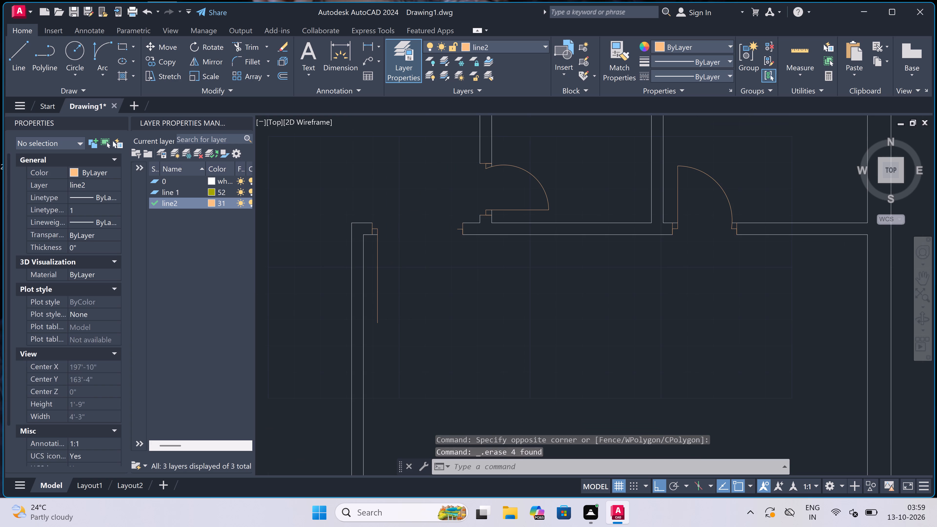
pyautogui.click(104, 48)
pyautogui.scroll(1, 339, 266)
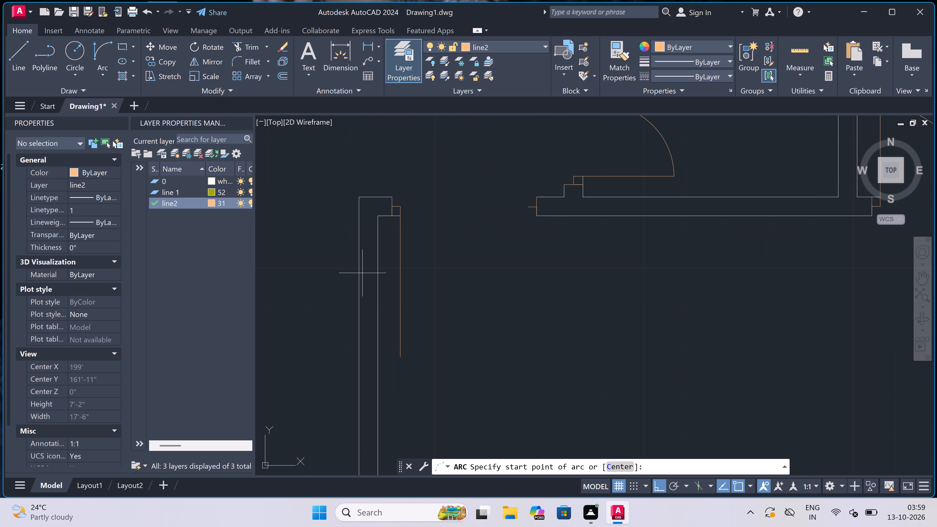
pyautogui.click(404, 356)
pyautogui.doubleClick(525, 209)
pyautogui.doubleClick(599, 294)
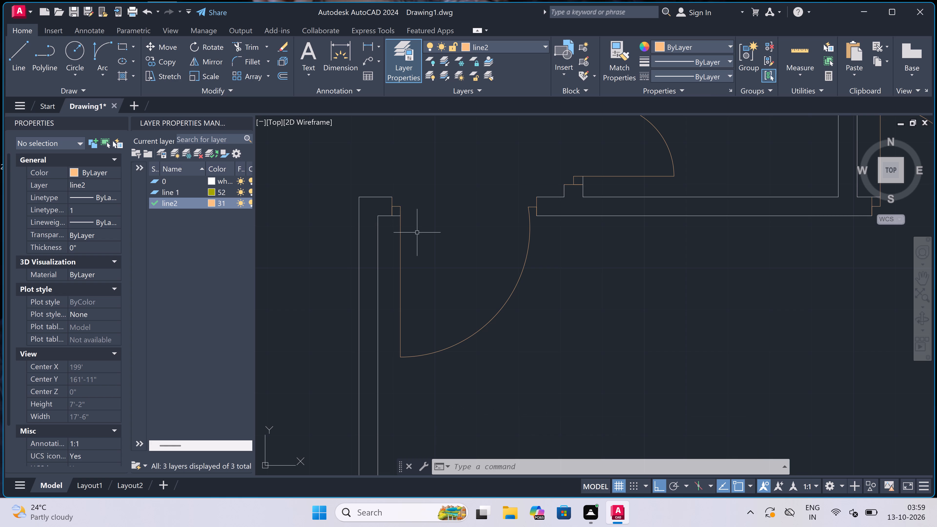
# In the next room down, draw a jamb across the bottom wall near its left corner, with a 2" midpoint line and 3' upright leaf.
pyautogui.scroll(-2, 400, 233)
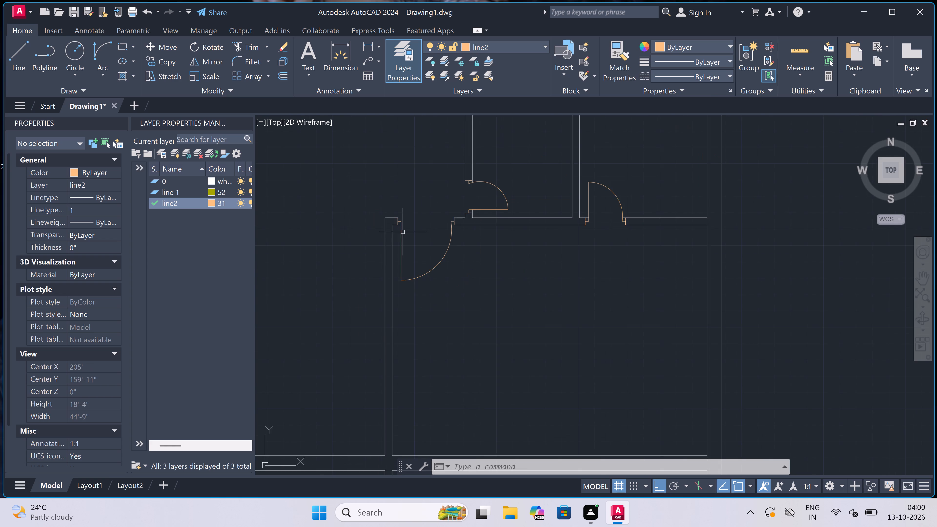
pyautogui.scroll(-4, 404, 233)
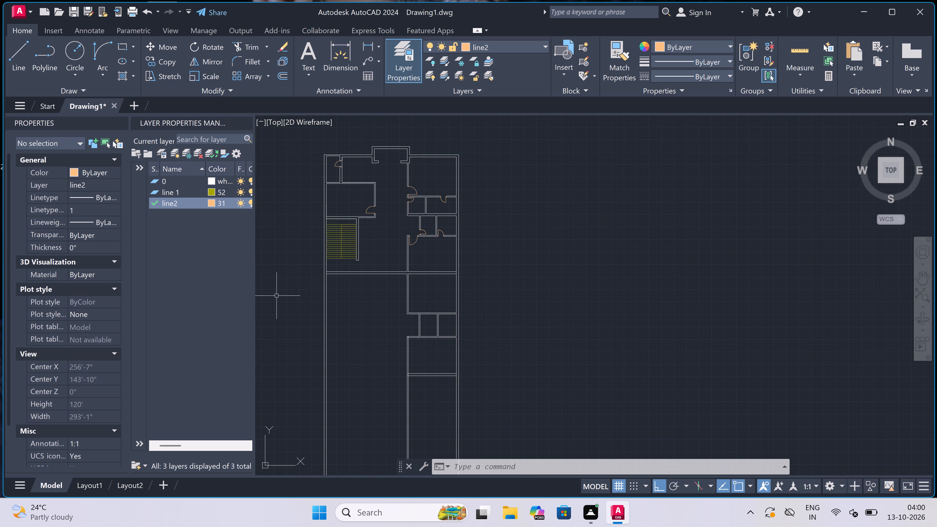
pyautogui.scroll(-2, 307, 299)
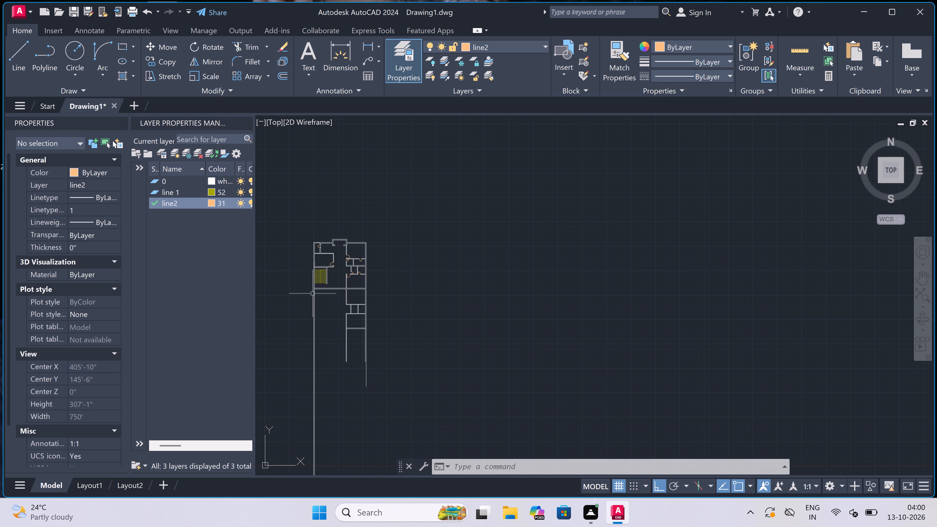
pyautogui.scroll(2, 317, 293)
pyautogui.scroll(1, 400, 272)
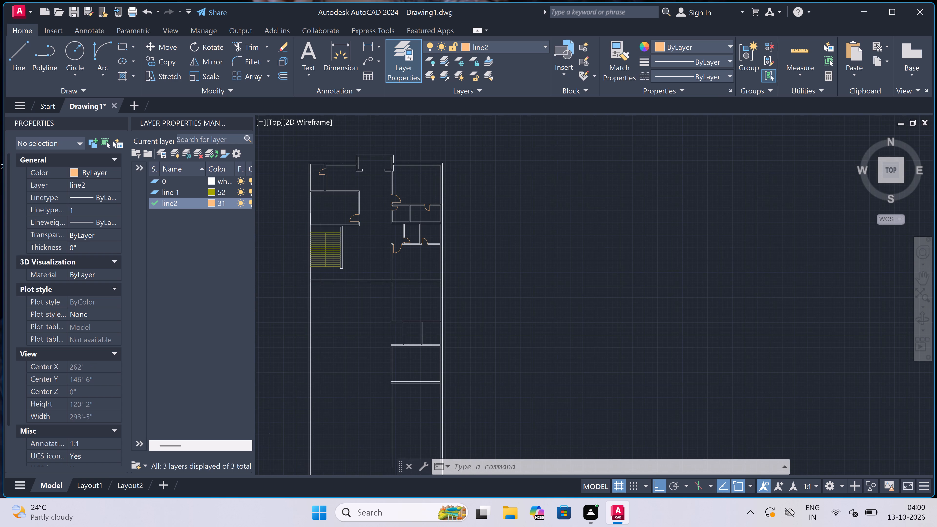
pyautogui.scroll(1, 401, 272)
pyautogui.scroll(-2, 403, 271)
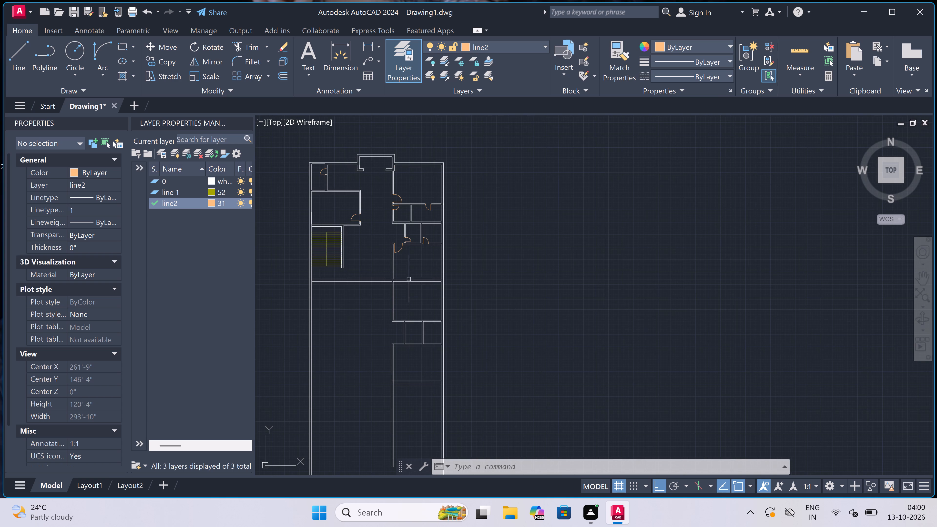
pyautogui.scroll(3, 408, 323)
pyautogui.scroll(2, 367, 309)
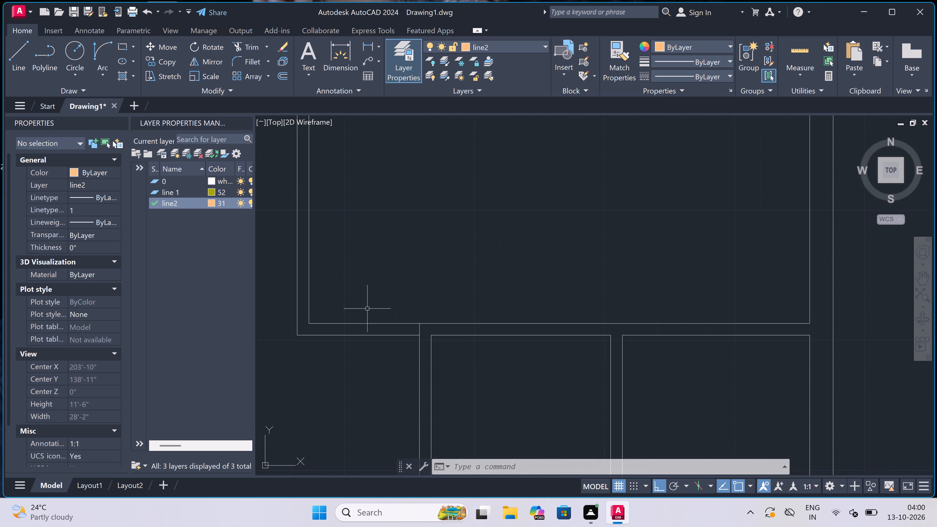
pyautogui.write('l')
pyautogui.press('space')
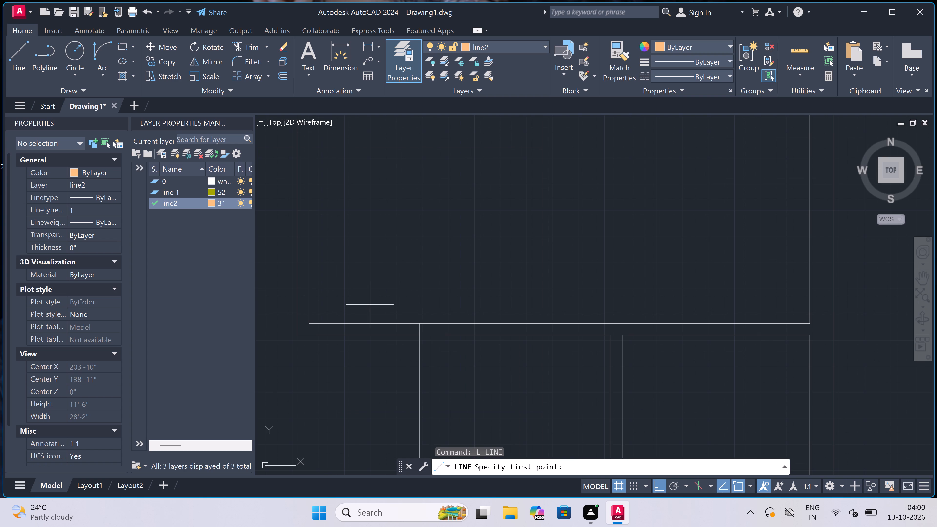
pyautogui.scroll(2, 323, 317)
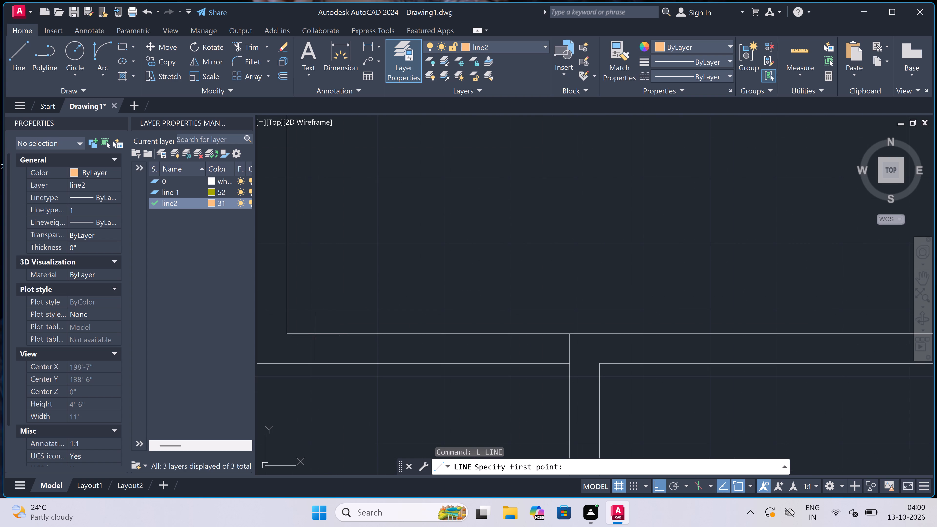
pyautogui.click(305, 335)
pyautogui.doubleClick(305, 362)
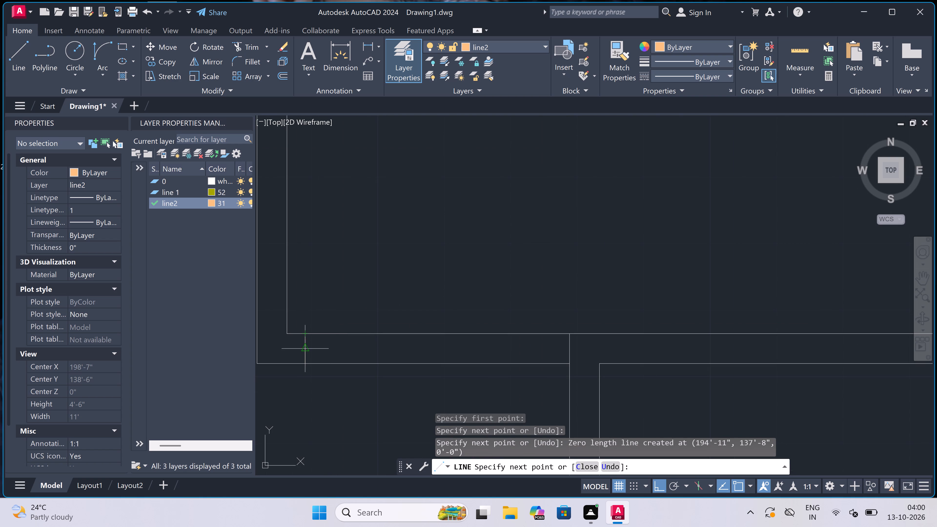
pyautogui.moveTo(307, 345); pyautogui.dragTo(311, 348)
pyautogui.write('2"')
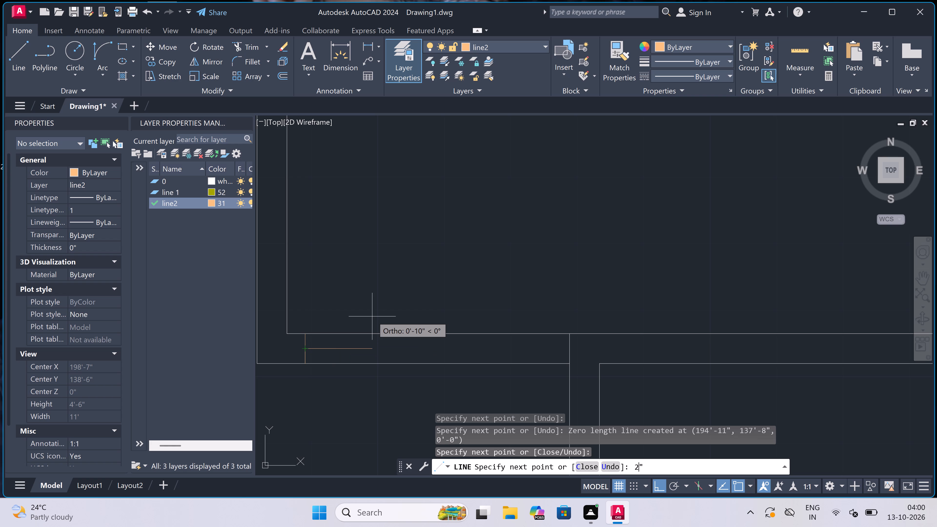
pyautogui.press('space')
pyautogui.write("3'")
pyautogui.press('space')
pyautogui.press('Escape')
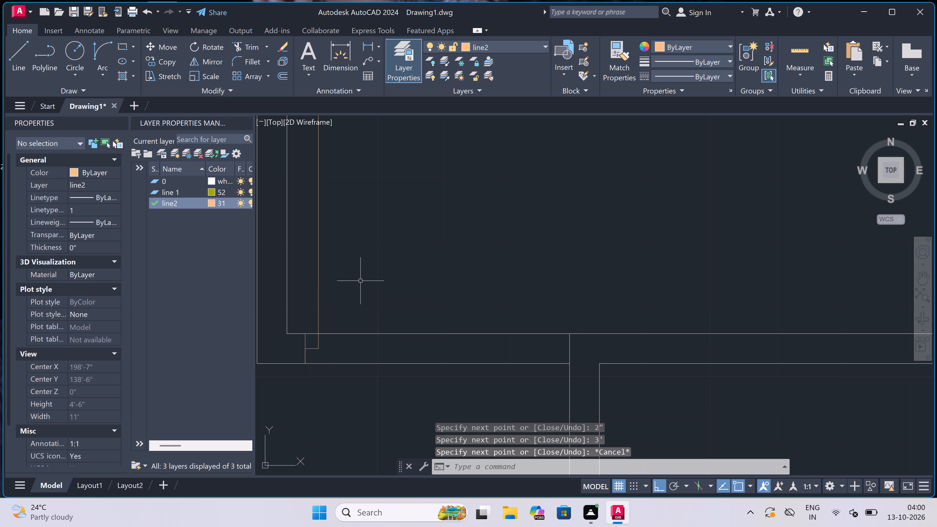
# Draw the opposite jamb across the same wall just left of the partition, with a 2" line from its midpoint towards the leaf.
pyautogui.press('space')
pyautogui.scroll(-3, 369, 358)
pyautogui.scroll(2, 418, 332)
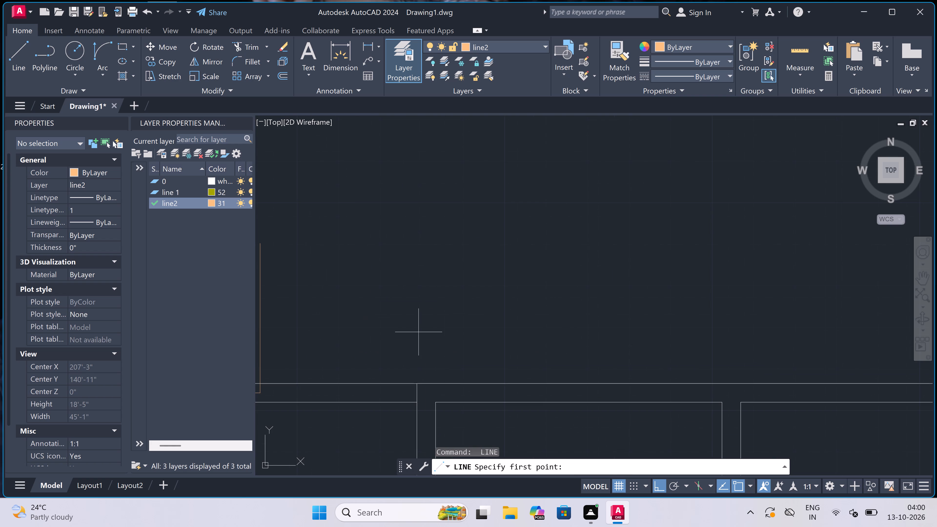
pyautogui.scroll(-2, 422, 330)
pyautogui.scroll(3, 390, 338)
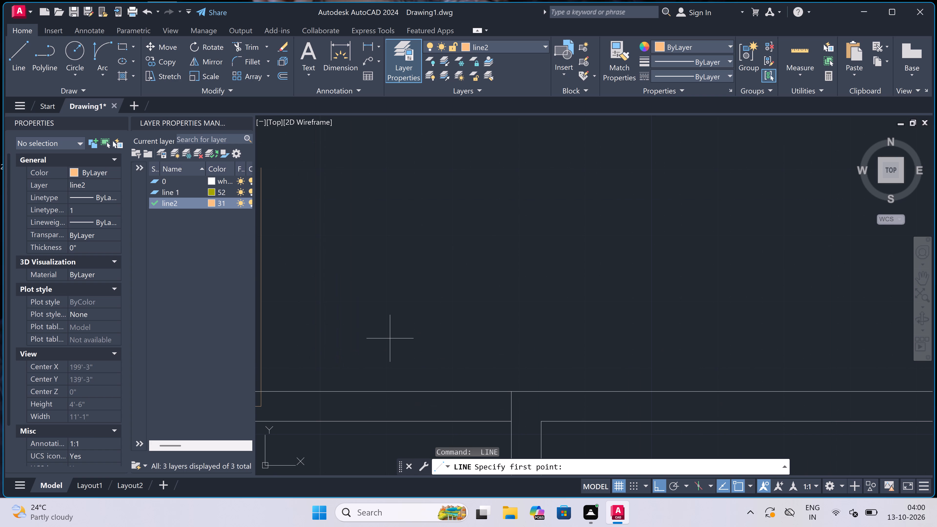
pyautogui.scroll(-1, 406, 347)
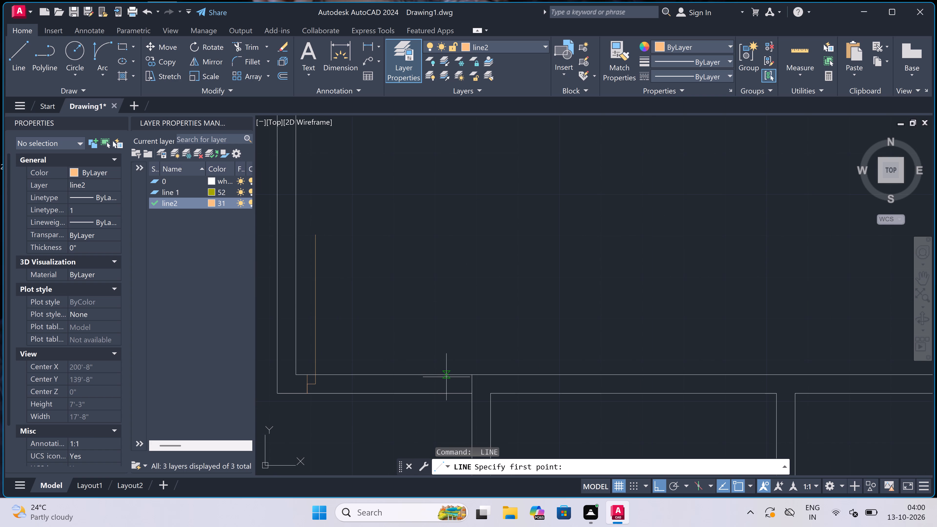
pyautogui.moveTo(449, 376); pyautogui.dragTo(452, 376)
pyautogui.click(451, 390)
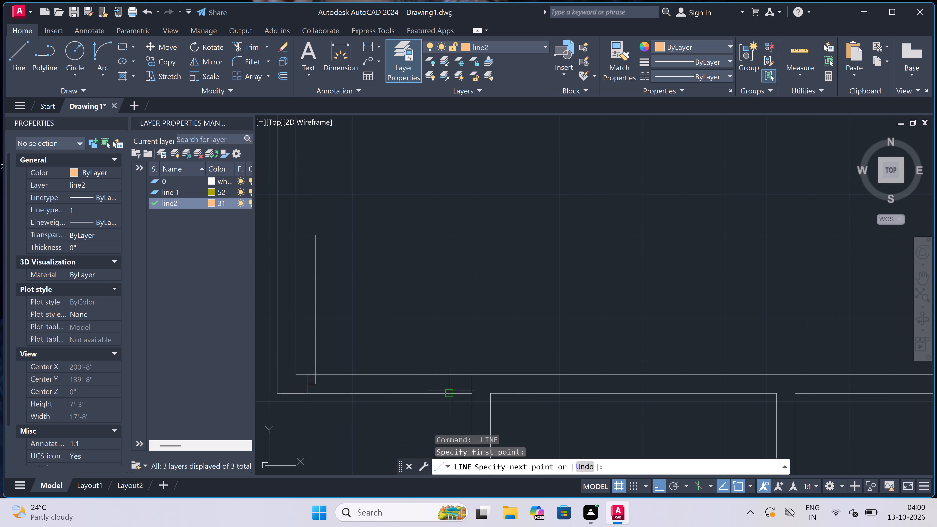
pyautogui.doubleClick(452, 384)
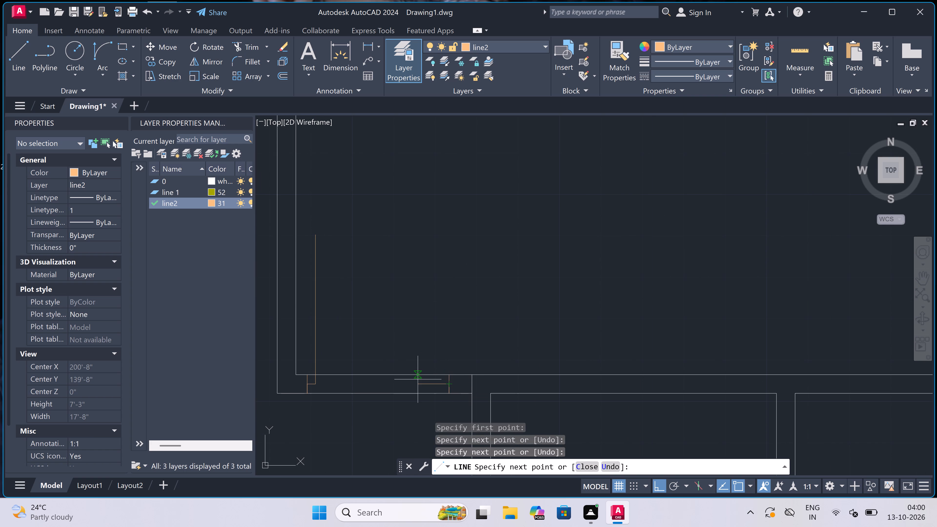
pyautogui.write('2"')
pyautogui.press('space')
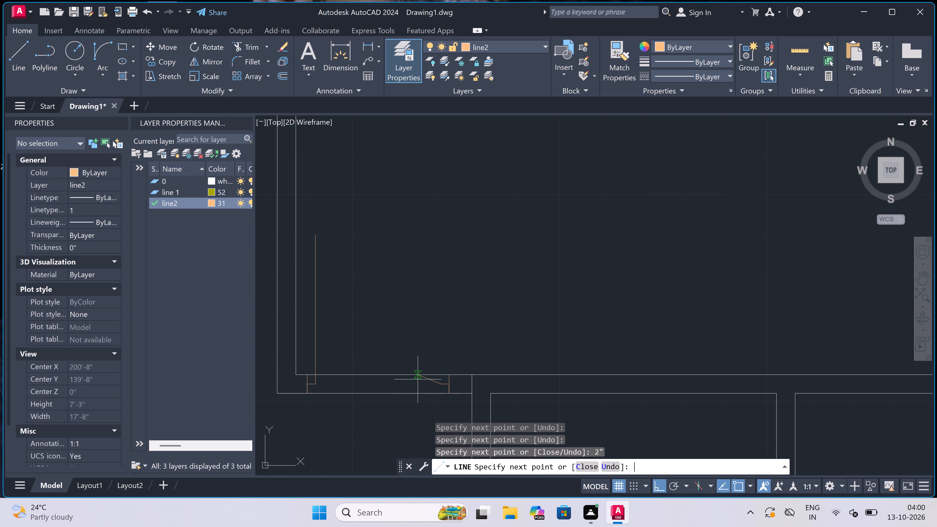
pyautogui.press('Escape')
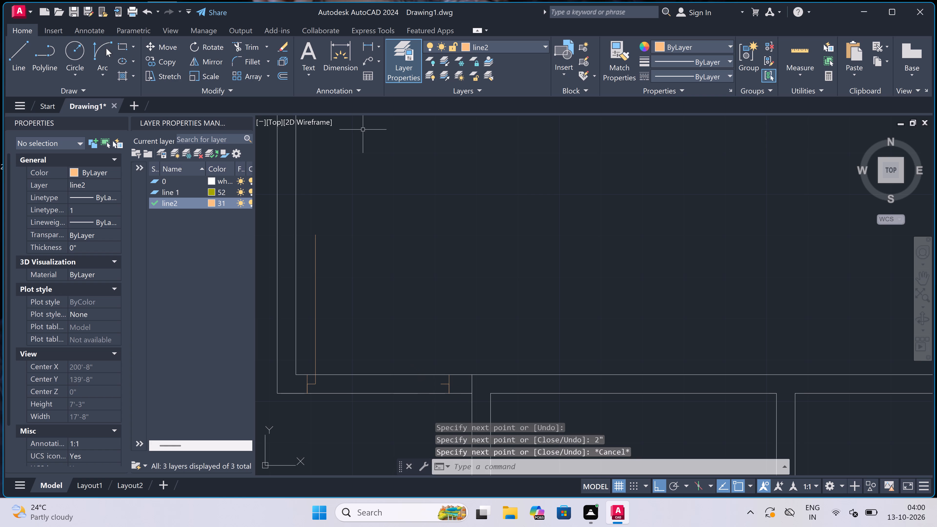
# Draw the door swing arc from the top of the 3' leaf to the end of the opposite jamb's 2" line.
pyautogui.click(105, 53)
pyautogui.moveTo(314, 235); pyautogui.dragTo(318, 234)
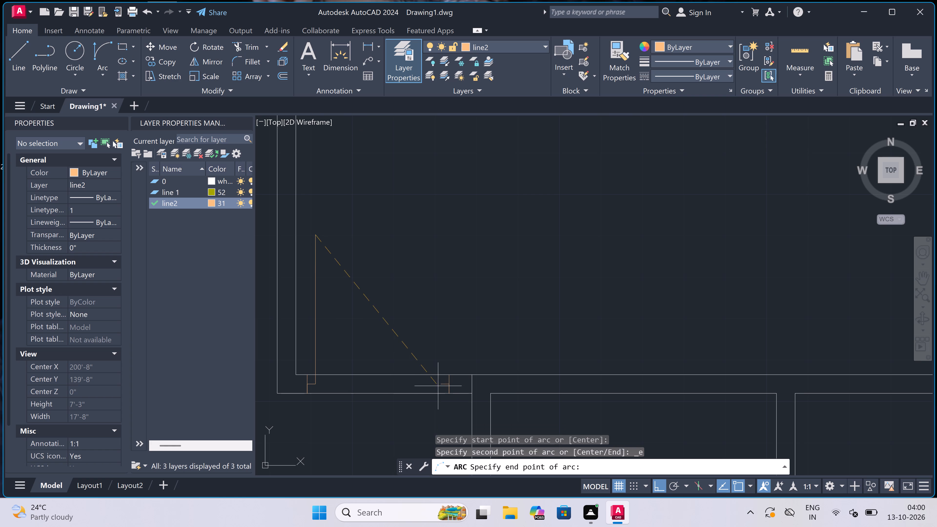
pyautogui.moveTo(441, 386); pyautogui.dragTo(453, 369)
pyautogui.doubleClick(467, 309)
# Trim both wall lines between the two jambs to open the doorway under the new door swing.
pyautogui.press('t')
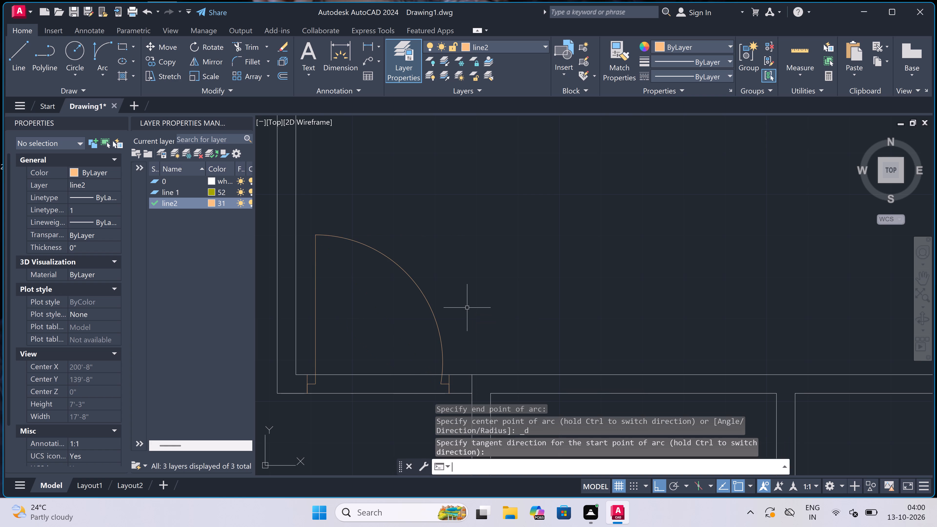
pyautogui.press('r')
pyautogui.press('space')
pyautogui.moveTo(359, 414); pyautogui.dragTo(362, 408)
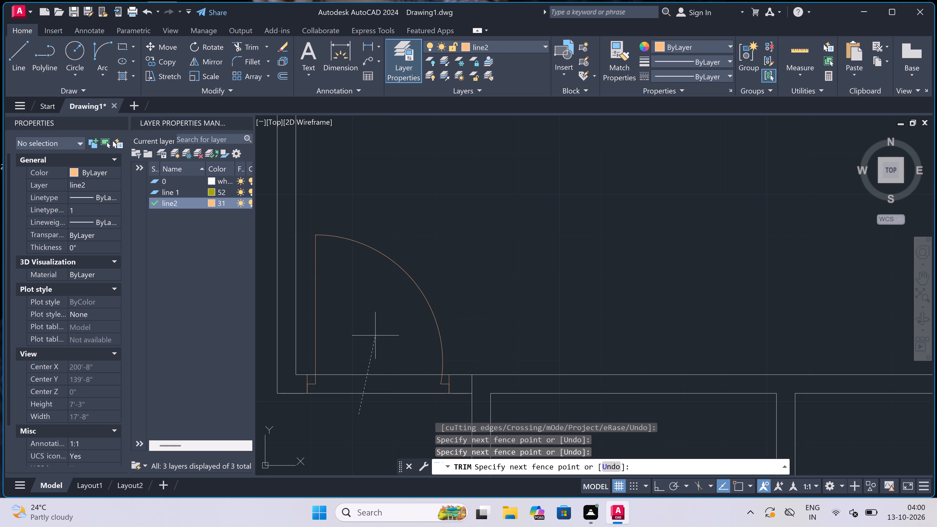
pyautogui.doubleClick(375, 335)
# Trim the partition line stub crossing the wall thickness at the junction beside the new door.
pyautogui.scroll(-3, 357, 310)
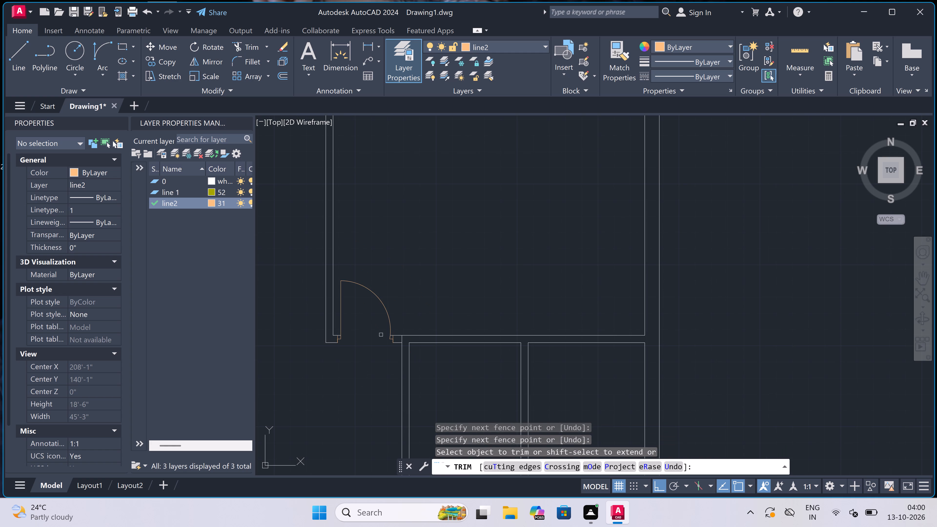
pyautogui.scroll(3, 405, 339)
pyautogui.moveTo(387, 337); pyautogui.dragTo(401, 337)
pyautogui.click(416, 336)
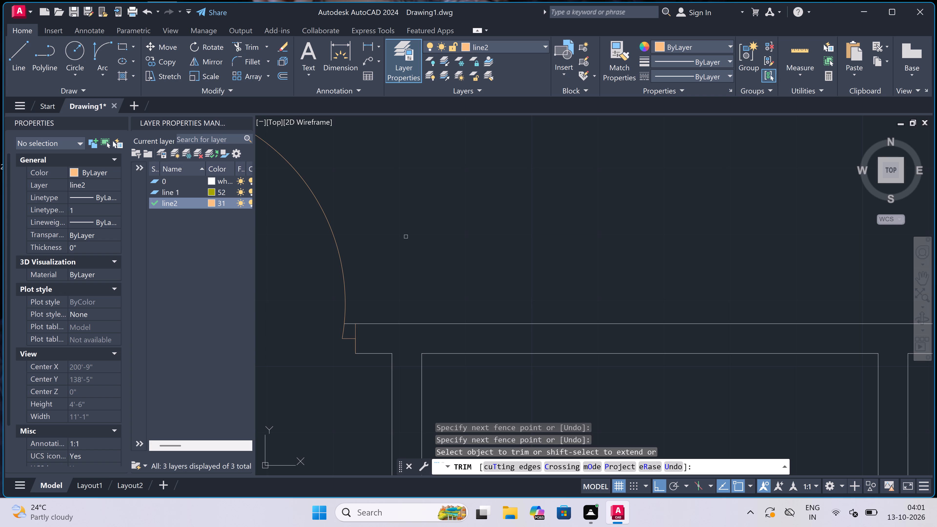
pyautogui.moveTo(405, 237); pyautogui.dragTo(420, 205, button='right')
pyautogui.scroll(2, 404, 230)
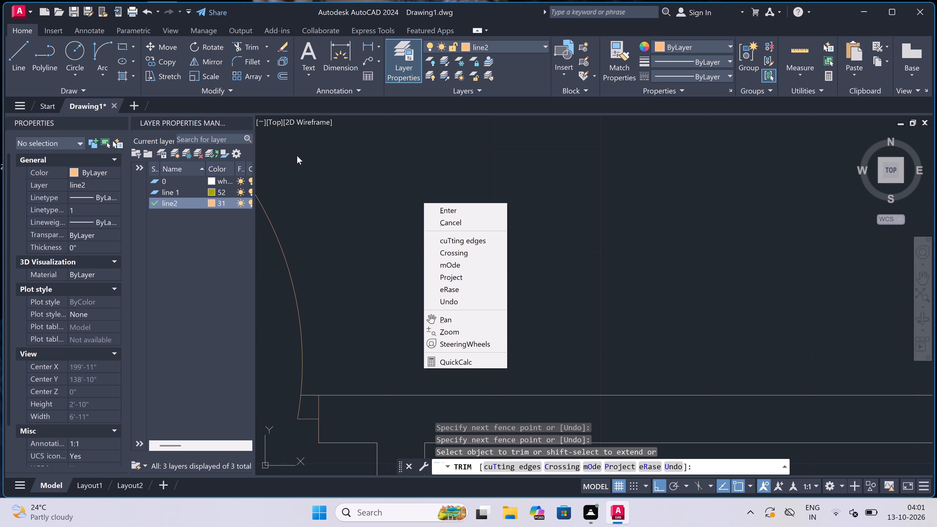
pyautogui.click(341, 177)
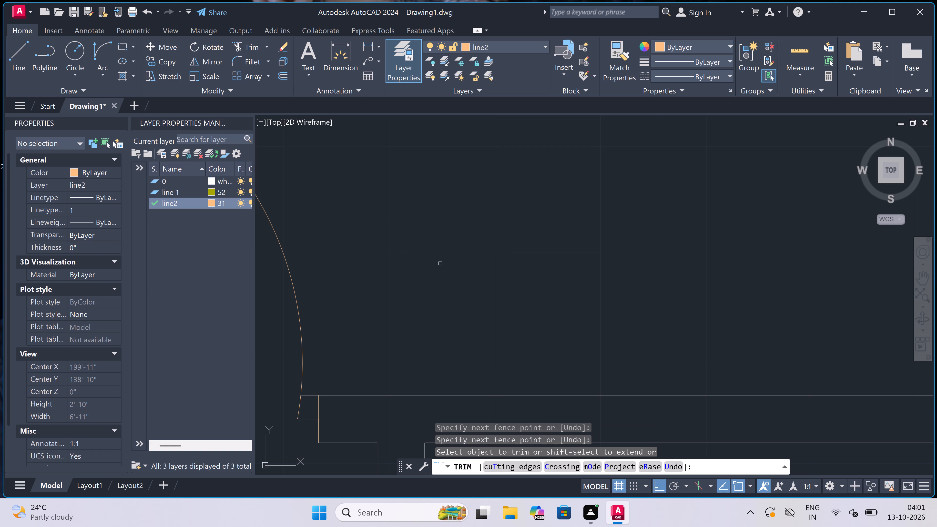
pyautogui.press('Escape')
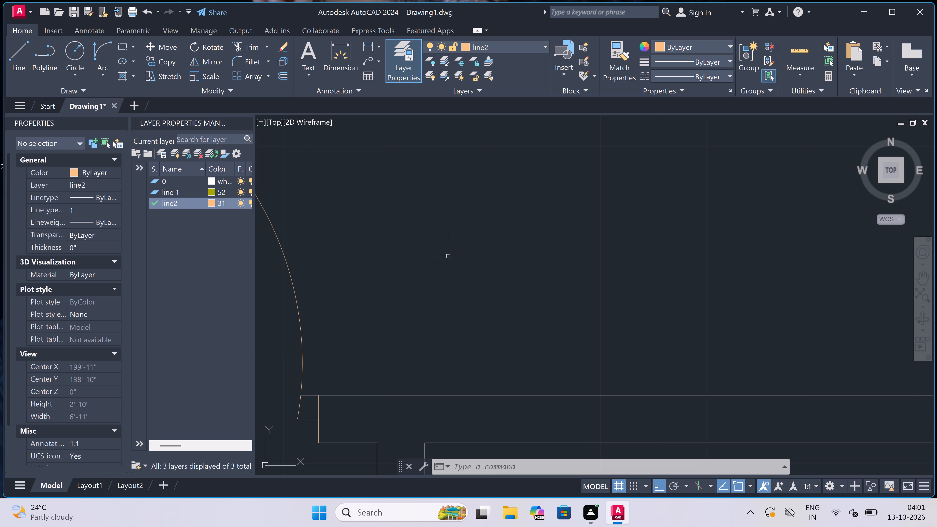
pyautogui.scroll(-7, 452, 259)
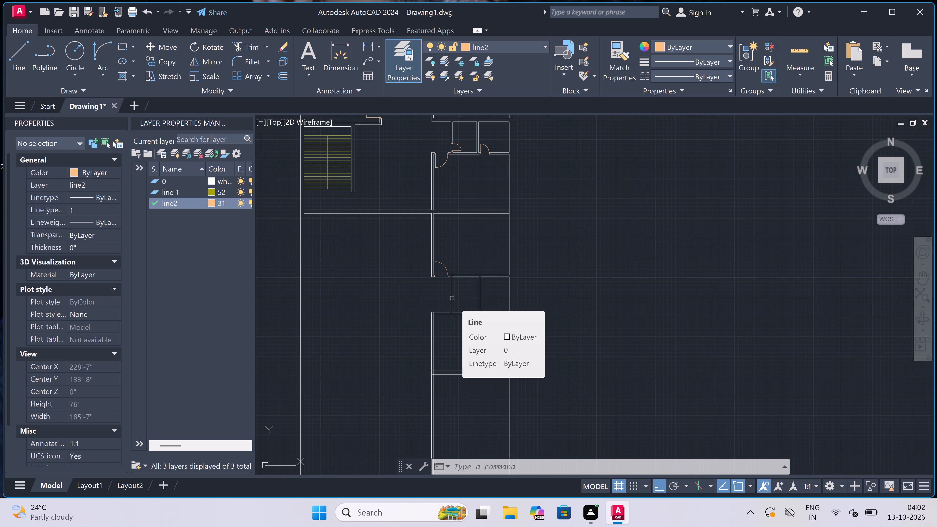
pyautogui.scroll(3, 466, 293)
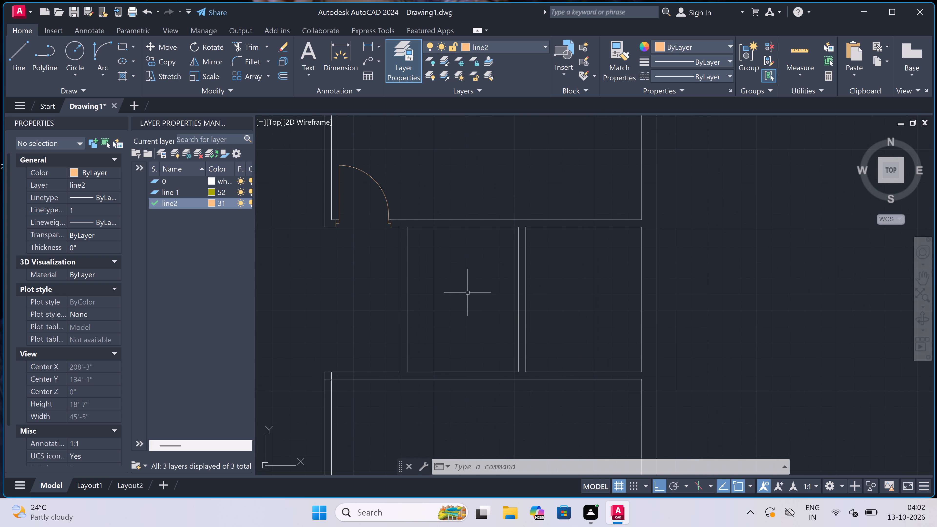
# Draw a door jamb across the wall above the right-hand small room, just right of its partition, with a 2" line from its midpoint and a 2' leaf downward.
pyautogui.write('l')
pyautogui.press('space')
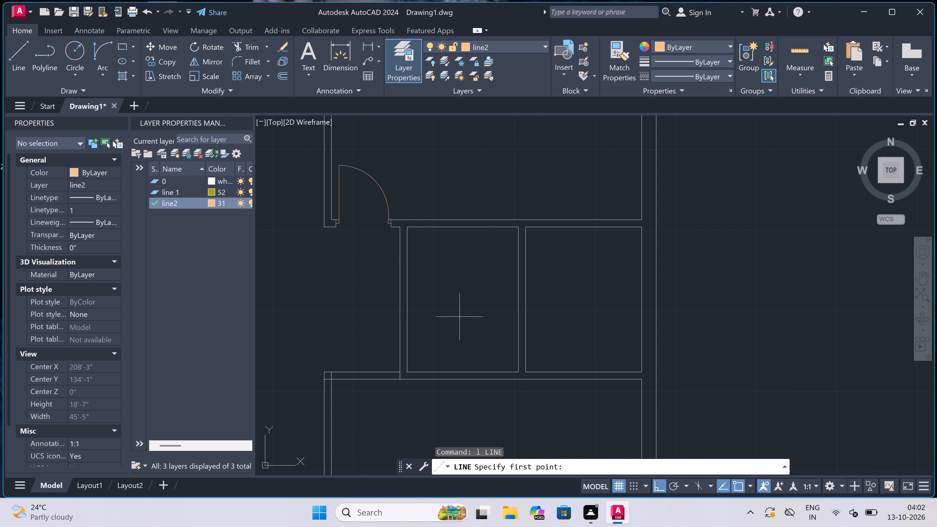
pyautogui.scroll(-3, 425, 356)
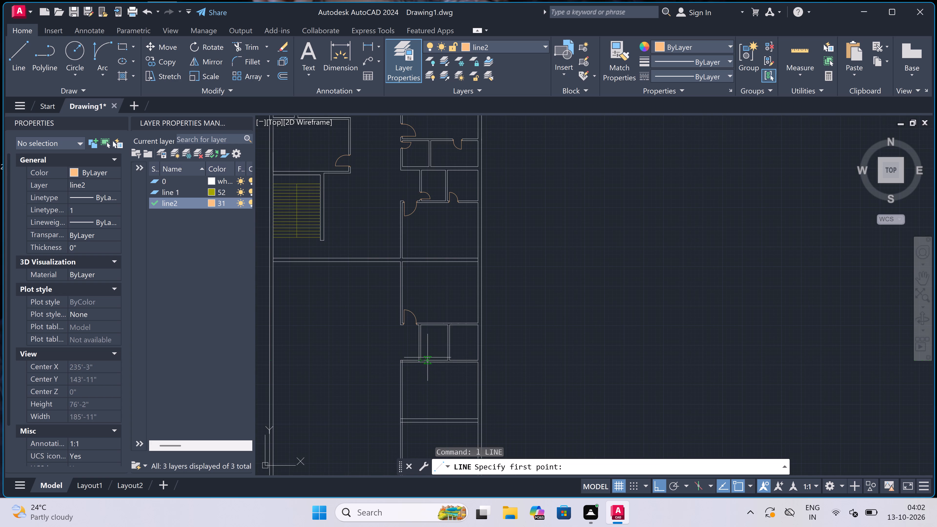
pyautogui.scroll(1, 464, 316)
pyautogui.scroll(3, 451, 334)
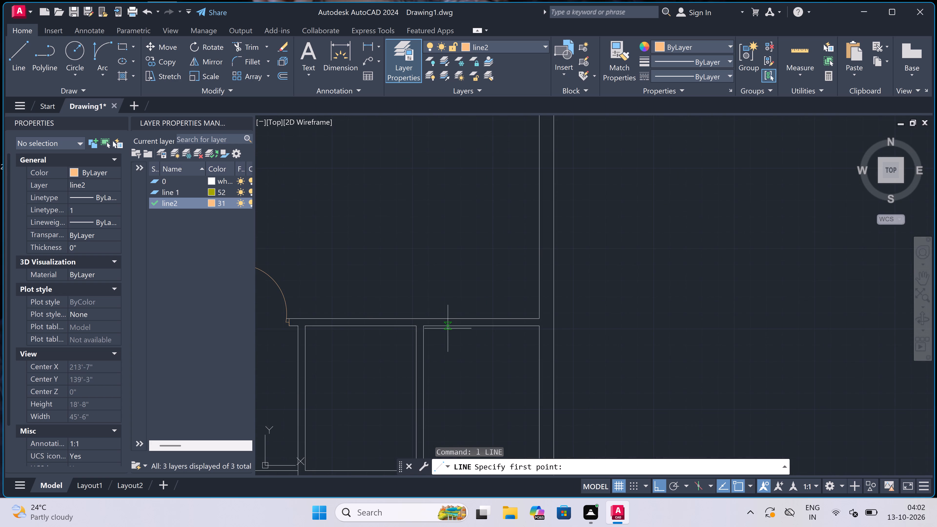
pyautogui.scroll(1, 447, 328)
pyautogui.click(402, 323)
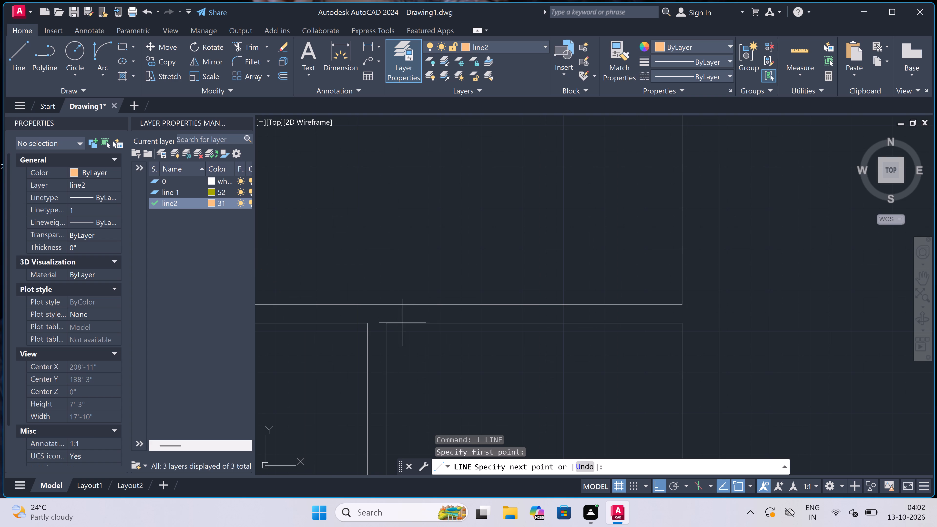
pyautogui.click(405, 306)
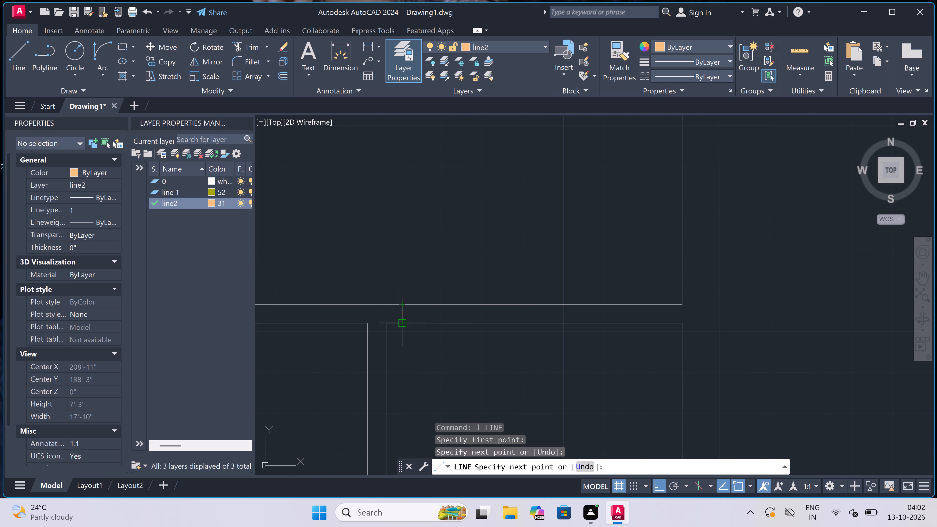
pyautogui.doubleClick(404, 318)
pyautogui.write('2"')
pyautogui.press('space')
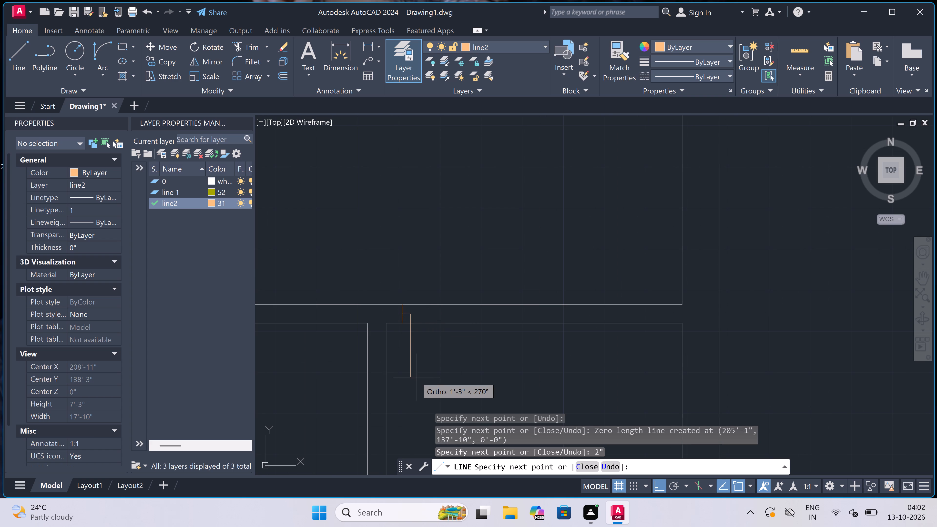
pyautogui.write("2'")
pyautogui.press('space')
pyautogui.press('Escape')
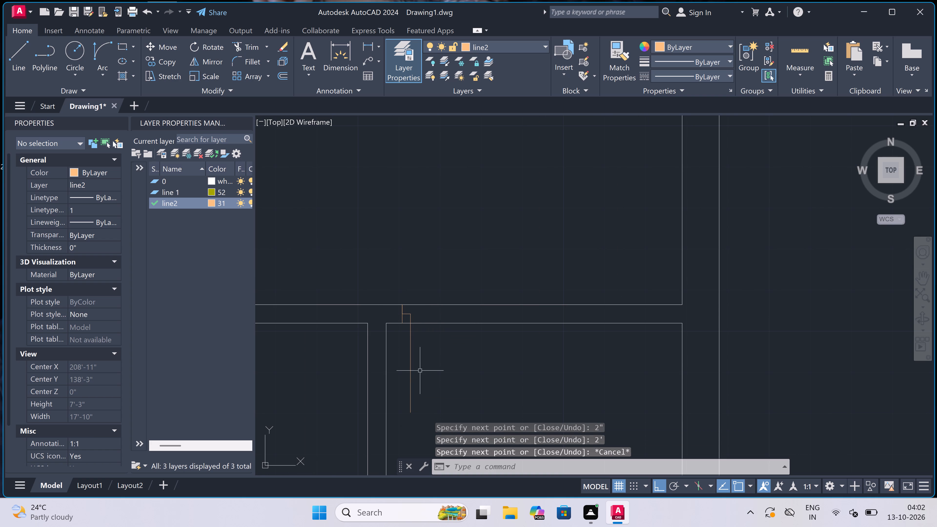
# Draw the opposite jamb across the same wall to the right of the leaf, with a 2" line from its midpoint back towards it.
pyautogui.press('space')
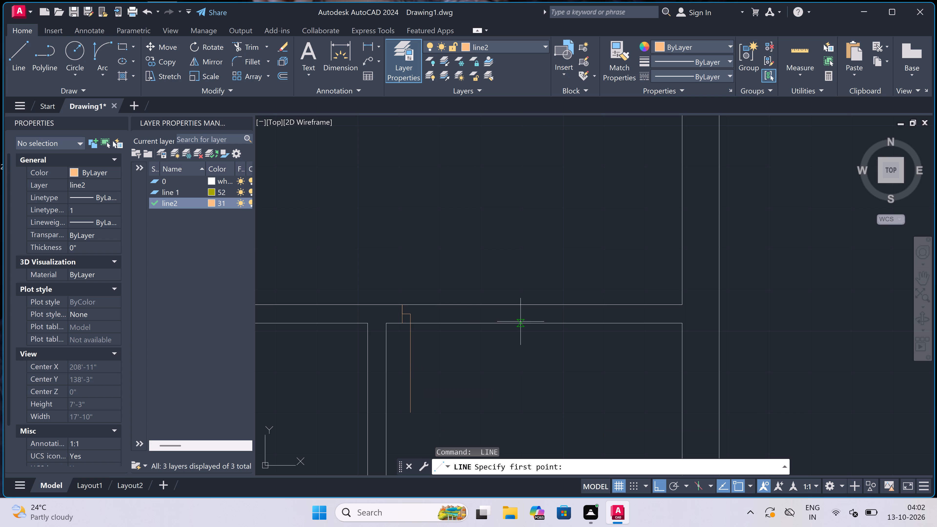
pyautogui.click(496, 322)
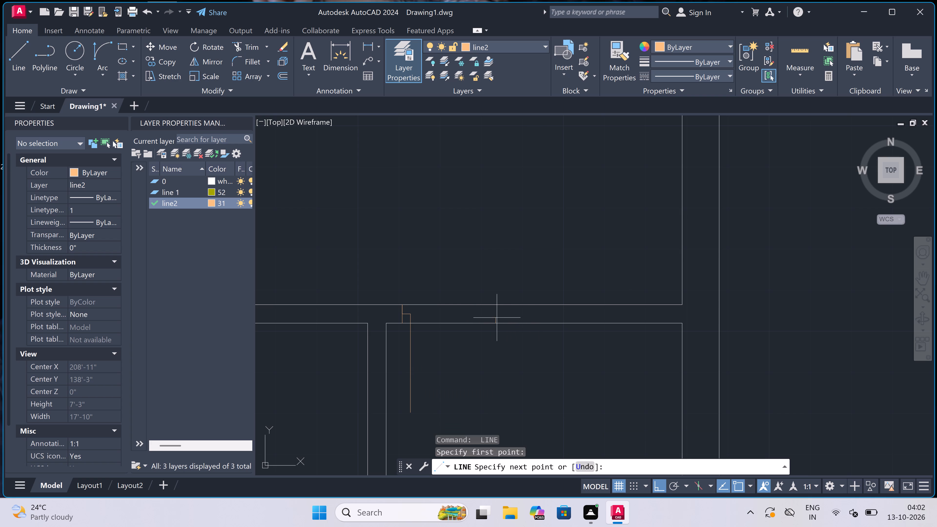
pyautogui.doubleClick(496, 308)
pyautogui.click(496, 315)
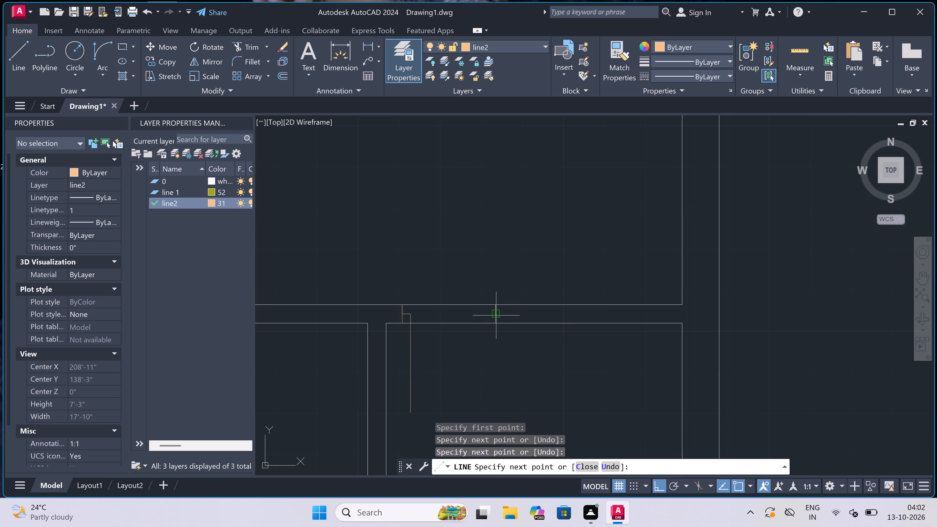
pyautogui.write('2"')
pyautogui.press('space')
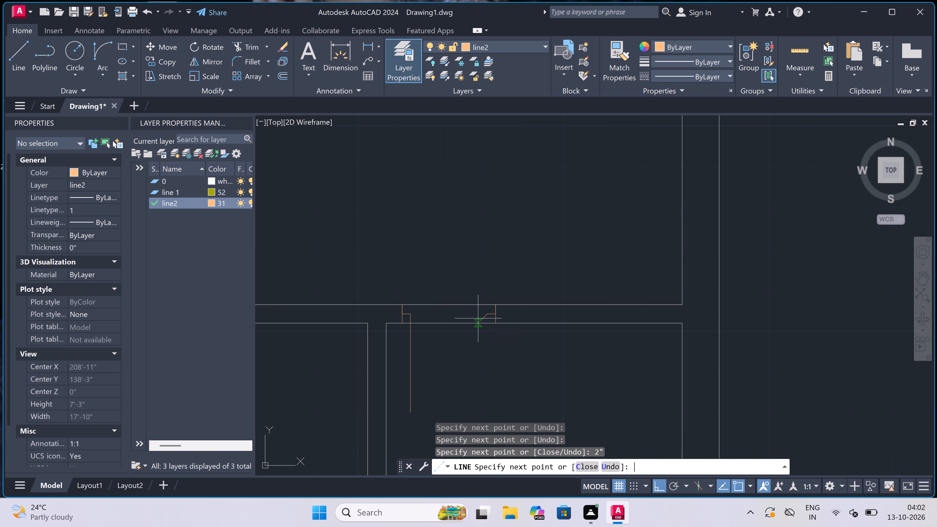
pyautogui.press('Escape')
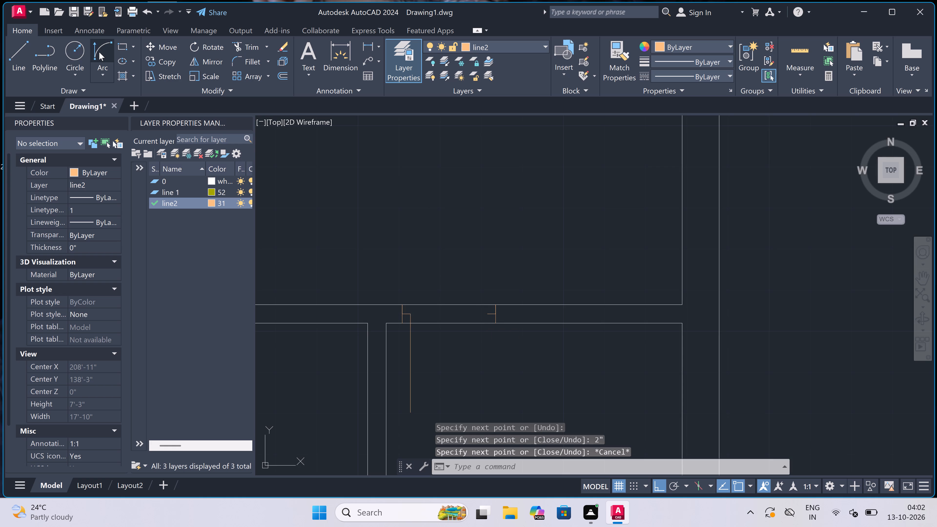
# Draw the door swing arc from the bottom of the 2' leaf to the end of the opposite jamb's 2" line.
pyautogui.click(99, 53)
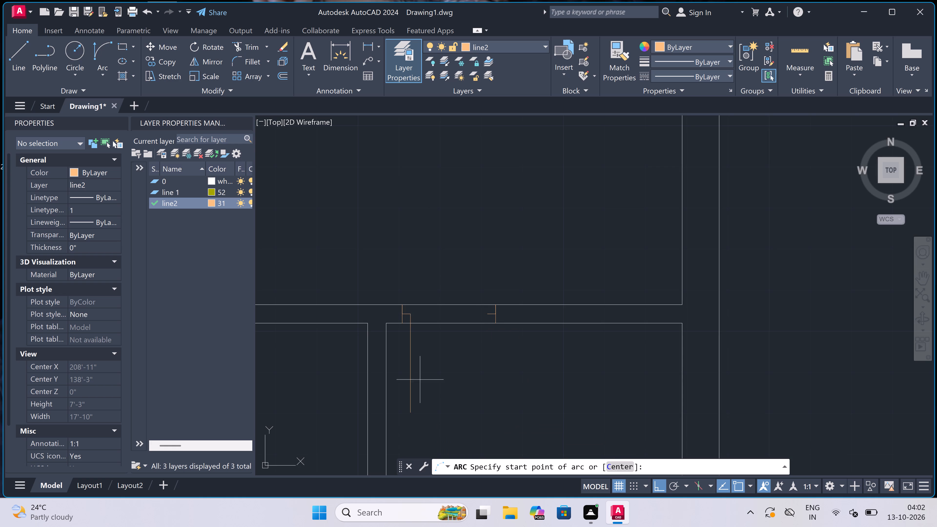
pyautogui.moveTo(413, 415); pyautogui.dragTo(419, 411)
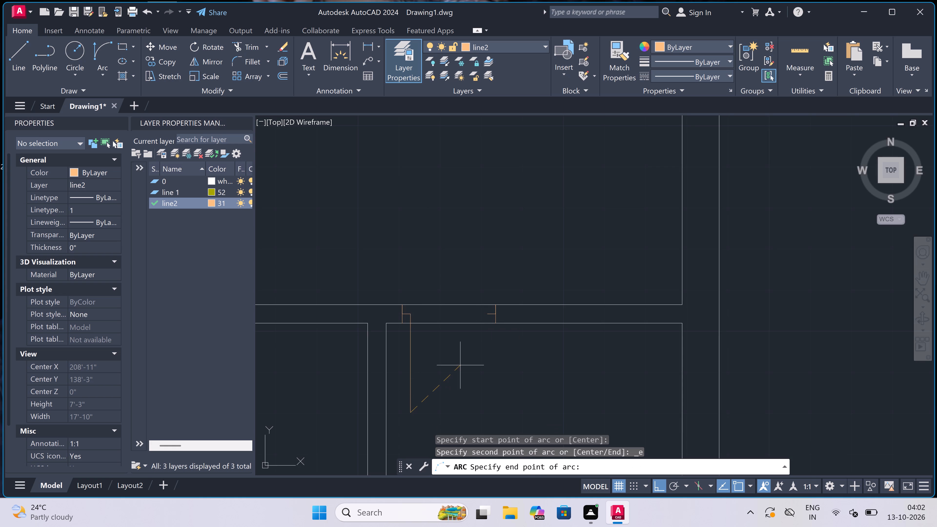
pyautogui.click(489, 314)
pyautogui.click(517, 365)
# Trim both wall lines between the two jambs to open the doorway into the right-hand small room.
pyautogui.press('t')
pyautogui.press('r')
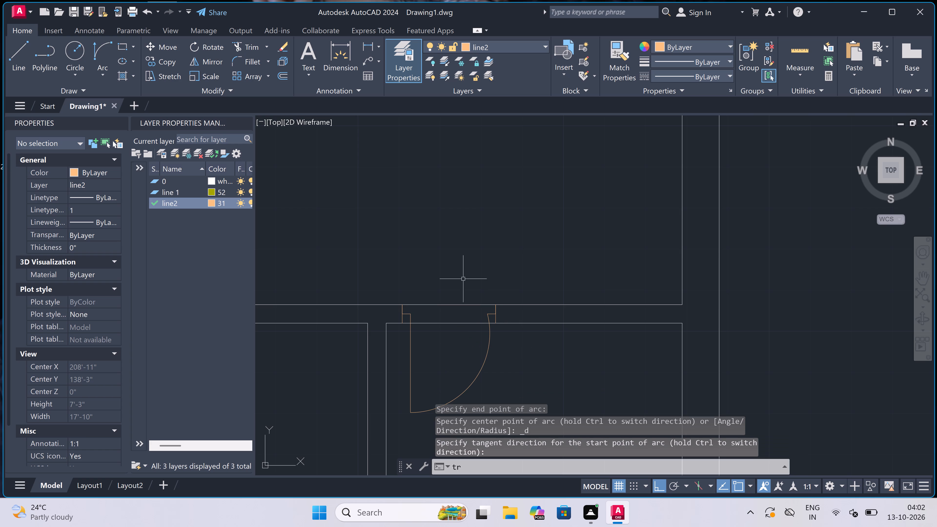
pyautogui.press('space')
pyautogui.moveTo(462, 277); pyautogui.dragTo(462, 279)
pyautogui.click(462, 340)
pyautogui.press('Escape')
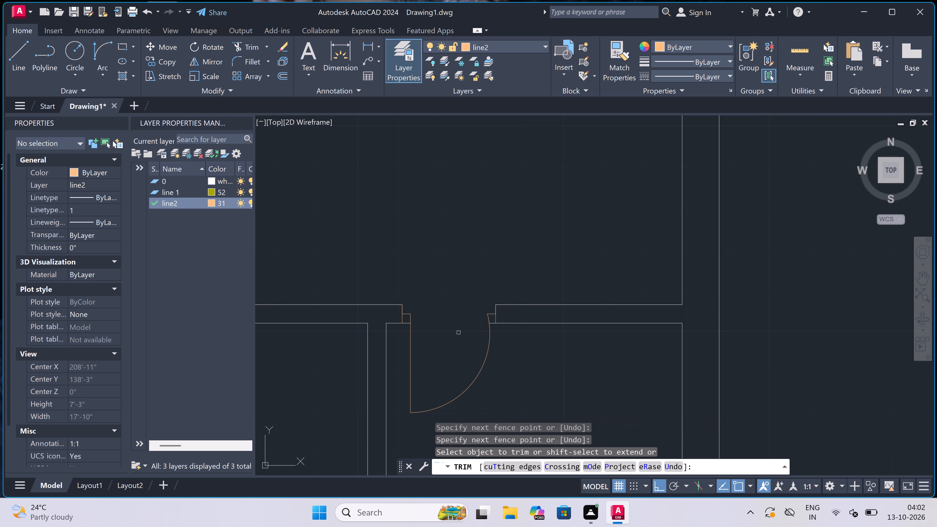
# Draw a jamb across the left-hand small room's bottom wall near its left corner, with a 2" line from its midpoint and a 2' leaf upward.
pyautogui.scroll(-3, 438, 293)
pyautogui.scroll(2, 363, 383)
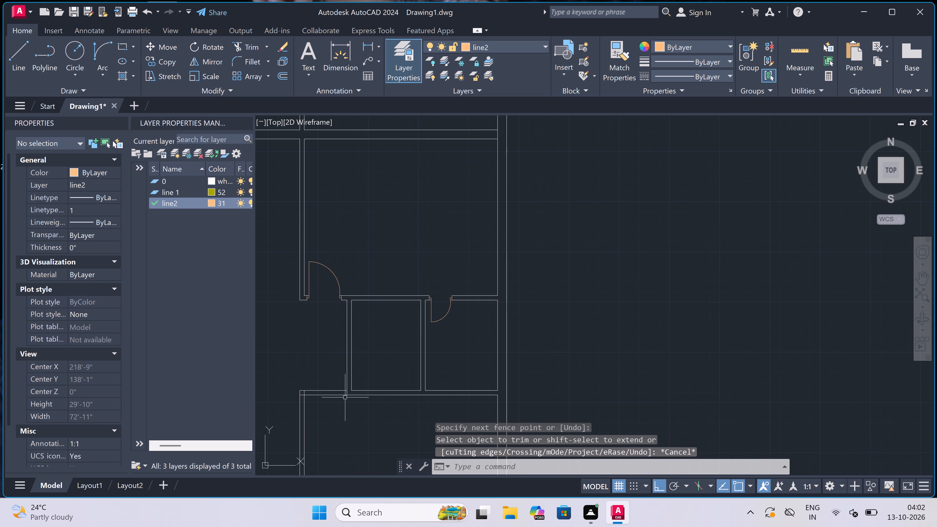
pyautogui.scroll(-2, 361, 384)
pyautogui.scroll(3, 353, 398)
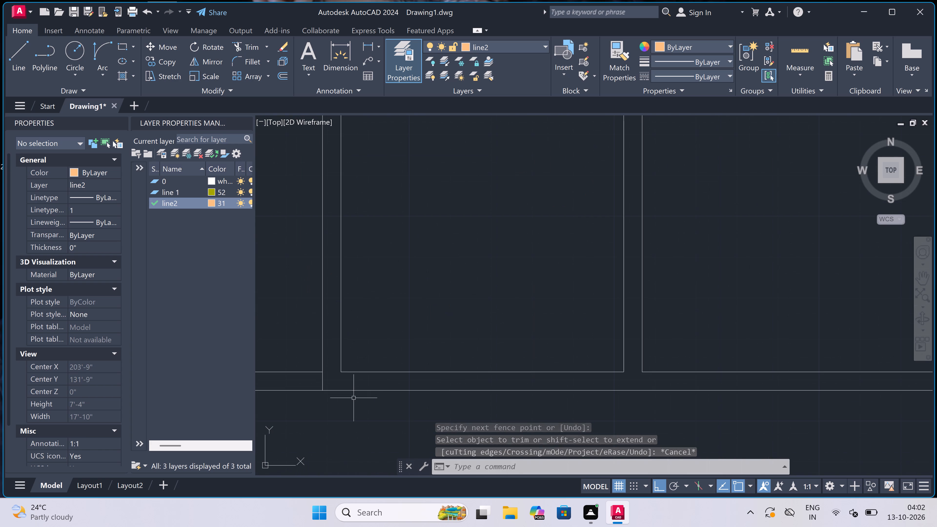
pyautogui.press('l')
pyautogui.press('space')
pyautogui.scroll(1, 368, 381)
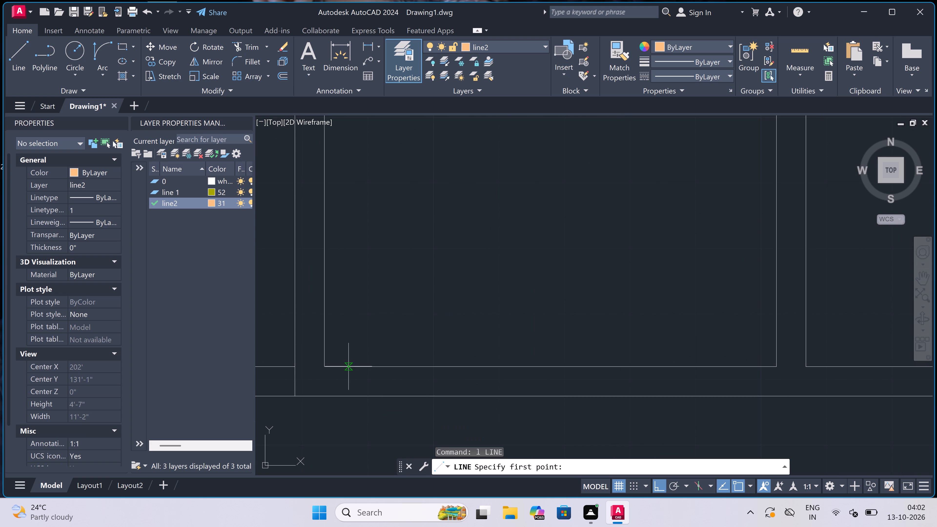
pyautogui.click(348, 366)
pyautogui.doubleClick(348, 392)
pyautogui.click(354, 379)
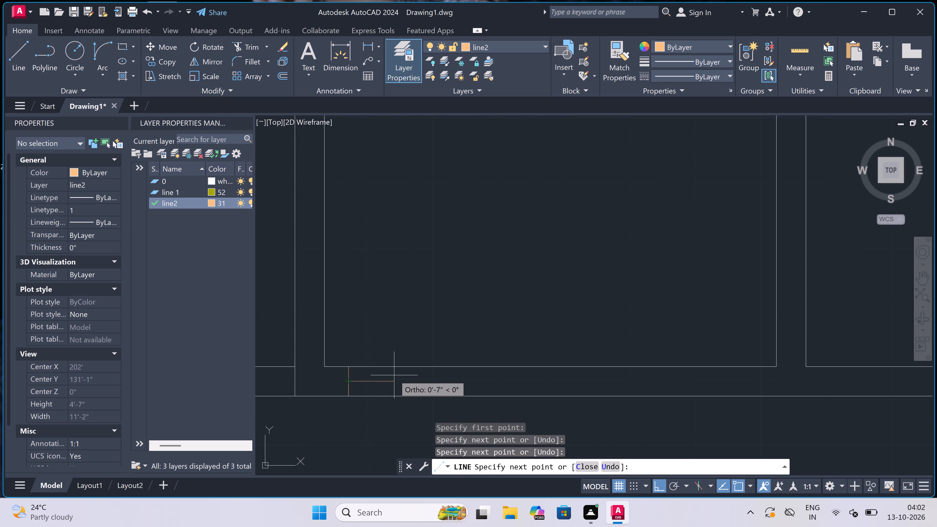
pyautogui.press('2')
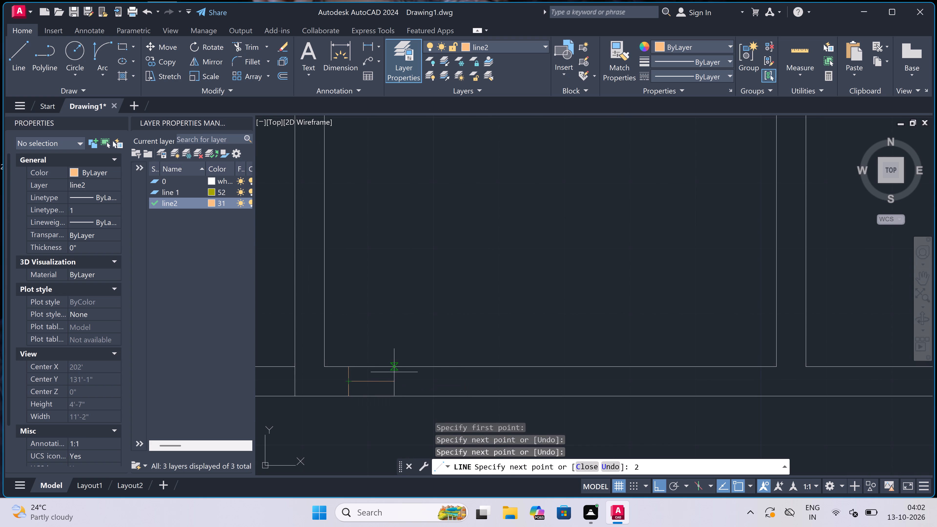
pyautogui.write('"')
pyautogui.press('space')
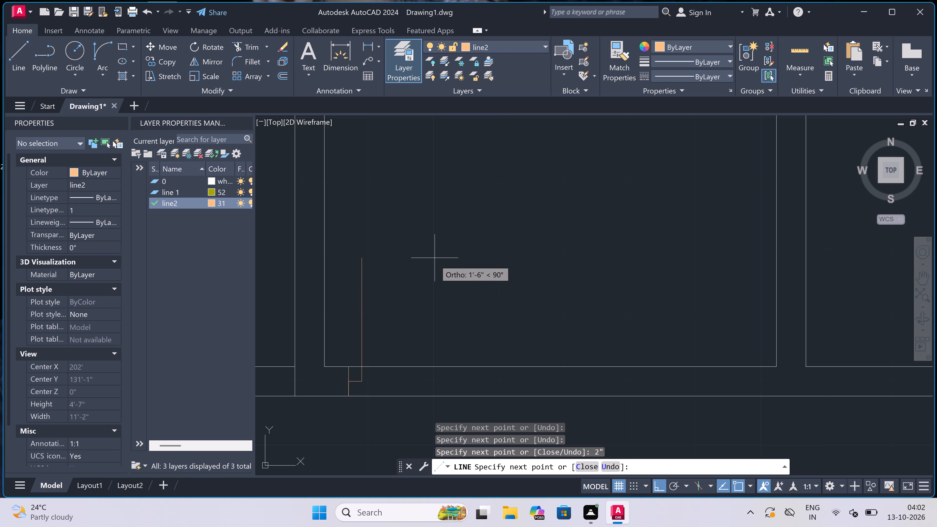
pyautogui.write("2'")
pyautogui.press('space')
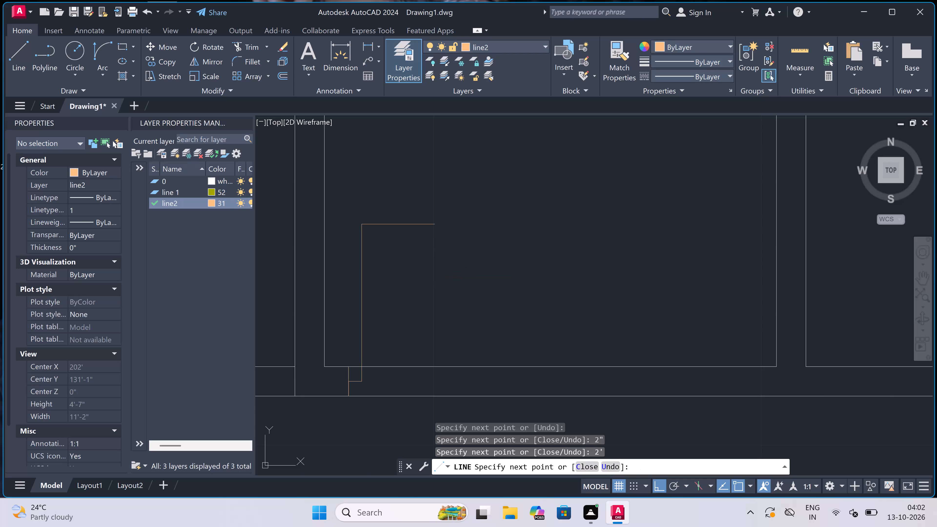
pyautogui.press('Escape')
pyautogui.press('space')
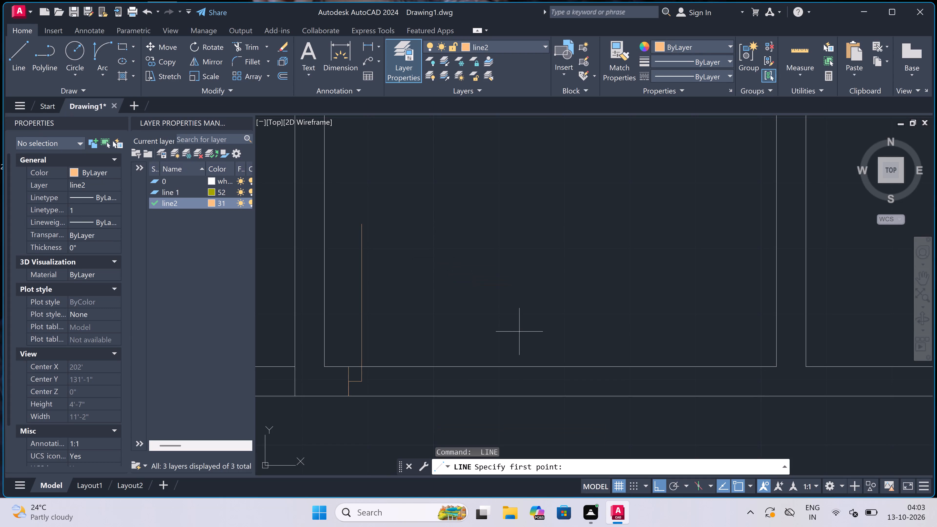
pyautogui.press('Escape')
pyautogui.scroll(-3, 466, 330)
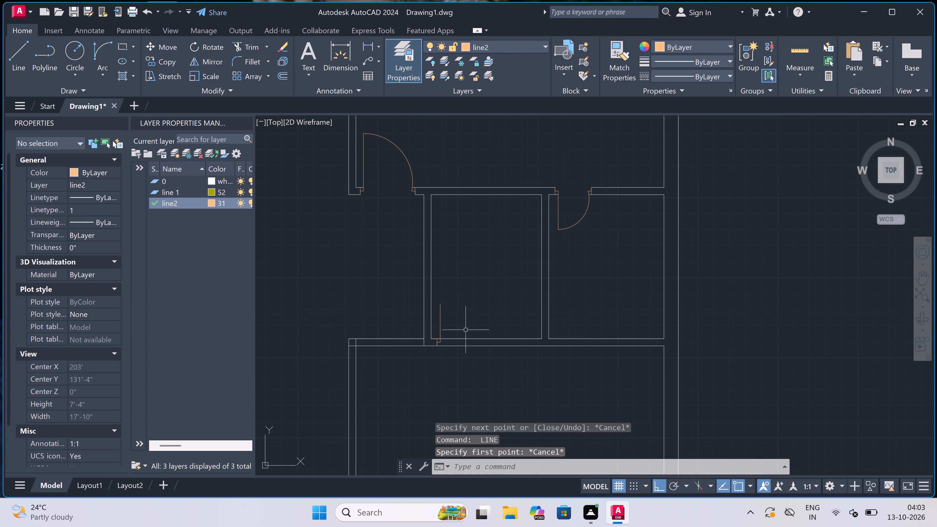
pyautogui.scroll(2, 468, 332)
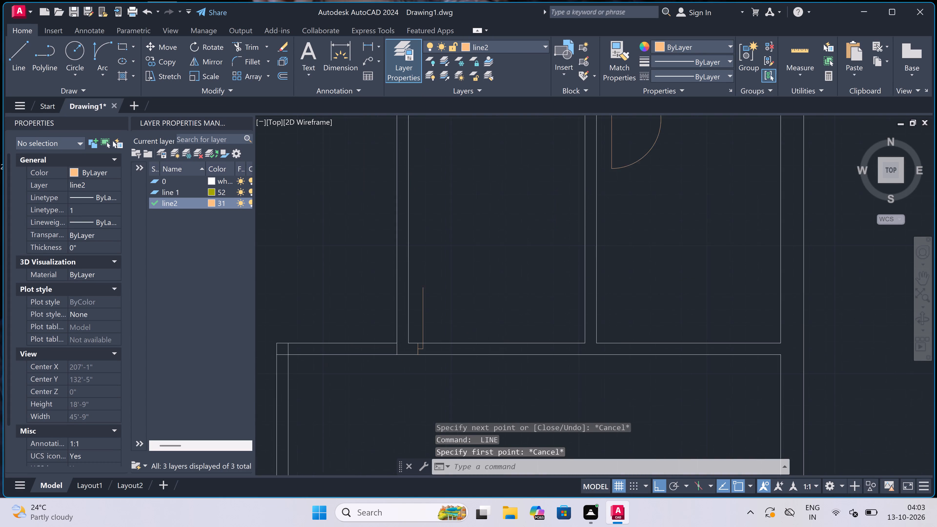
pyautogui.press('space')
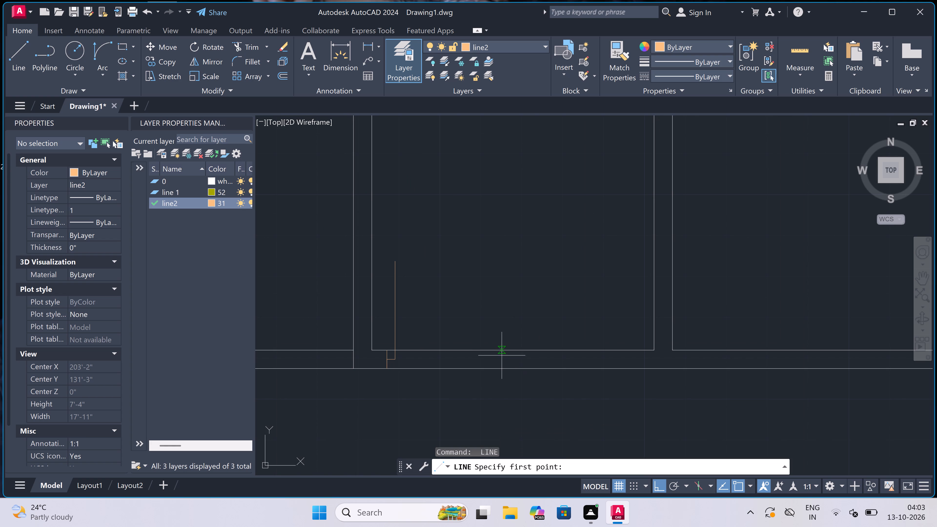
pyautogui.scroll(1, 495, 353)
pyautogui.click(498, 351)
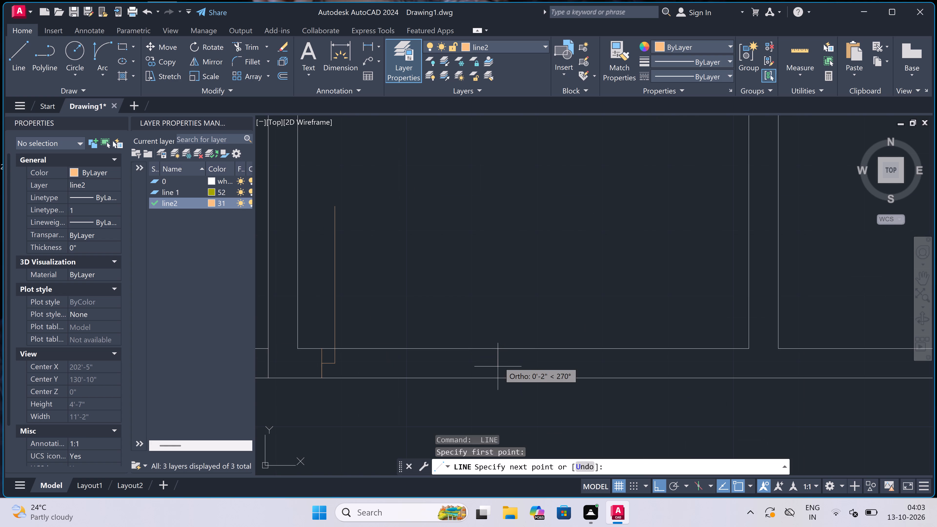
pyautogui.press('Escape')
# Draw the opposite jamb across the bottom wall to the right of the new leaf, with a 2" line from its midpoint towards the leaf.
pyautogui.press('space')
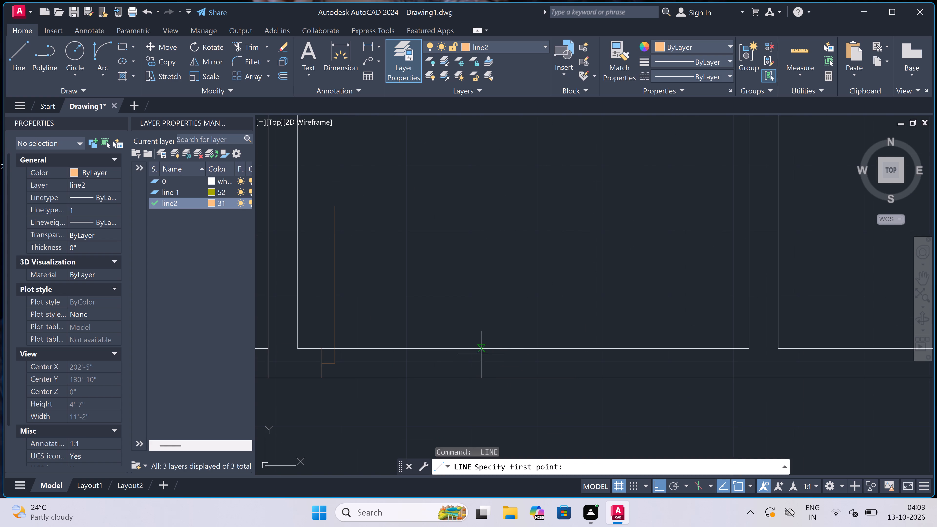
pyautogui.click(484, 350)
pyautogui.click(487, 376)
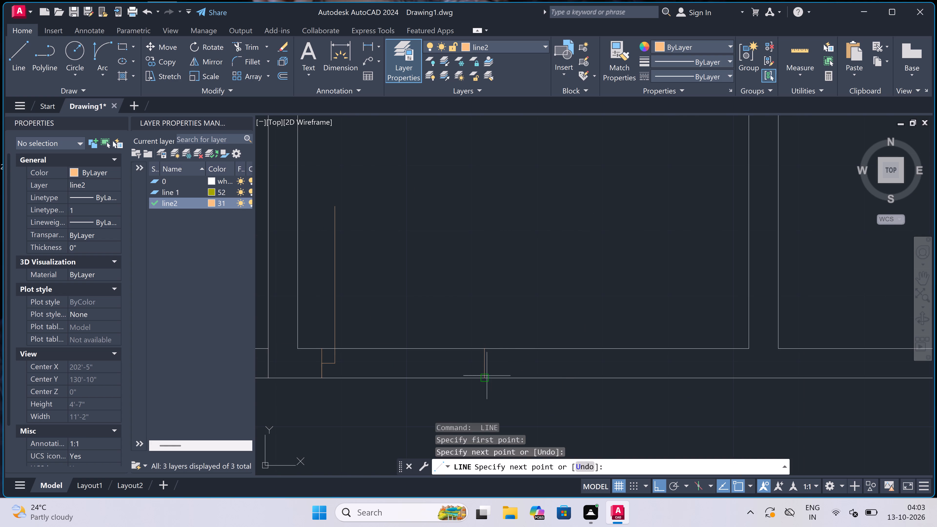
pyautogui.moveTo(484, 361); pyautogui.dragTo(482, 364)
pyautogui.write('2"')
pyautogui.press('space')
pyautogui.press('Escape')
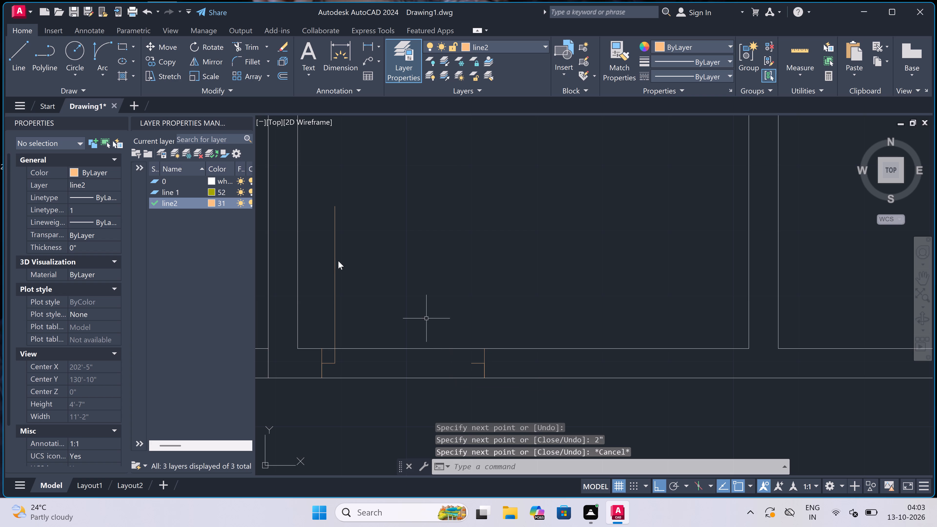
# Draw the door swing arc from the top of the 2' leaf to the end of the opposite jamb's 2" line.
pyautogui.click(104, 49)
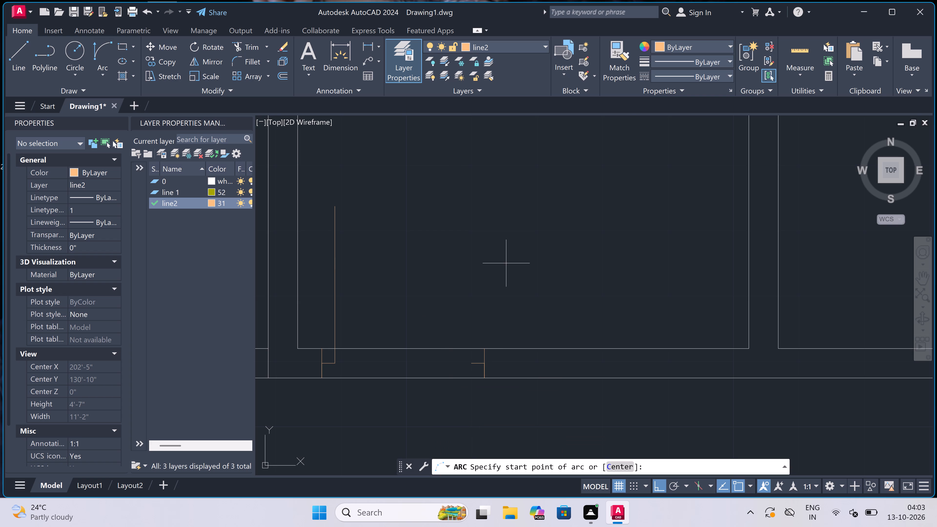
pyautogui.click(338, 203)
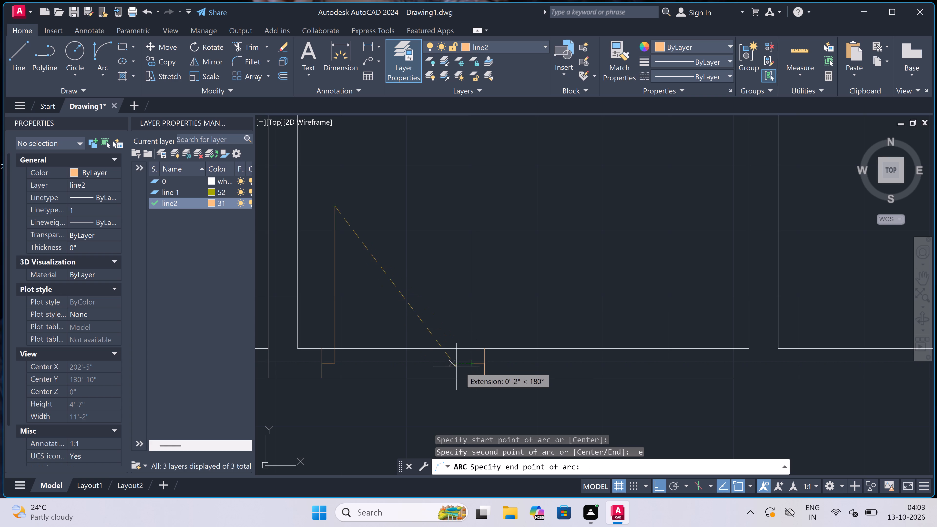
pyautogui.moveTo(469, 365); pyautogui.dragTo(472, 358)
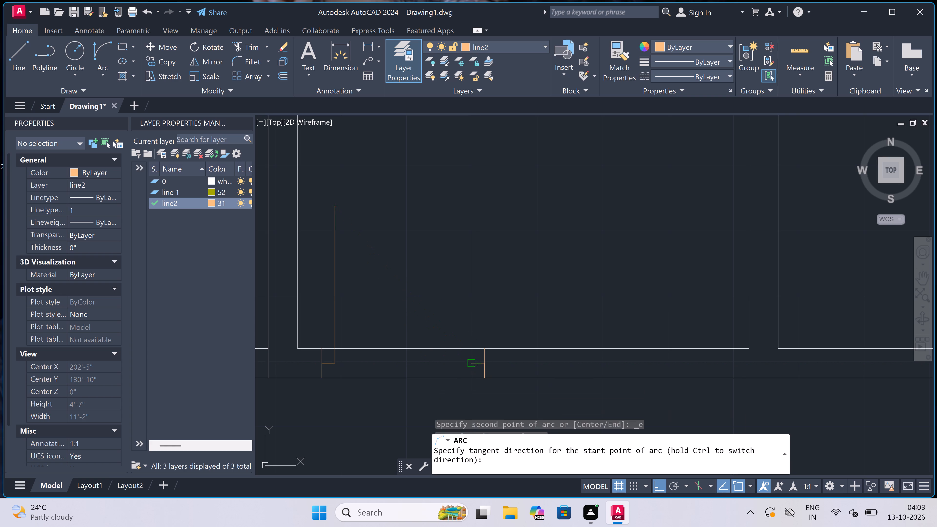
pyautogui.click(497, 312)
# Trim both bottom wall lines between the jambs to open the doorway into the left-hand small room.
pyautogui.press('t')
pyautogui.press('r')
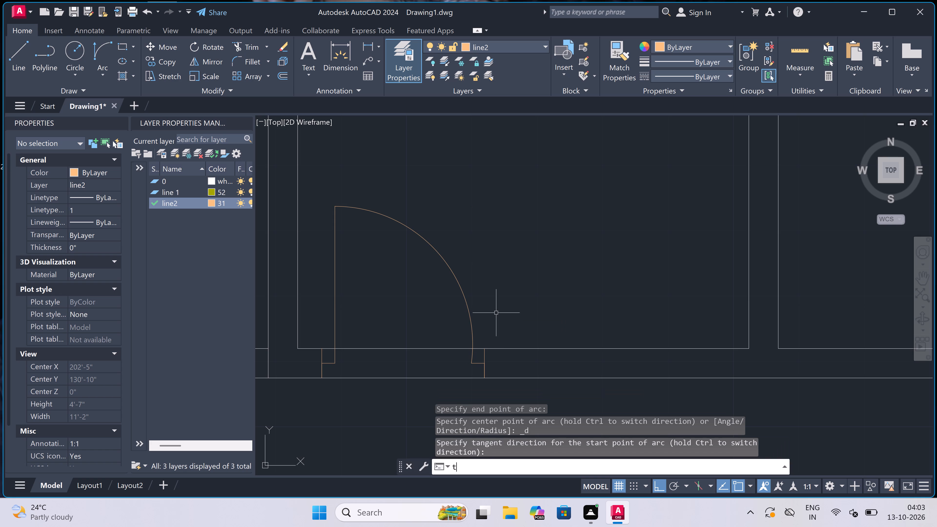
pyautogui.press('space')
pyautogui.moveTo(401, 316); pyautogui.dragTo(408, 333)
pyautogui.click(411, 382)
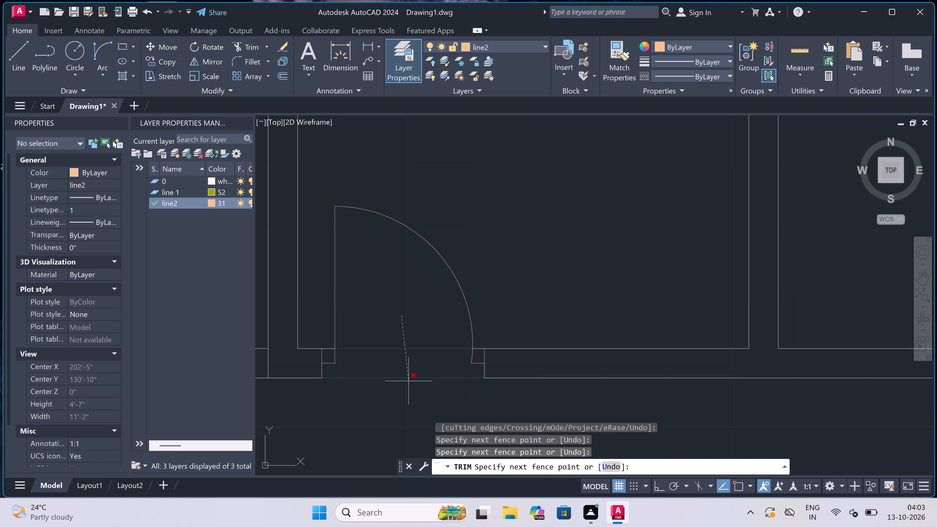
pyautogui.scroll(-3, 416, 359)
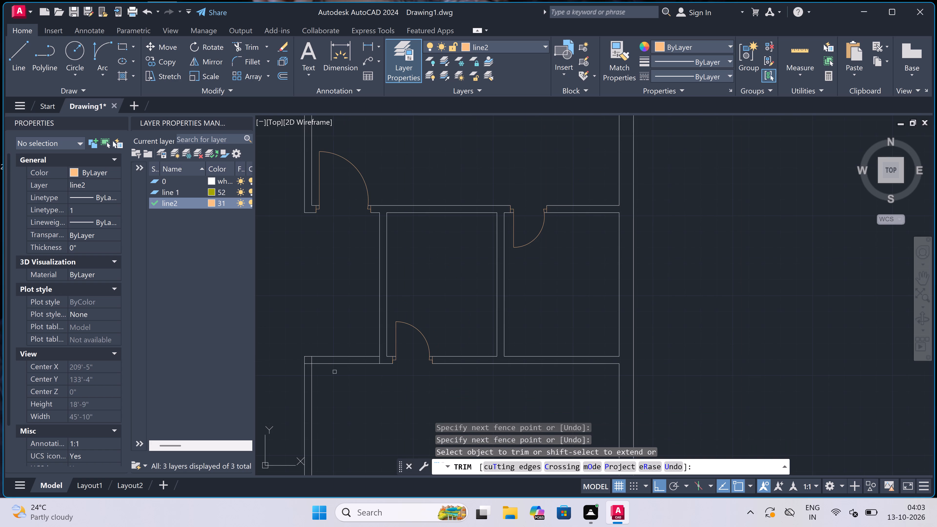
pyautogui.press('Escape')
# Trim the overlapping inner wall lines at the top-left corner of the room below to clean up the corner.
pyautogui.scroll(3, 313, 356)
pyautogui.press('space')
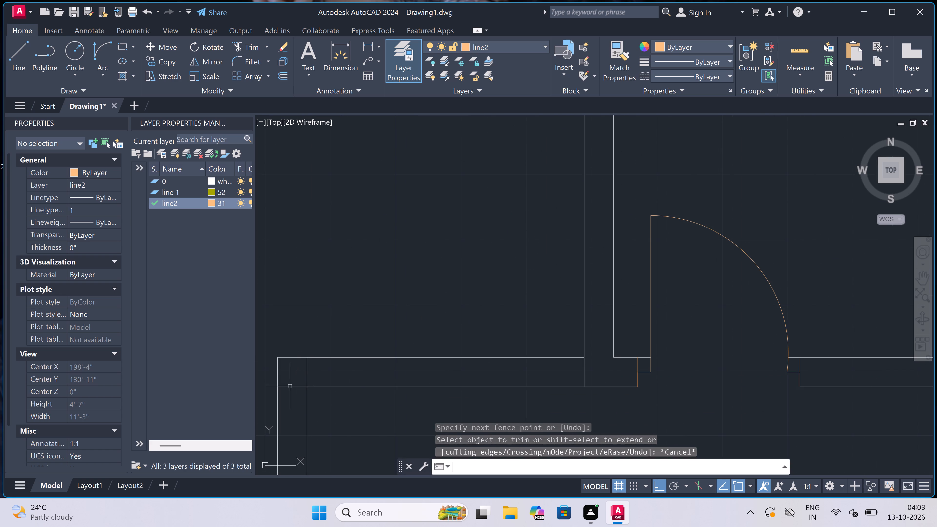
pyautogui.click(290, 386)
pyautogui.moveTo(302, 375); pyautogui.dragTo(306, 375)
pyautogui.click(316, 373)
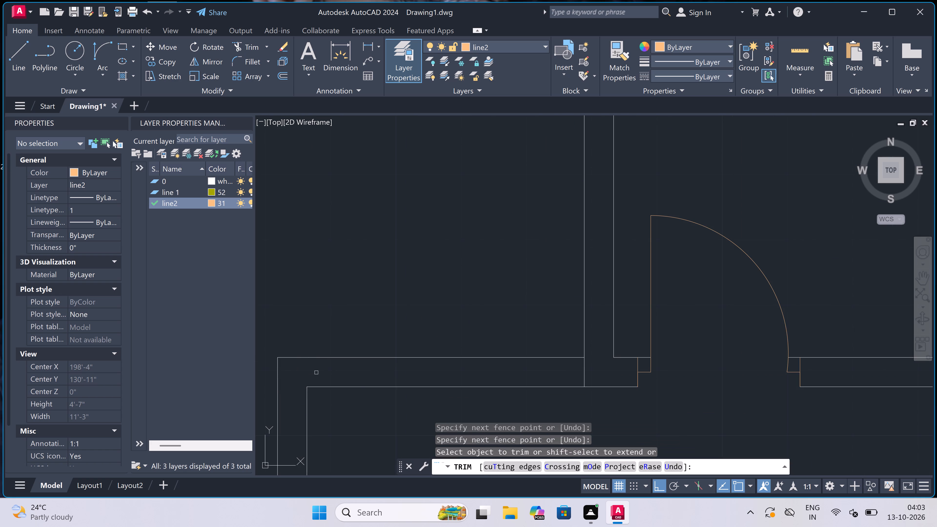
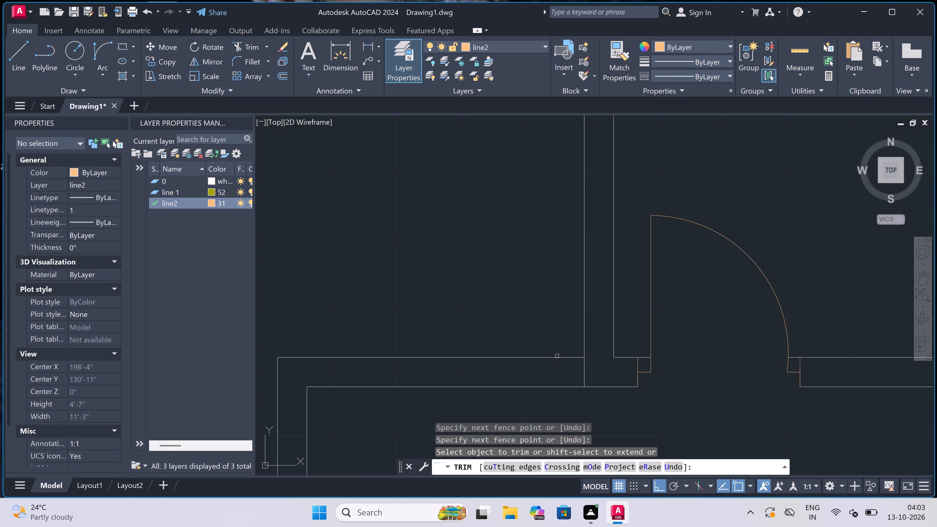
# Trim away the partition line segment that crosses the horizontal wall beside the existing door.
pyautogui.scroll(1, 594, 381)
pyautogui.click(595, 366)
pyautogui.click(532, 364)
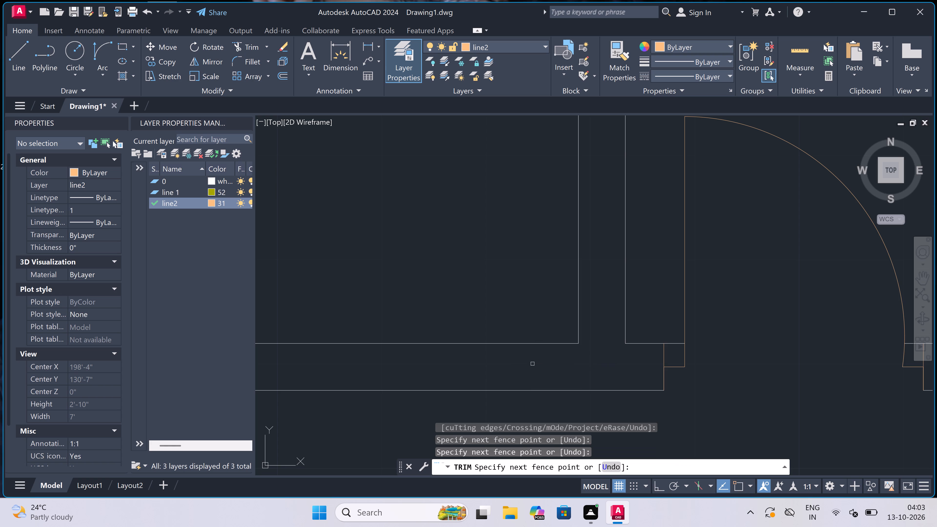
pyautogui.scroll(-3, 378, 234)
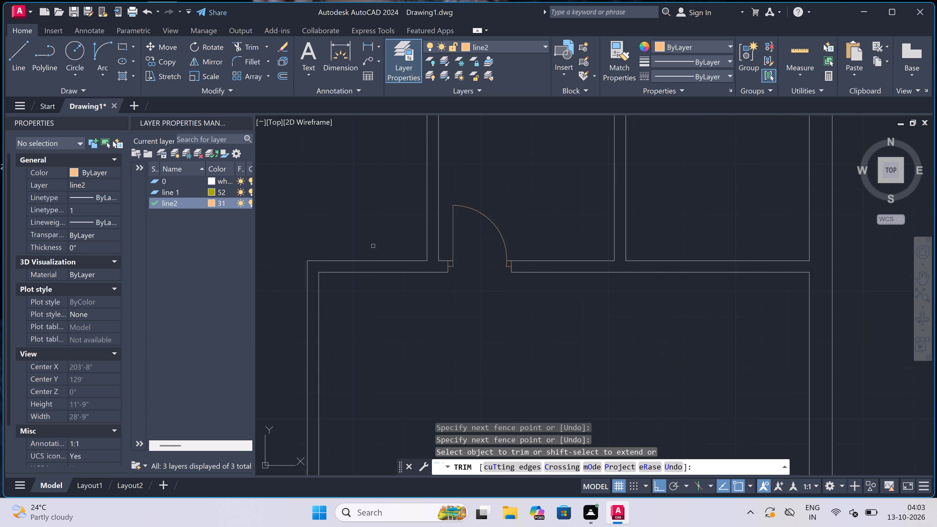
pyautogui.press('Escape')
# Draw the west door jamb near the room's corner: a line across the wall, a 2" stop from mid-wall, and a 3' leaf going south.
pyautogui.write('l')
pyautogui.press('space')
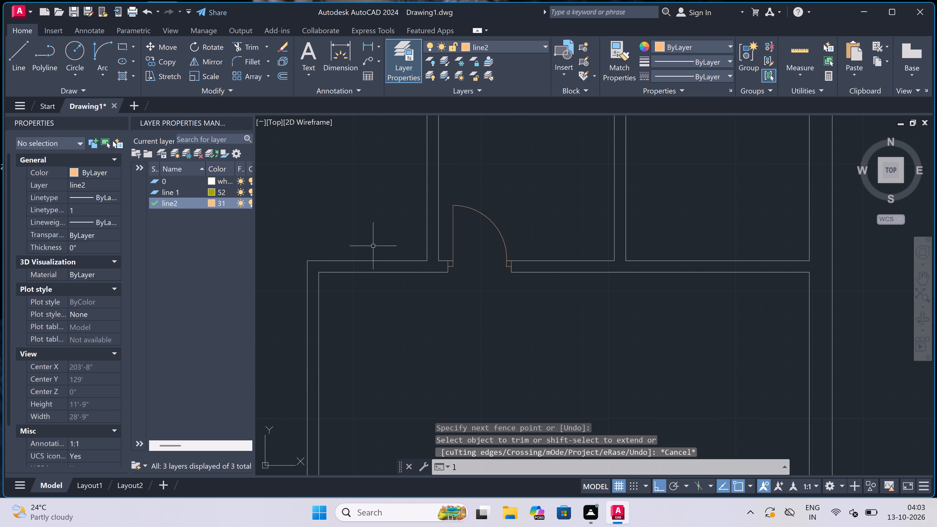
pyautogui.scroll(1, 328, 275)
pyautogui.click(329, 270)
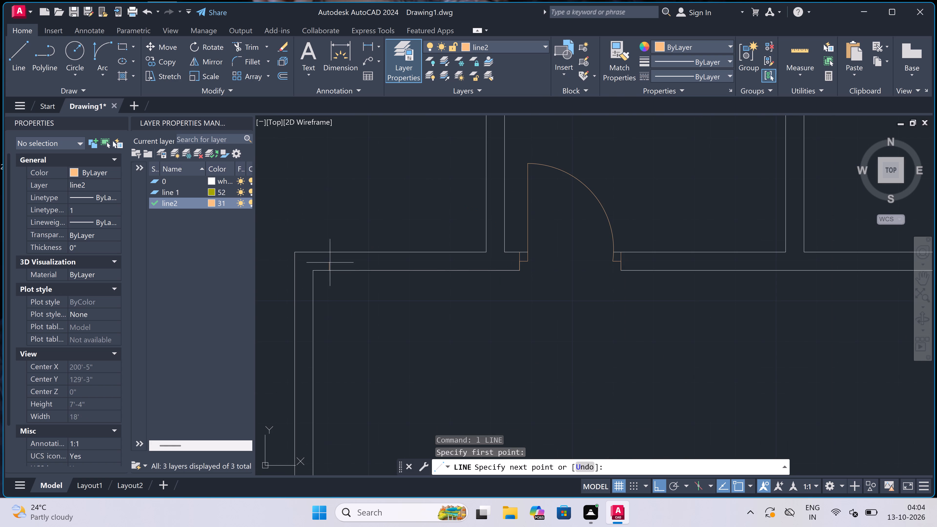
pyautogui.scroll(2, 330, 260)
pyautogui.click(326, 244)
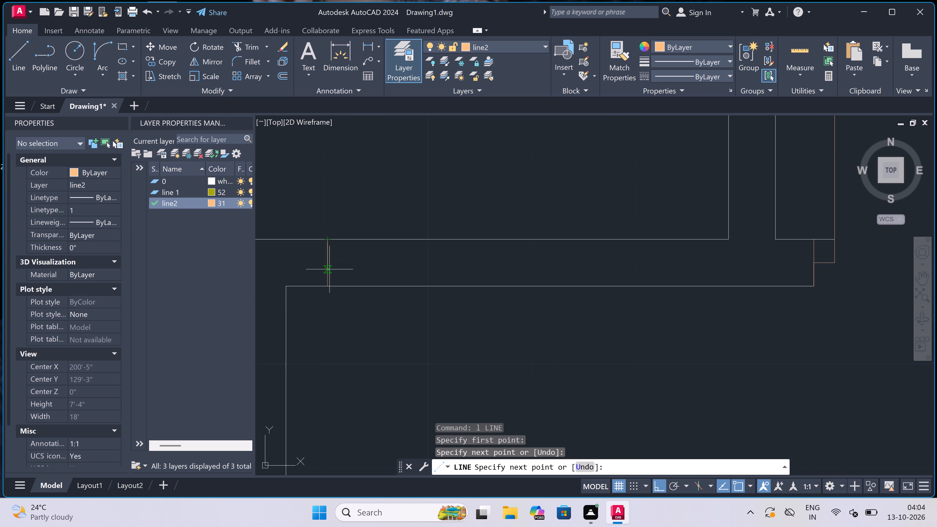
pyautogui.click(330, 262)
pyautogui.write('2"')
pyautogui.press('space')
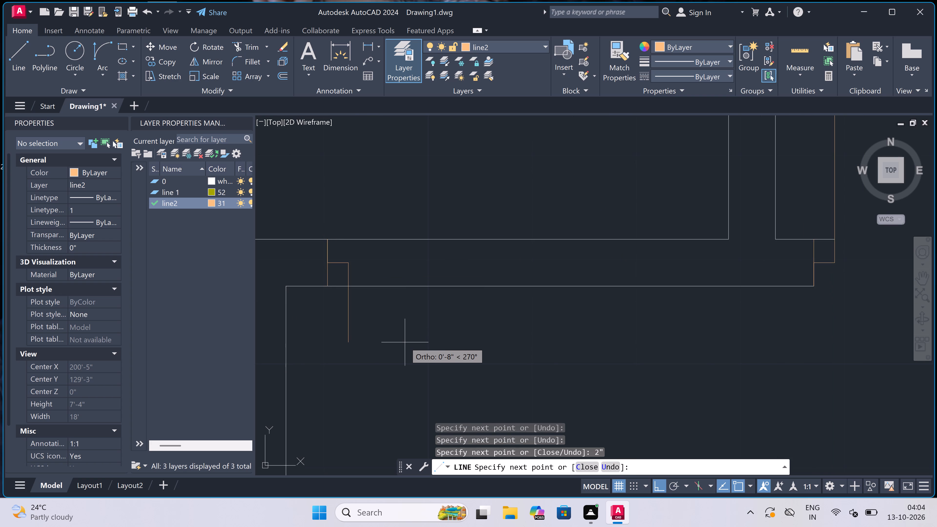
pyautogui.write("3'")
pyautogui.press('space')
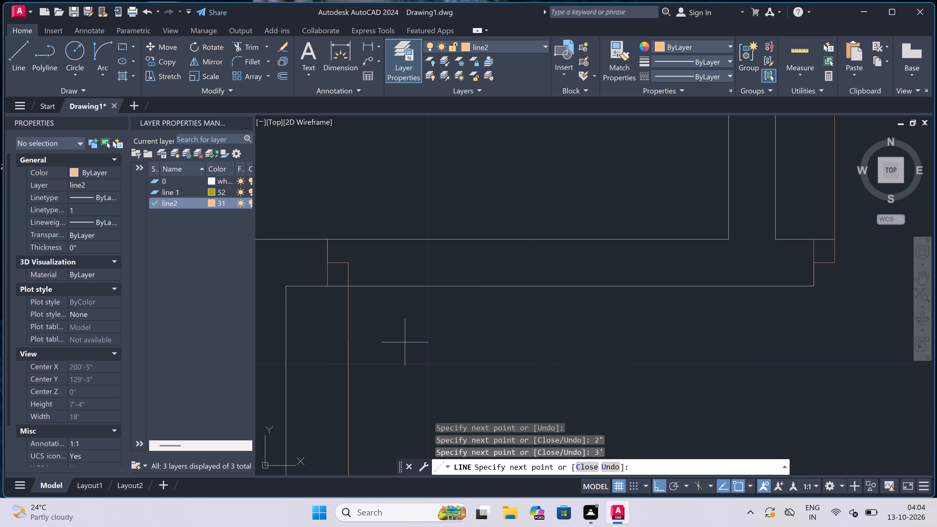
pyautogui.press('Escape')
# Draw the opposite door jamb across the same wall, with a 2" stop from its midpoint toward the door leaf.
pyautogui.press('space')
pyautogui.scroll(-3, 418, 264)
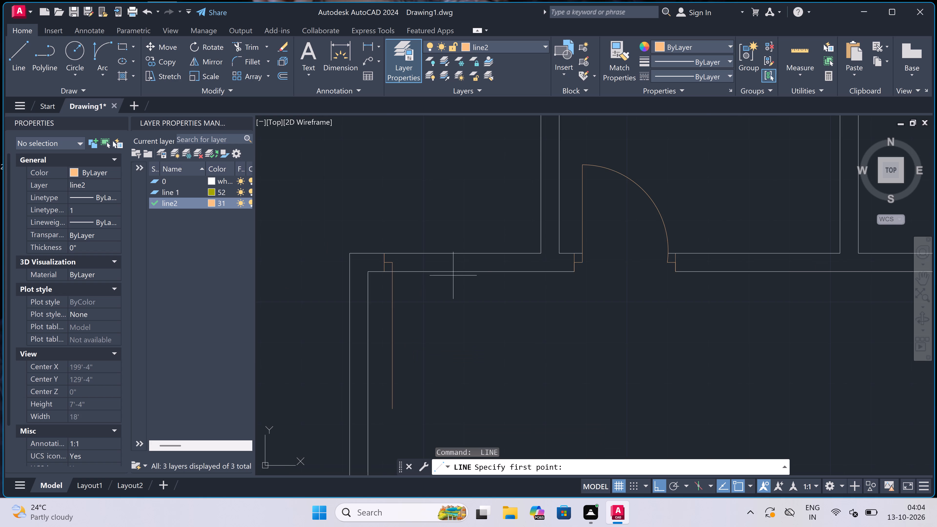
pyautogui.scroll(1, 486, 274)
pyautogui.scroll(-1, 491, 270)
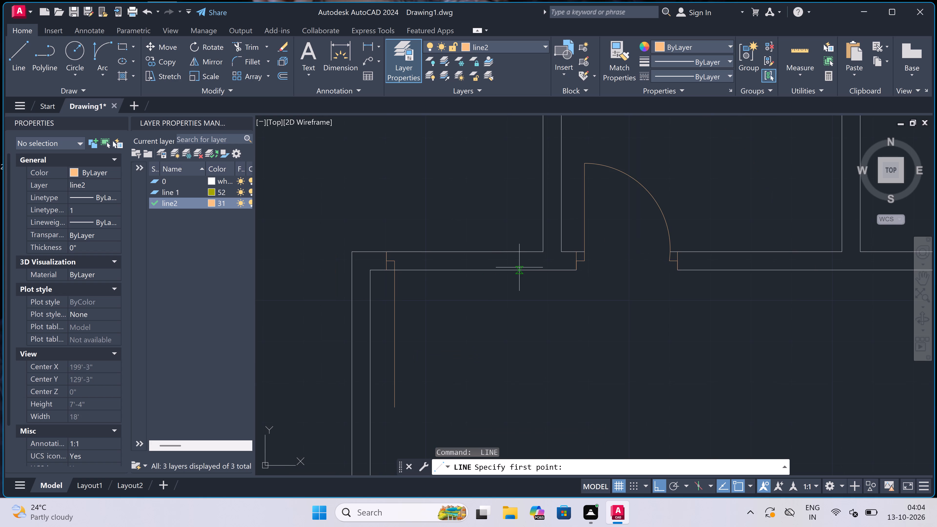
pyautogui.click(522, 271)
pyautogui.click(519, 254)
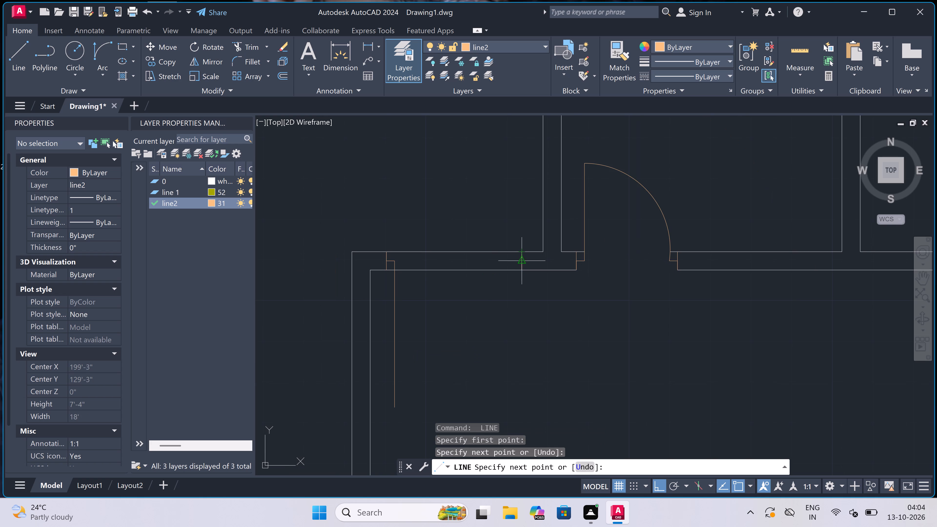
pyautogui.click(520, 259)
pyautogui.write('2"')
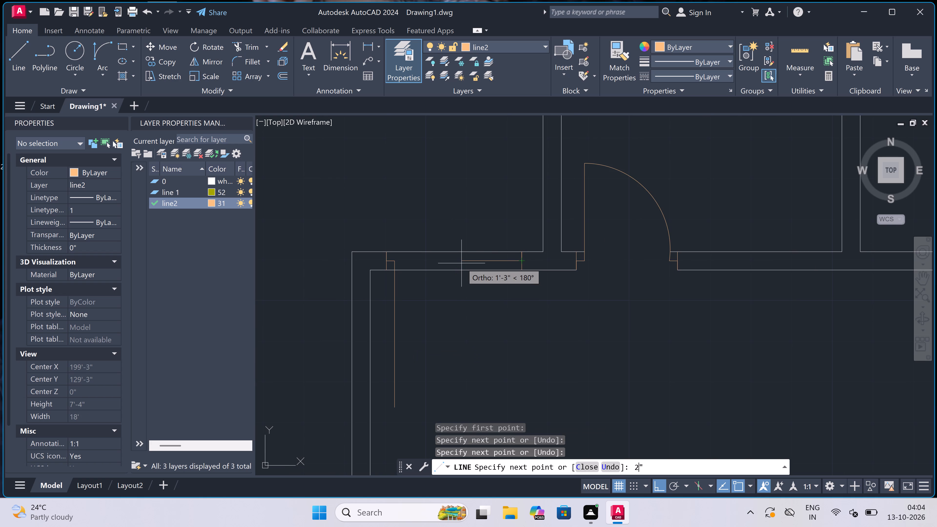
pyautogui.press('space')
pyautogui.press('Escape')
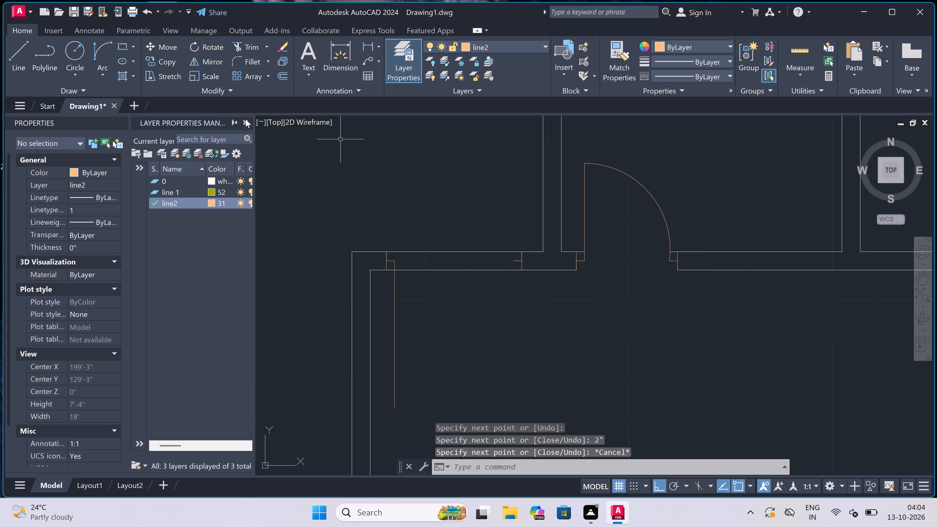
# Close the Layer Properties Manager.
pyautogui.click(246, 119)
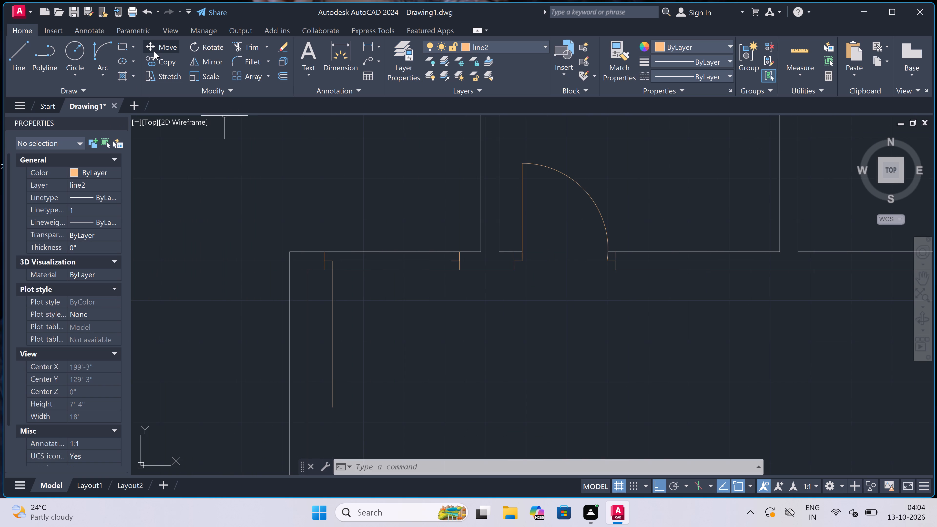
# Draw the door swing with a Start, End, Direction arc from the leaf's free end to the opposite jamb's stop.
pyautogui.moveTo(99, 47); pyautogui.dragTo(101, 52)
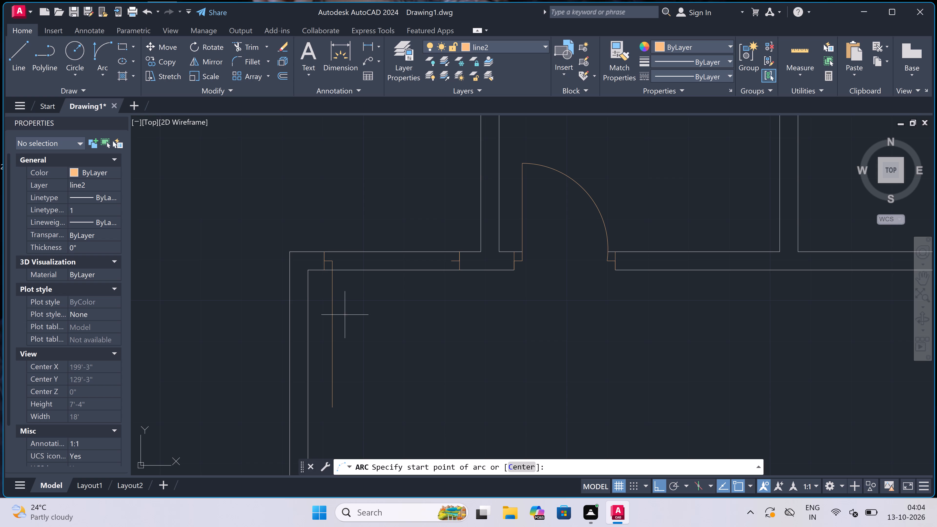
pyautogui.click(336, 405)
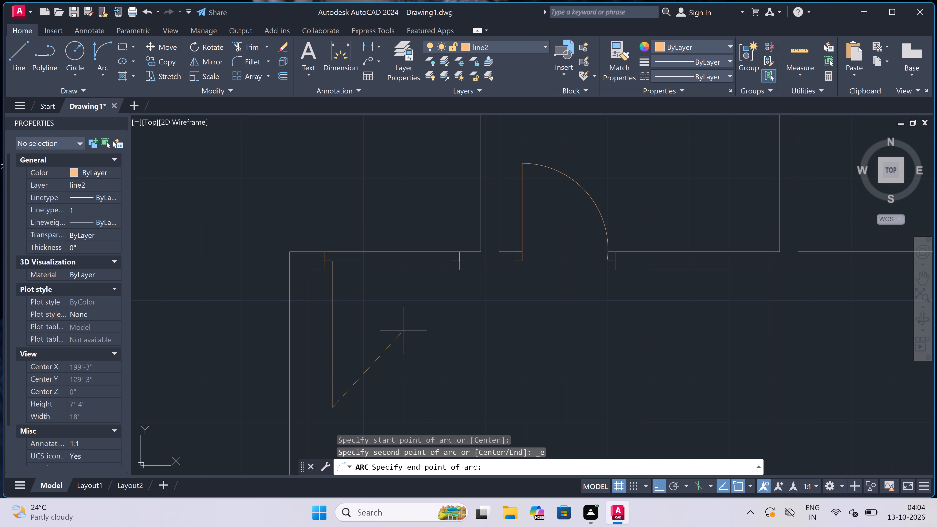
pyautogui.click(452, 260)
pyautogui.click(507, 371)
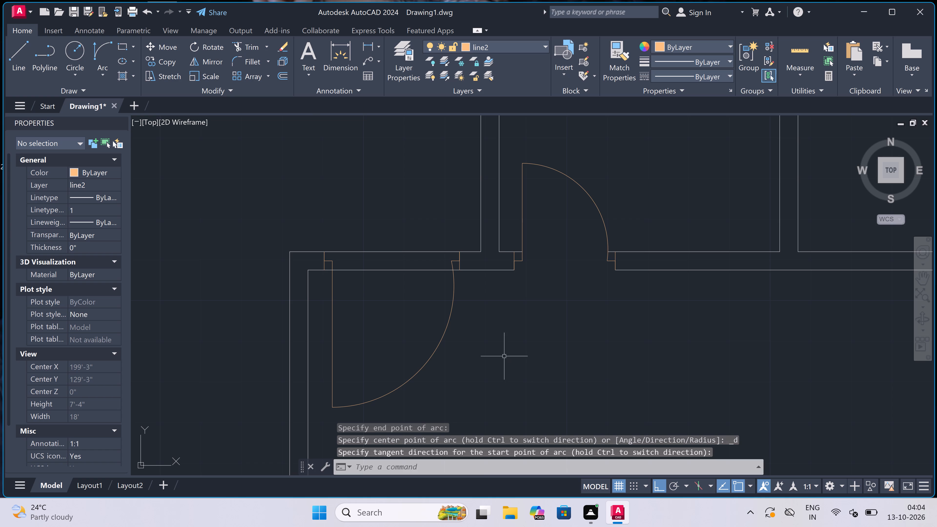
# Trim both wall lines between the new jambs to open the doorway.
pyautogui.press('t')
pyautogui.press('r')
pyautogui.press('space')
pyautogui.click(418, 231)
pyautogui.moveTo(418, 234); pyautogui.dragTo(418, 246)
pyautogui.click(409, 335)
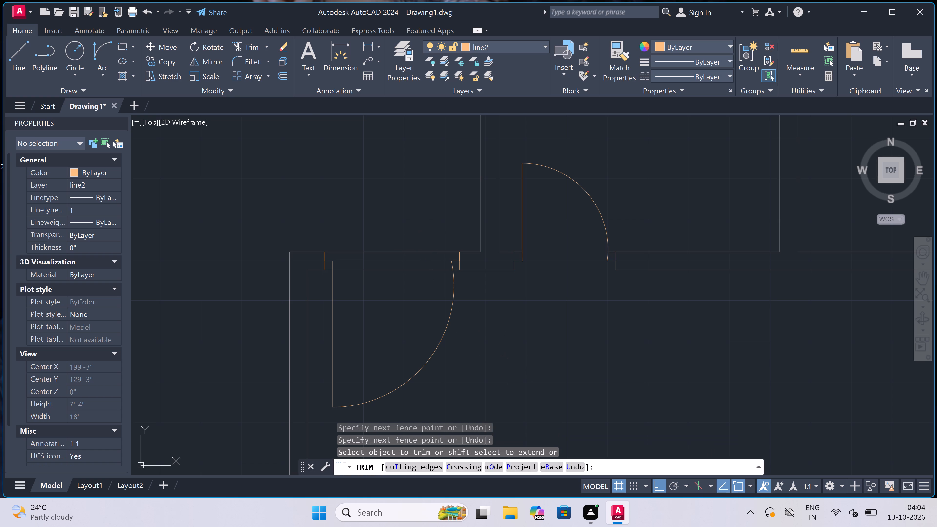
pyautogui.click(418, 241)
pyautogui.press('Escape')
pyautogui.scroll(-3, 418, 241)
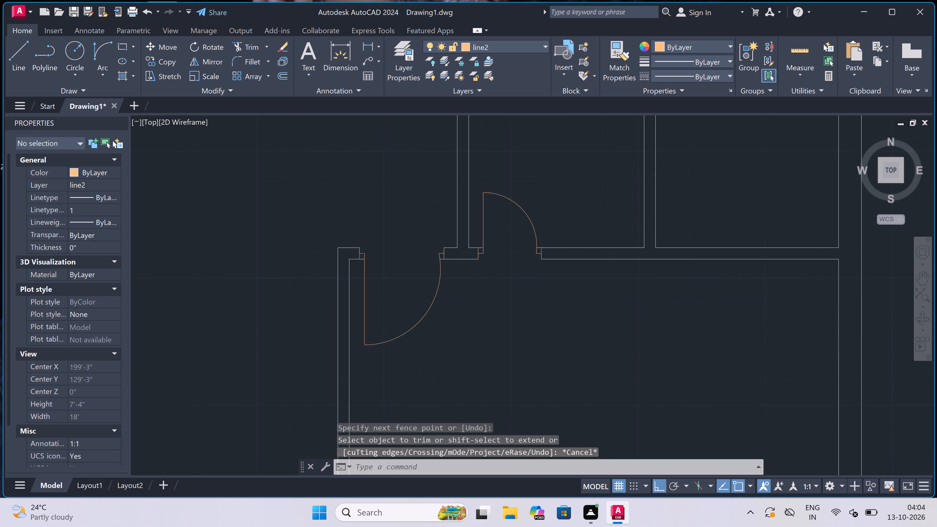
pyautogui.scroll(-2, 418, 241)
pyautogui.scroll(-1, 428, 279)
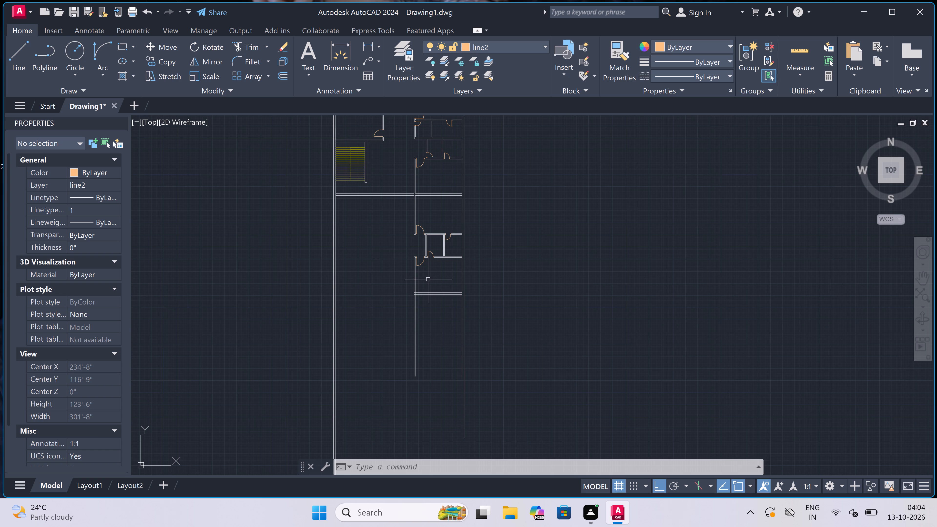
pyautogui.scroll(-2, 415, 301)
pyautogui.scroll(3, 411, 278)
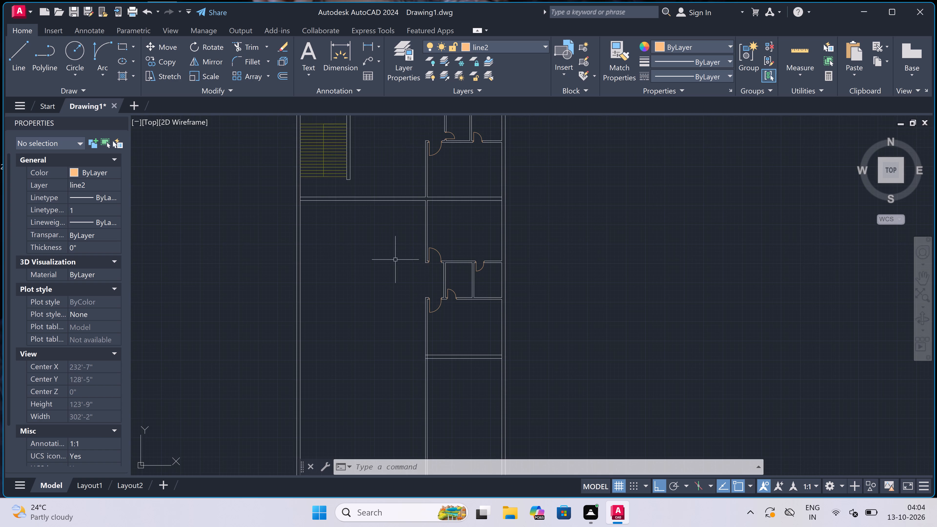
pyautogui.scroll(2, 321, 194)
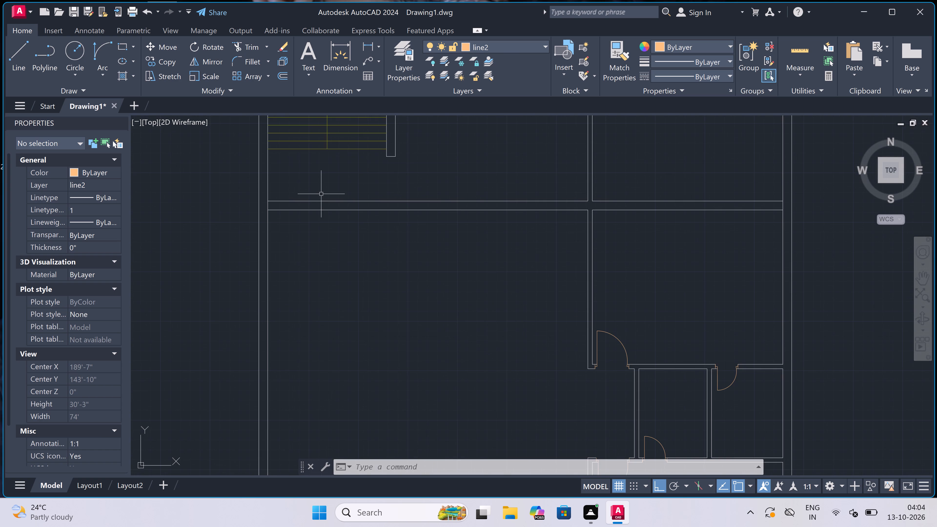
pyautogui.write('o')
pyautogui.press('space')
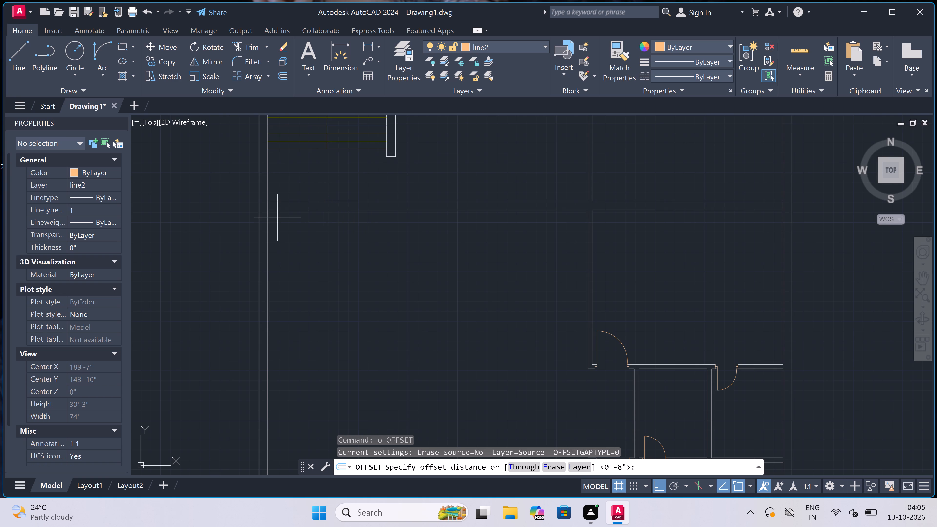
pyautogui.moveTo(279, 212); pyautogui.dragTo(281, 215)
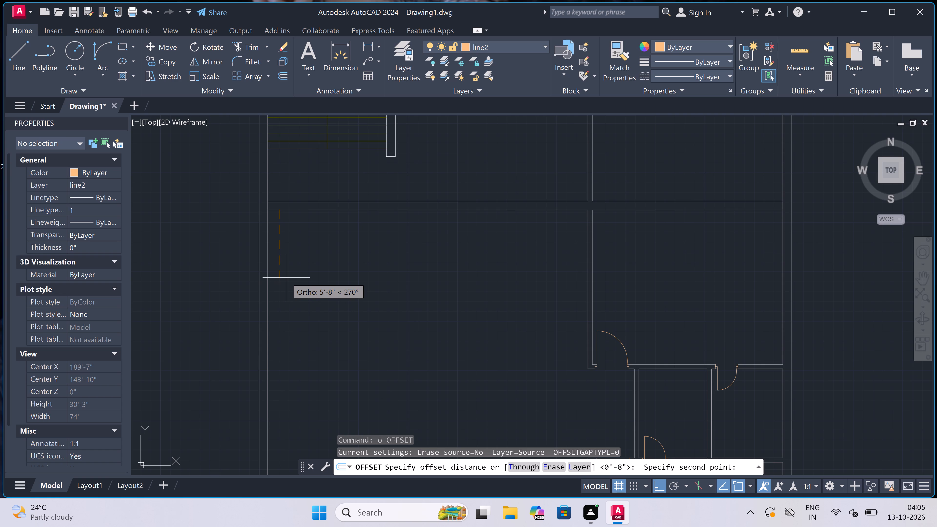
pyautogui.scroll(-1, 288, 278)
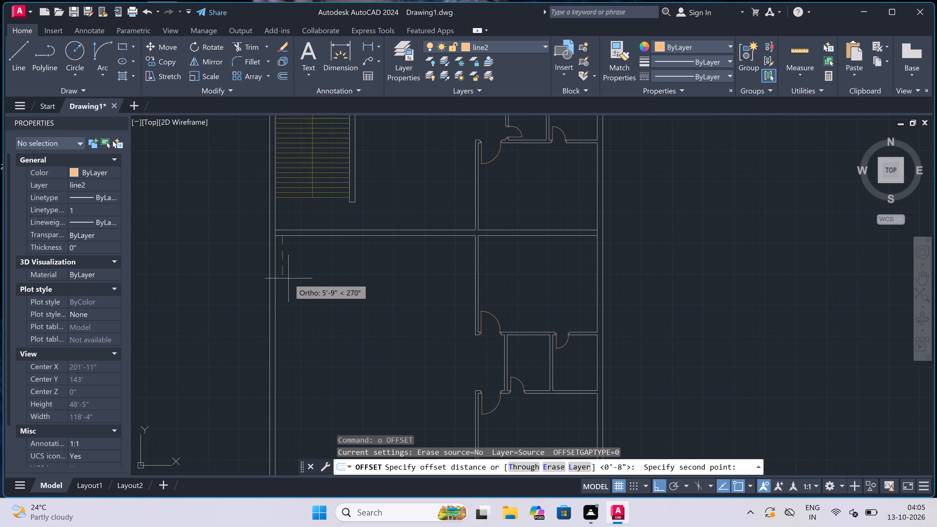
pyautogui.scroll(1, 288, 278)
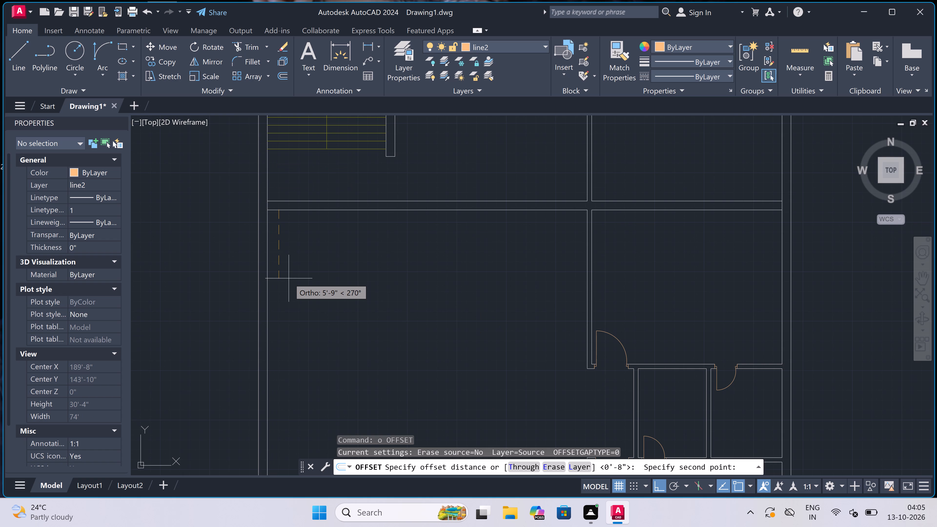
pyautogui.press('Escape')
# Trim off the two partition wall lines that run south past the lower room's bottom wall.
pyautogui.scroll(-5, 321, 226)
pyautogui.scroll(1, 336, 296)
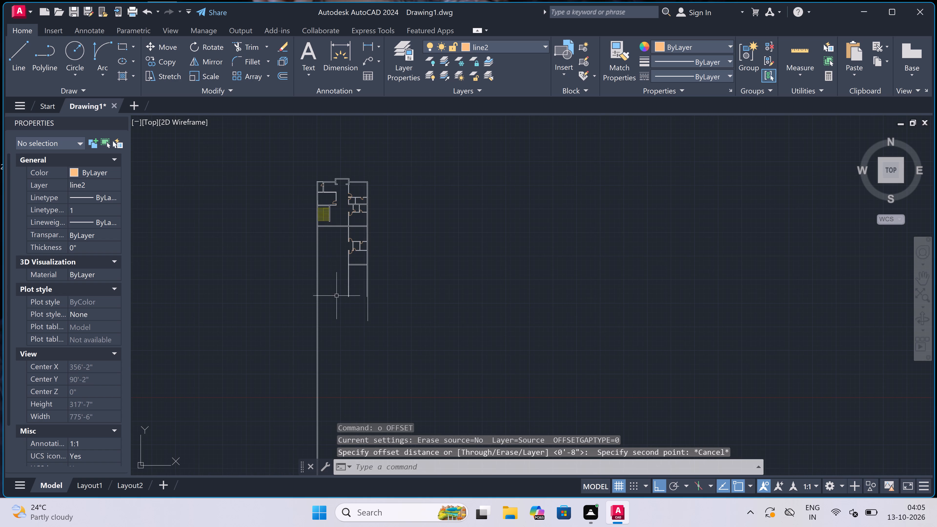
pyautogui.scroll(2, 355, 259)
pyautogui.scroll(2, 367, 228)
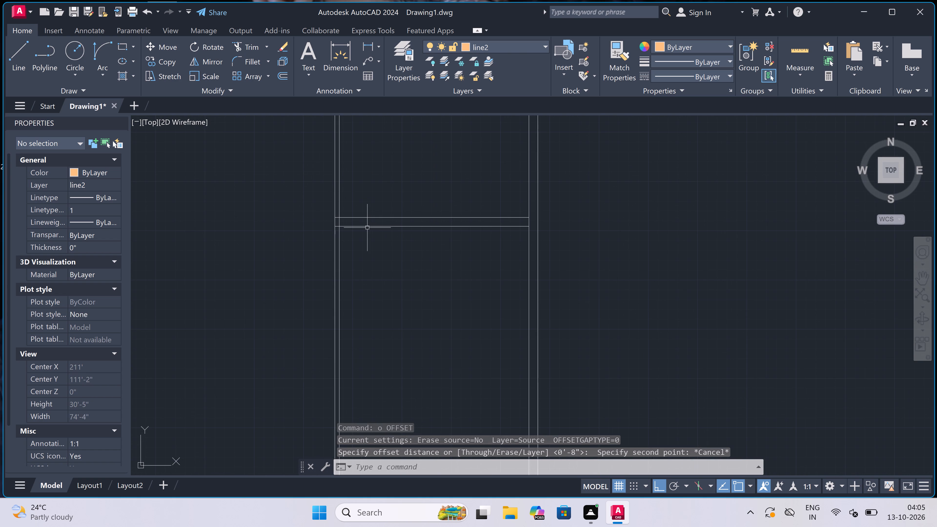
pyautogui.press('t')
pyautogui.press('r')
pyautogui.press('space')
pyautogui.click(366, 257)
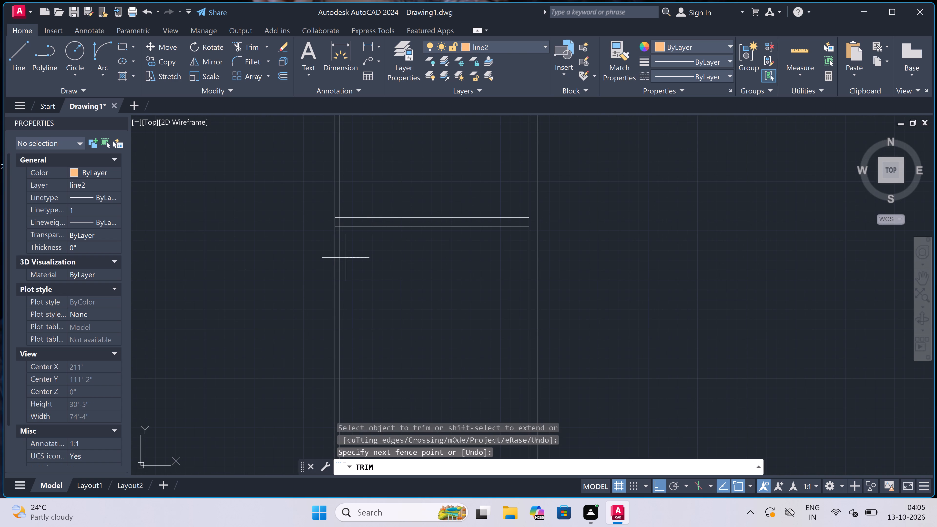
pyautogui.click(269, 270)
# Trim the overlapping inner wall stubs at the lower room's southwest corner.
pyautogui.scroll(3, 326, 232)
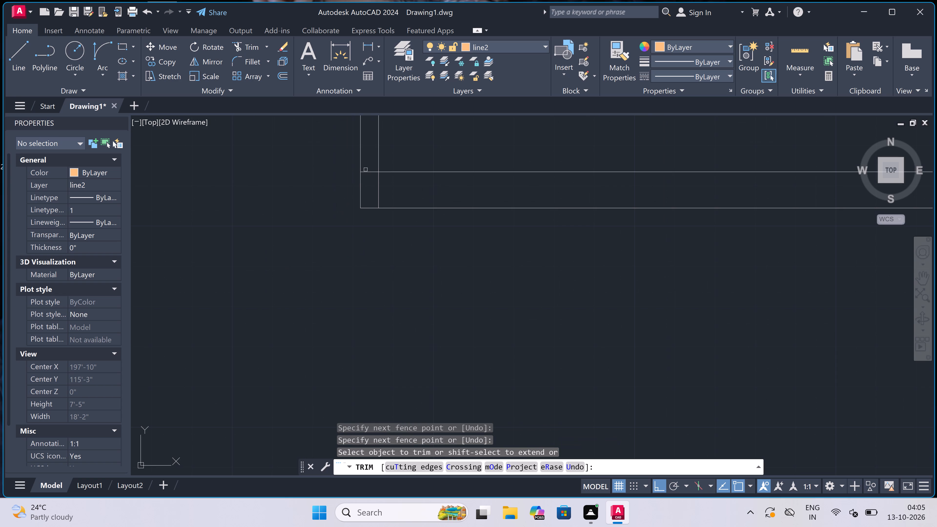
pyautogui.click(367, 167)
pyautogui.click(370, 189)
pyautogui.moveTo(370, 190); pyautogui.dragTo(374, 189)
pyautogui.click(395, 192)
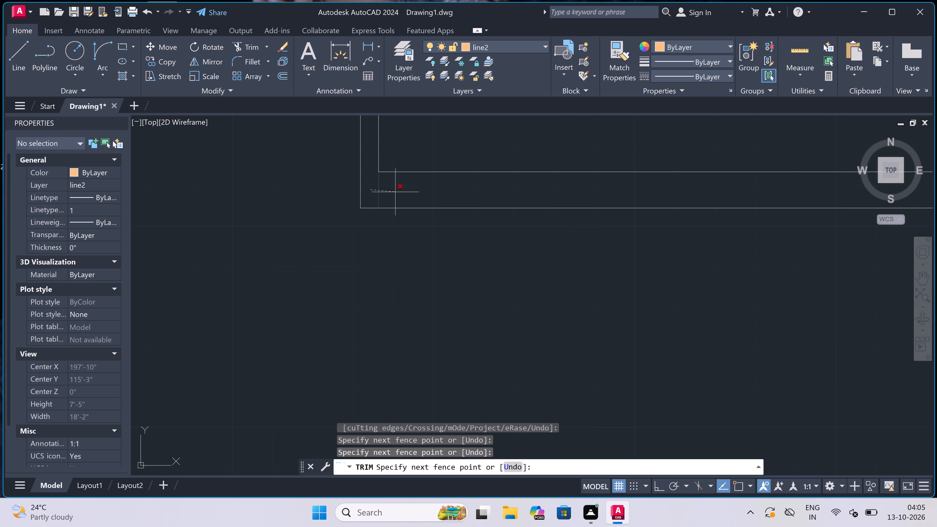
pyautogui.scroll(-7, 313, 242)
pyautogui.scroll(1, 293, 216)
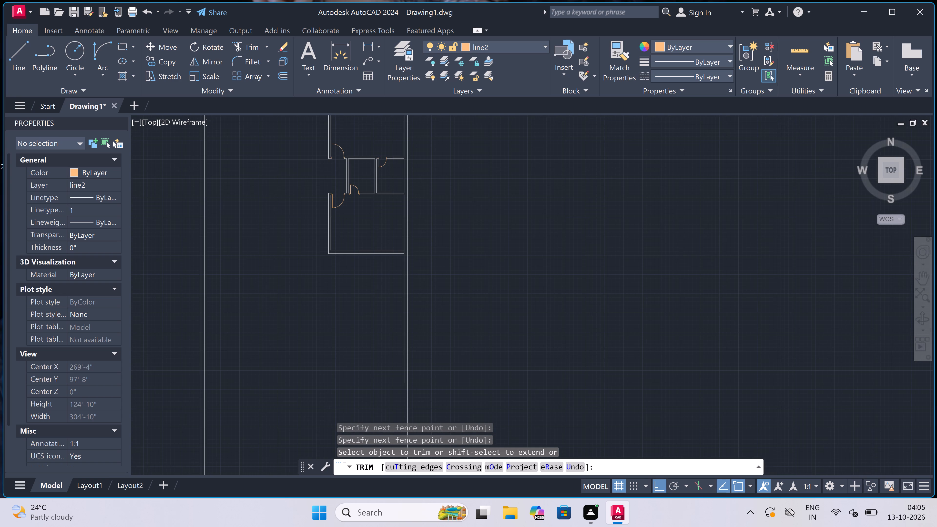
pyautogui.press('Escape')
# Extend both lines of the lower room's bottom wall west to the building's outer west wall.
pyautogui.scroll(2, 313, 237)
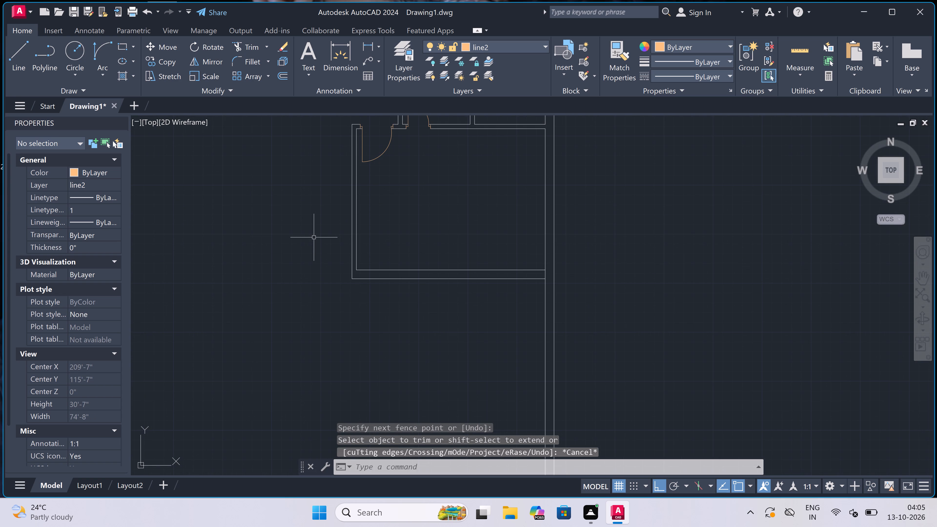
pyautogui.press('e')
pyautogui.press('x')
pyautogui.press('space')
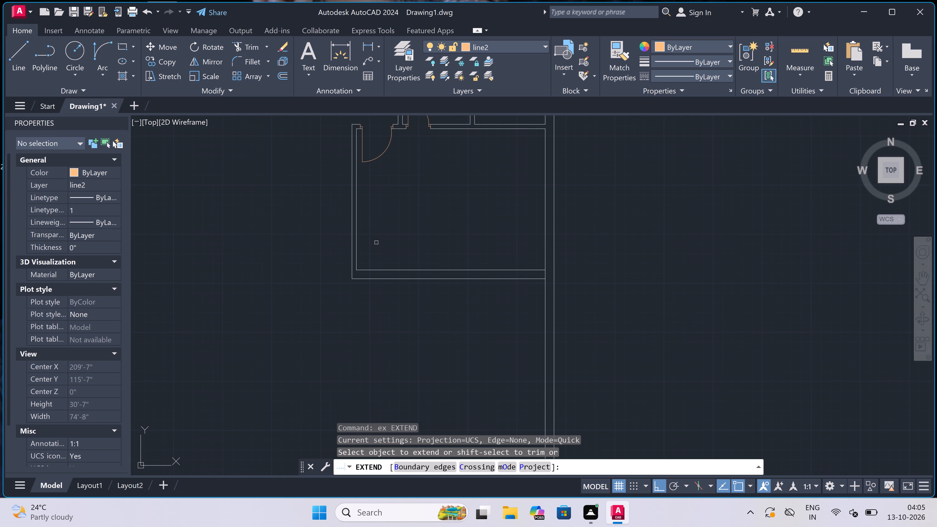
pyautogui.click(378, 242)
pyautogui.scroll(-3, 391, 359)
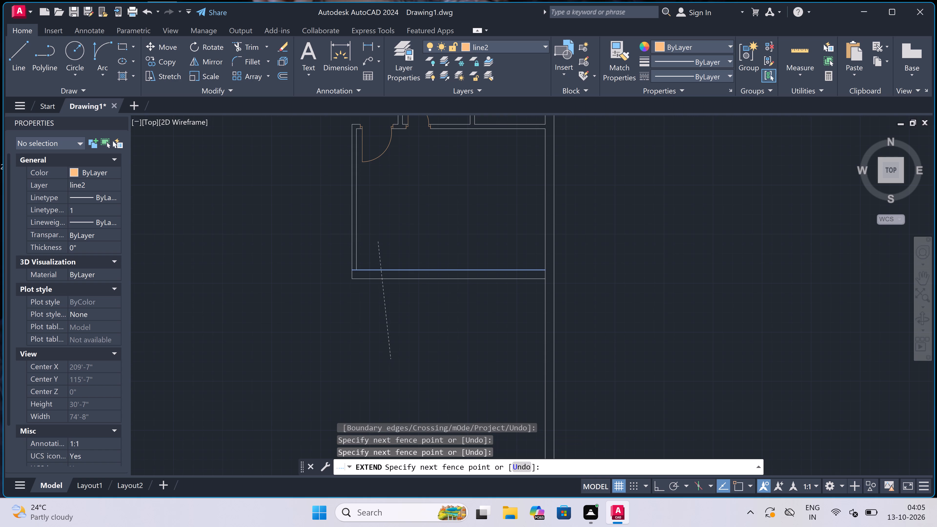
pyautogui.click(392, 359)
pyautogui.click(401, 317)
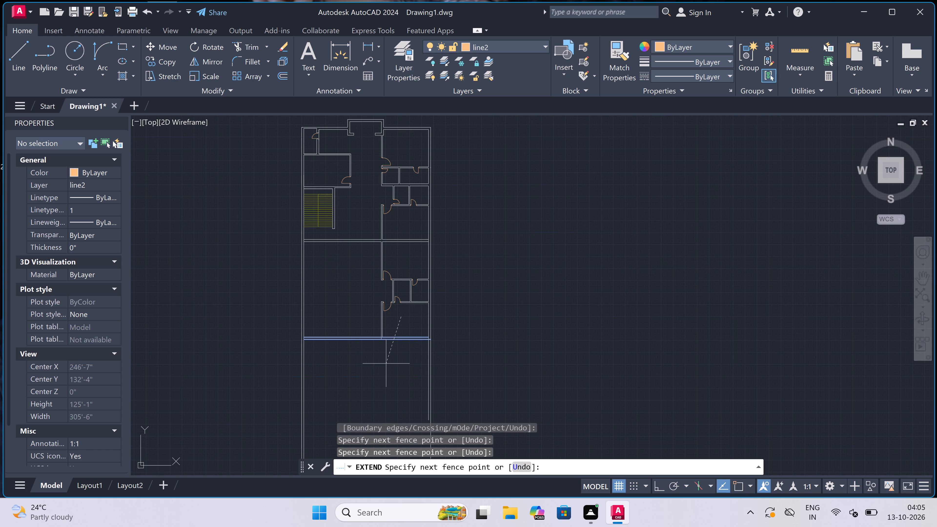
pyautogui.doubleClick(385, 370)
pyautogui.click(339, 323)
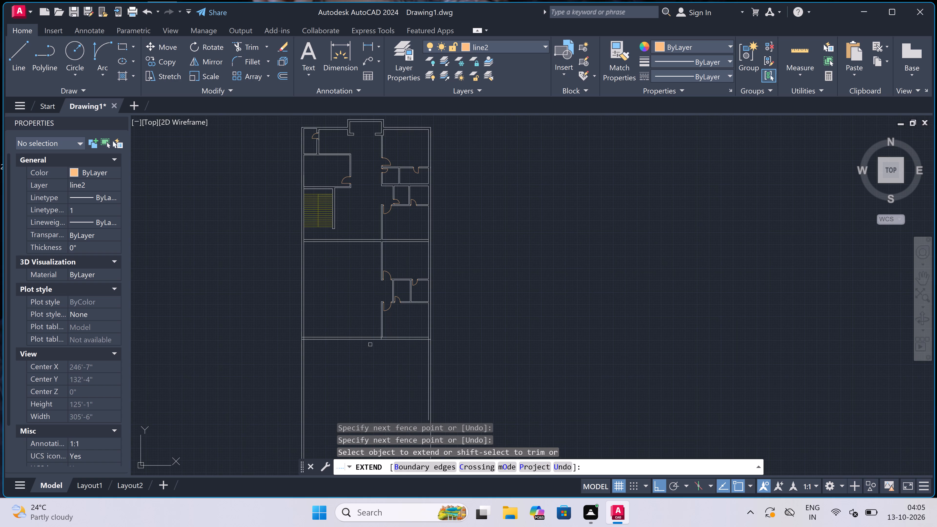
pyautogui.press('Escape')
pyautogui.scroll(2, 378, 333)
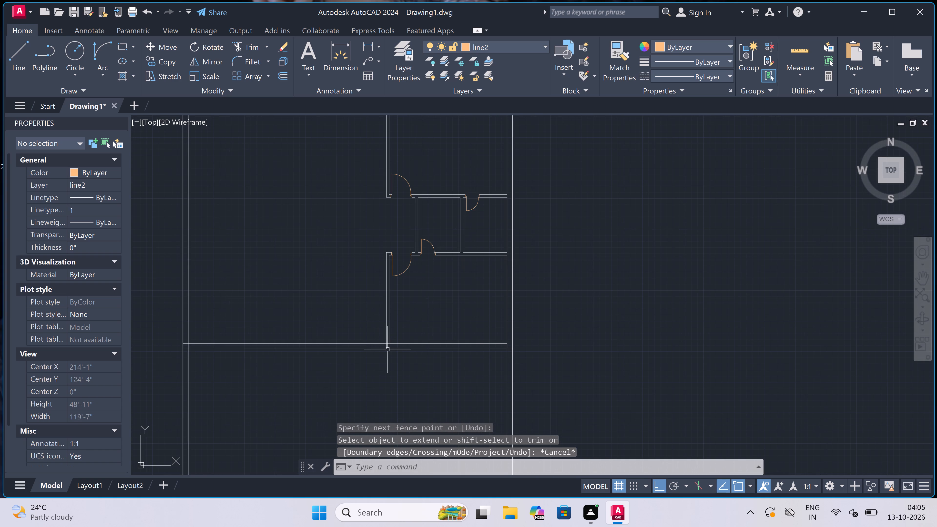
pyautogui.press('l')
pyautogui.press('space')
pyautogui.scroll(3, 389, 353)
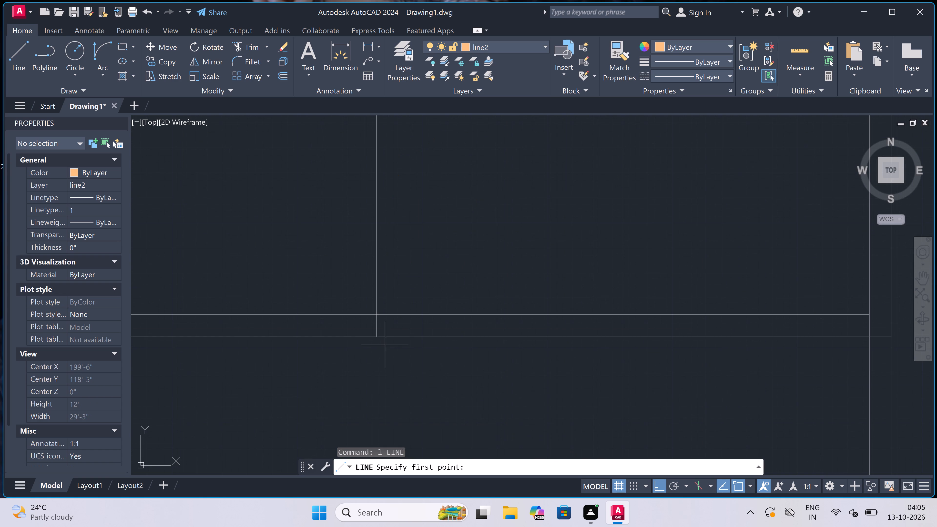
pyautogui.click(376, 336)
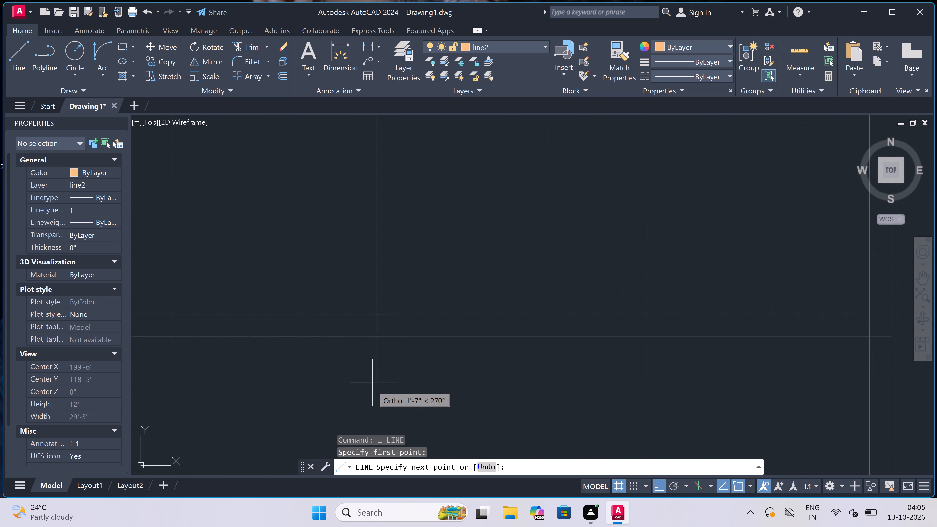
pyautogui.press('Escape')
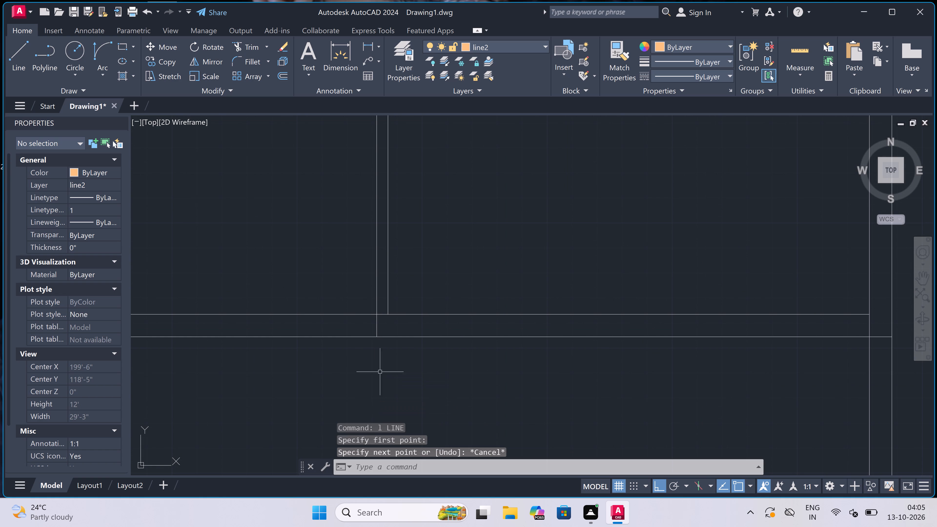
# On layer 0, draw connected lines from the partition's foot on the bottom wall: about 3'-6" south, 10' west, and north to the wall's inner line.
pyautogui.click(527, 43)
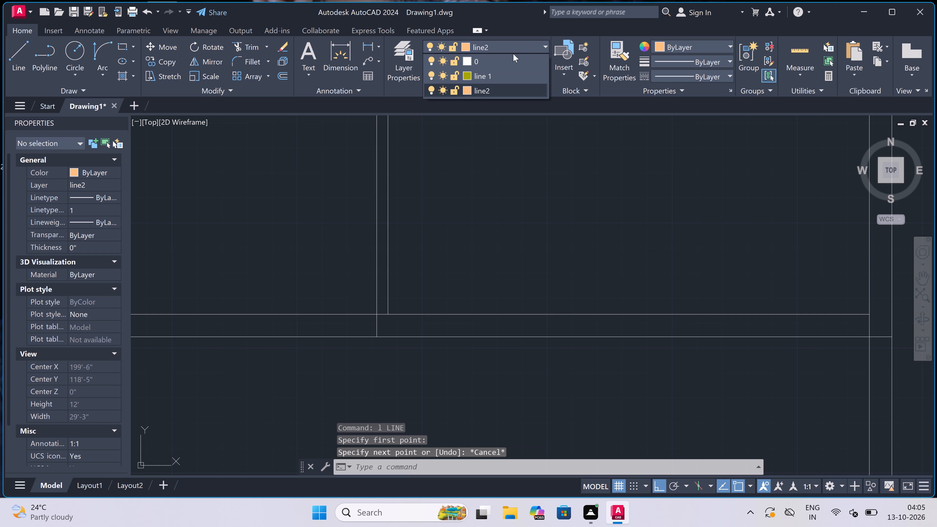
pyautogui.click(507, 61)
pyautogui.press('space')
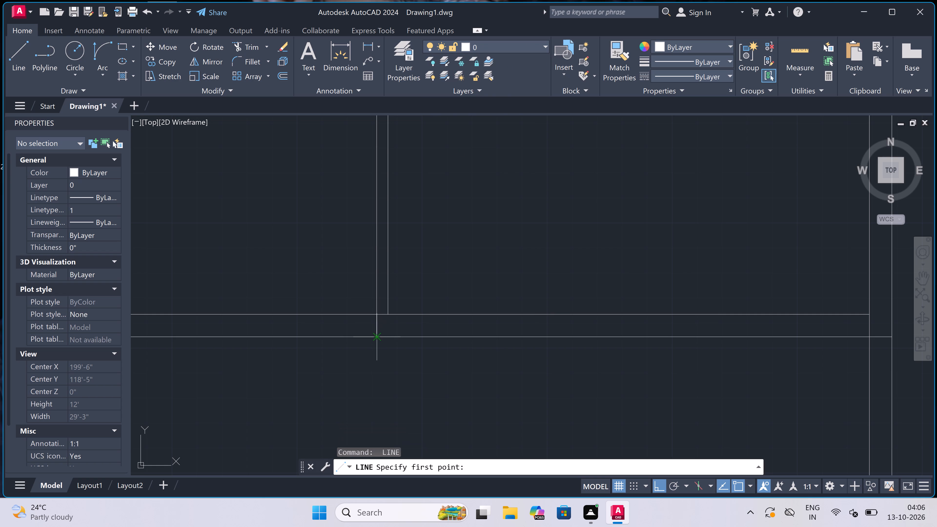
pyautogui.moveTo(378, 338); pyautogui.dragTo(379, 346)
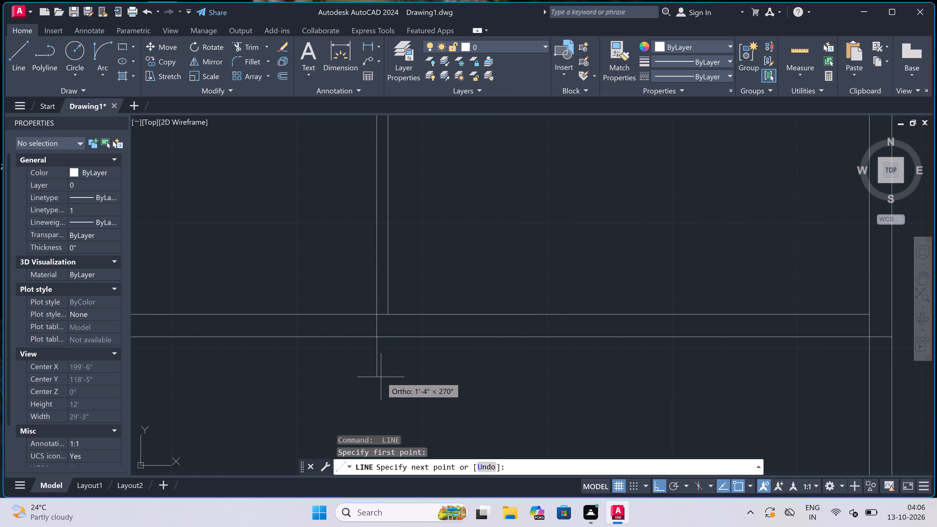
pyautogui.scroll(-2, 381, 376)
pyautogui.scroll(1, 381, 395)
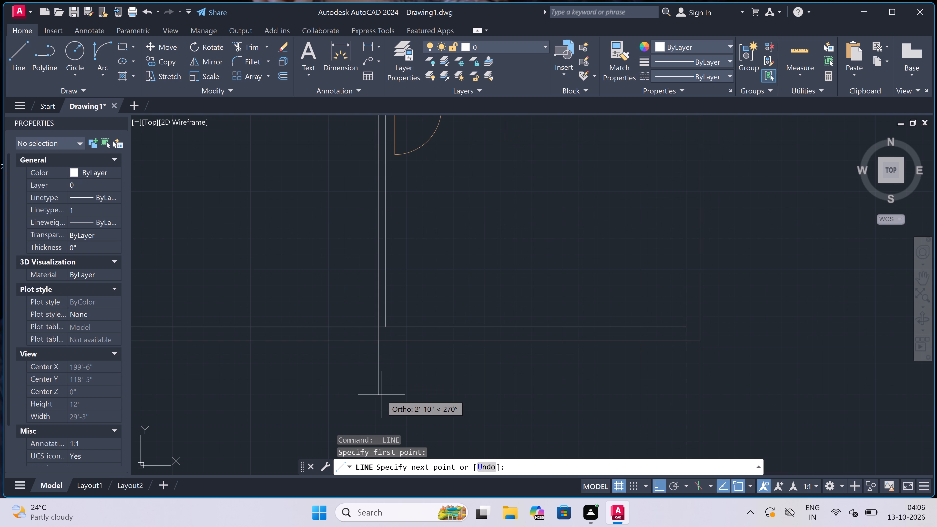
pyautogui.click(380, 412)
pyautogui.scroll(-4, 224, 390)
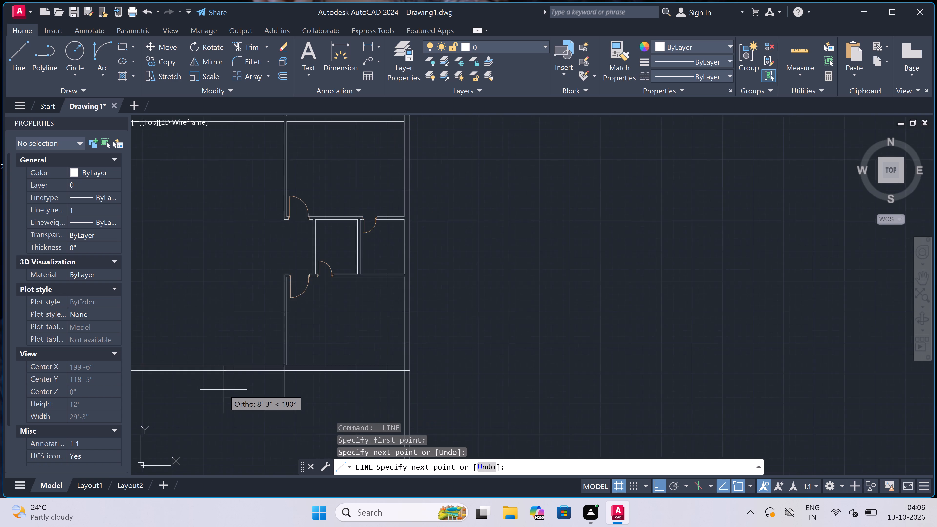
pyautogui.scroll(2, 195, 405)
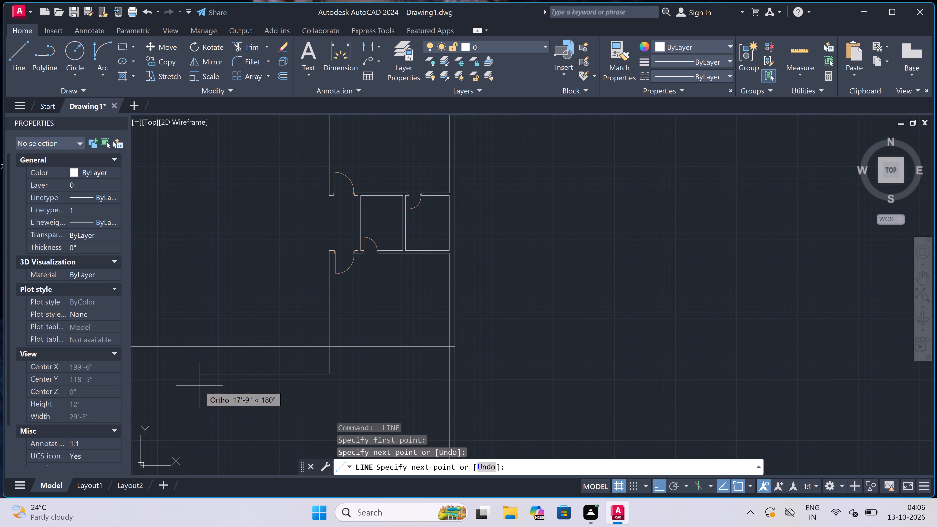
pyautogui.press('1')
pyautogui.write("0'")
pyautogui.press('space')
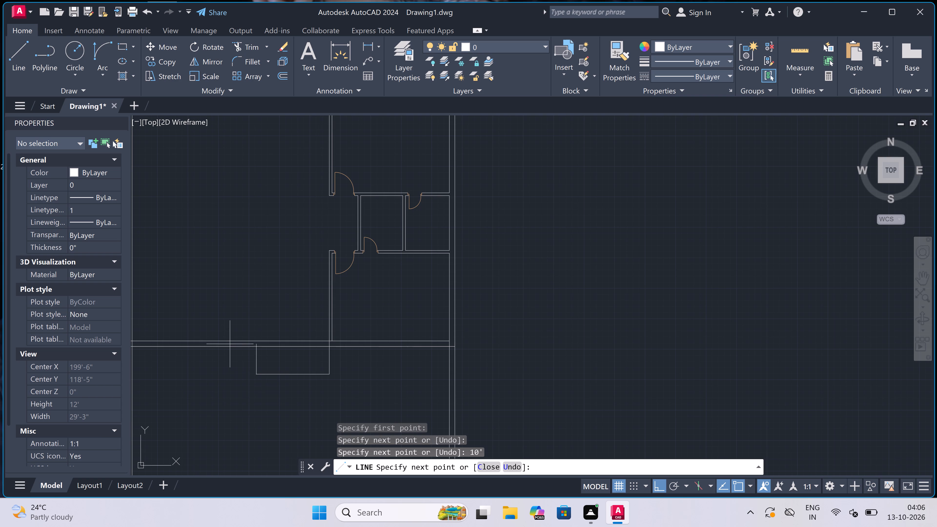
pyautogui.scroll(-1, 275, 340)
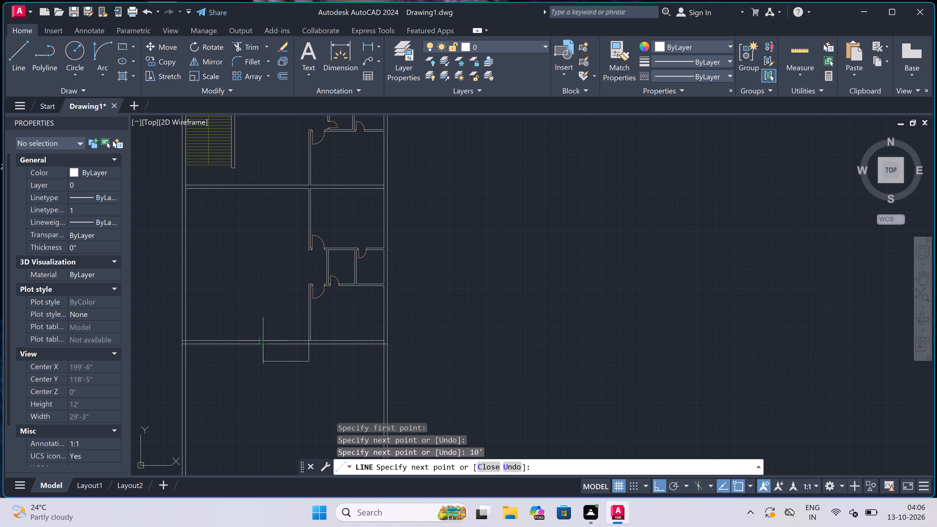
pyautogui.scroll(2, 262, 344)
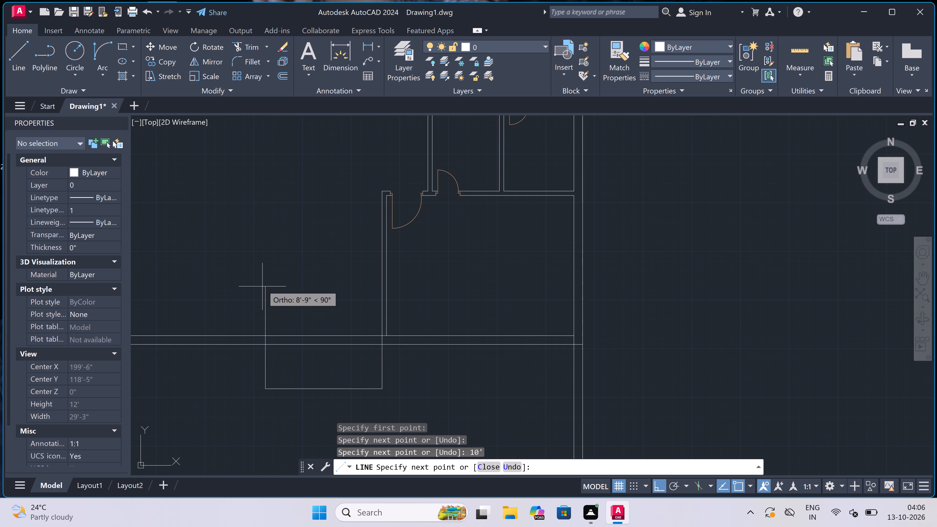
pyautogui.doubleClick(265, 336)
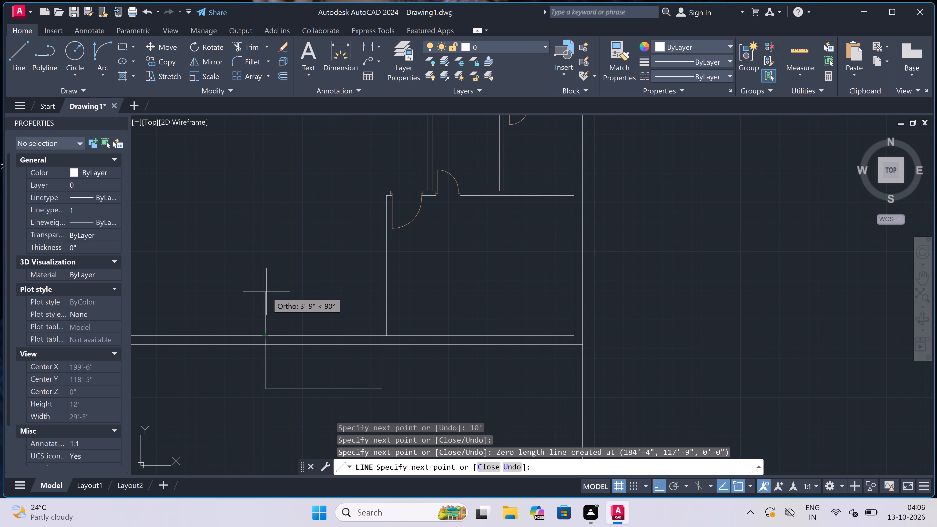
# Continue the line into a wall stub 6'5" long and 9" thick running north, closing back down on the bottom wall's inner line.
pyautogui.write("6'5")
pyautogui.write('"')
pyautogui.press('space')
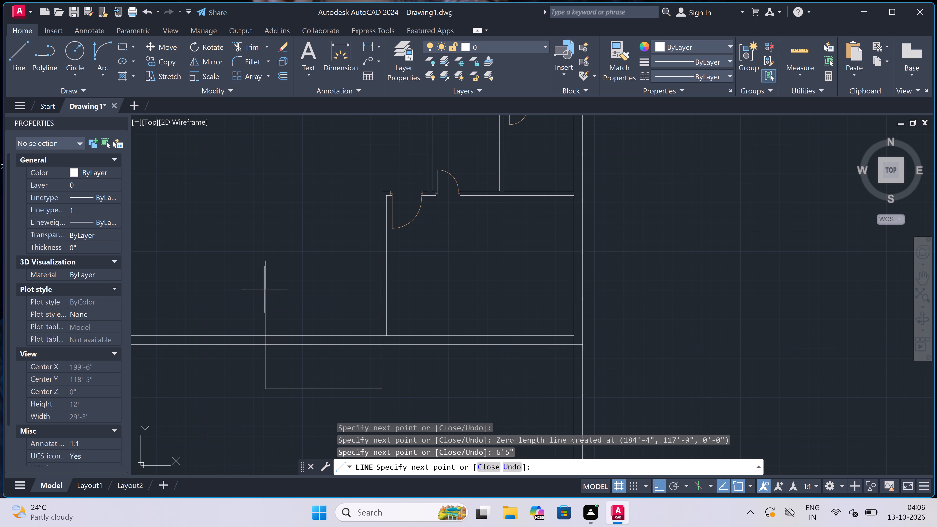
pyautogui.press('9')
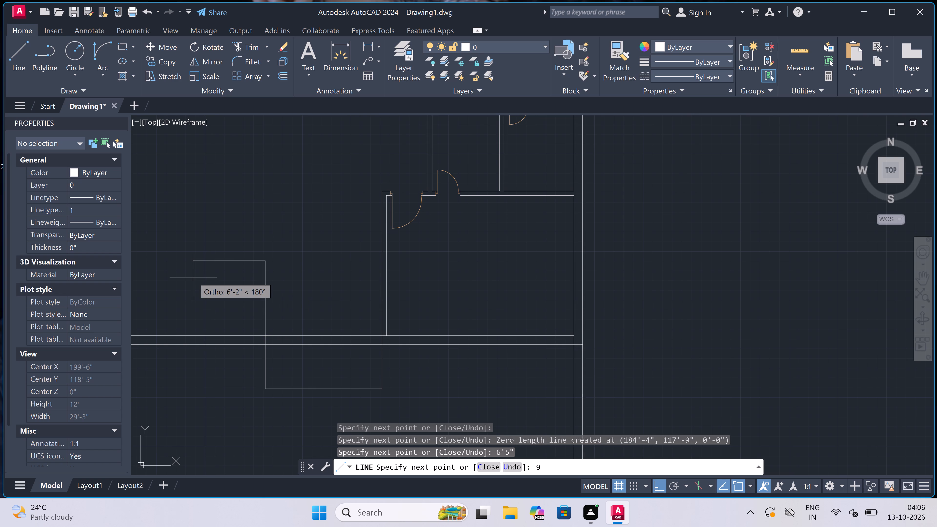
pyautogui.write('"')
pyautogui.press('space')
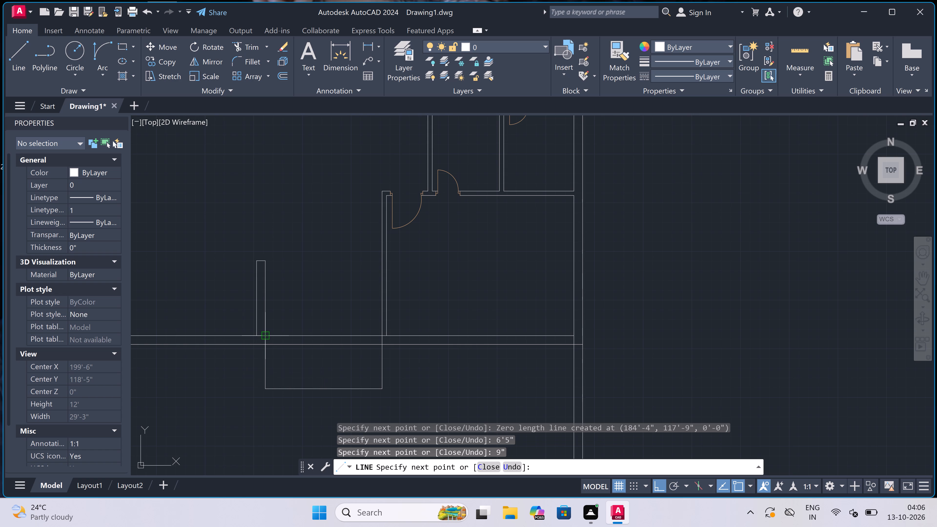
pyautogui.click(256, 332)
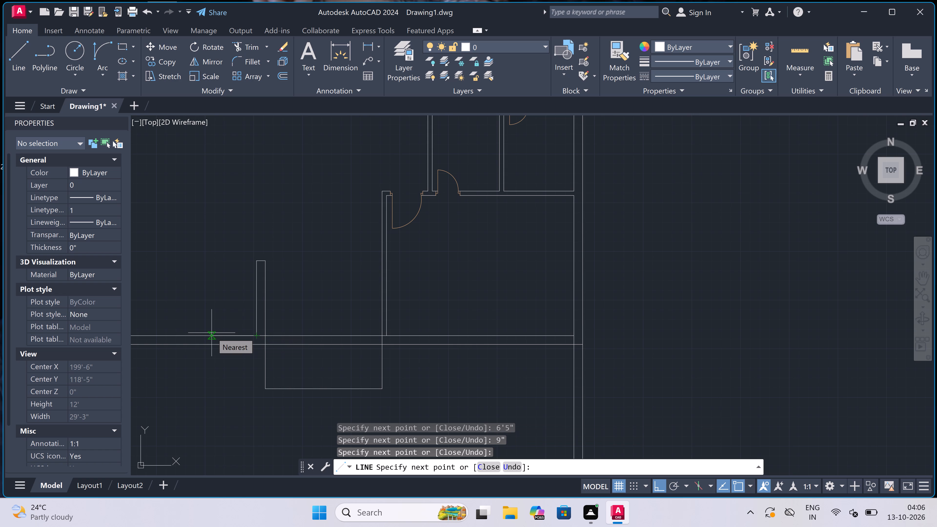
# Continue 5'8" west along the wall and draw a second stub 6'5" long and 4.5" thick, closing back down on the wall's inner line.
pyautogui.write("5'9")
pyautogui.press('BackSpace')
pyautogui.press('8')
pyautogui.write('"')
pyautogui.press('space')
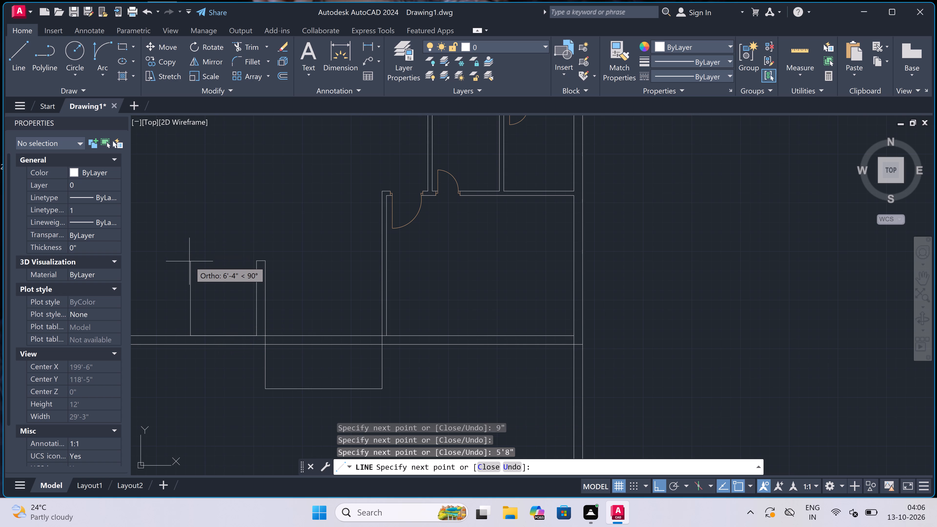
pyautogui.write("6'5")
pyautogui.write('"')
pyautogui.press('space')
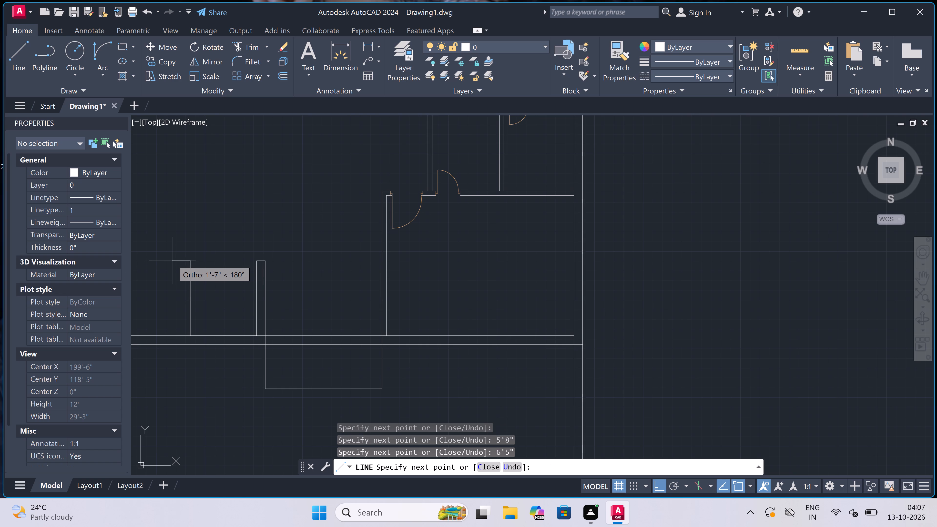
pyautogui.press('4')
pyautogui.write('.5')
pyautogui.write('"')
pyautogui.press('space')
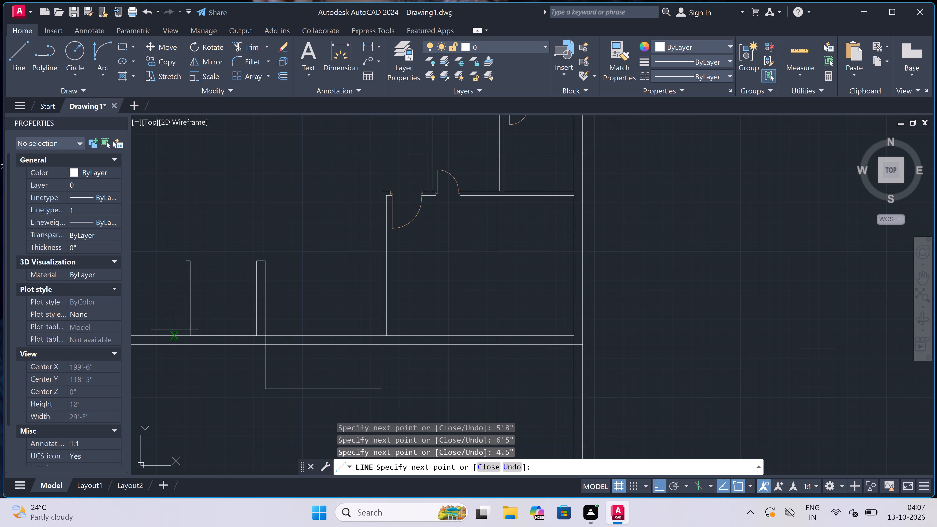
pyautogui.scroll(2, 174, 330)
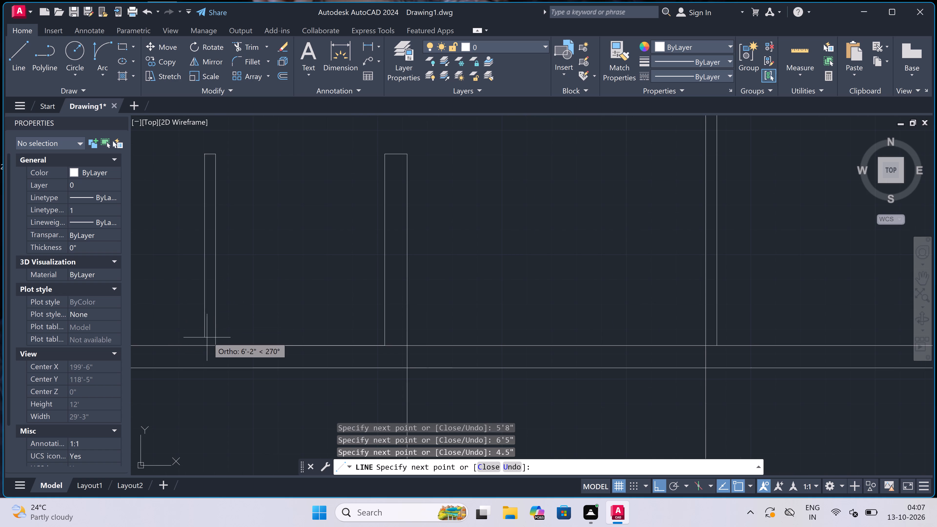
pyautogui.click(203, 345)
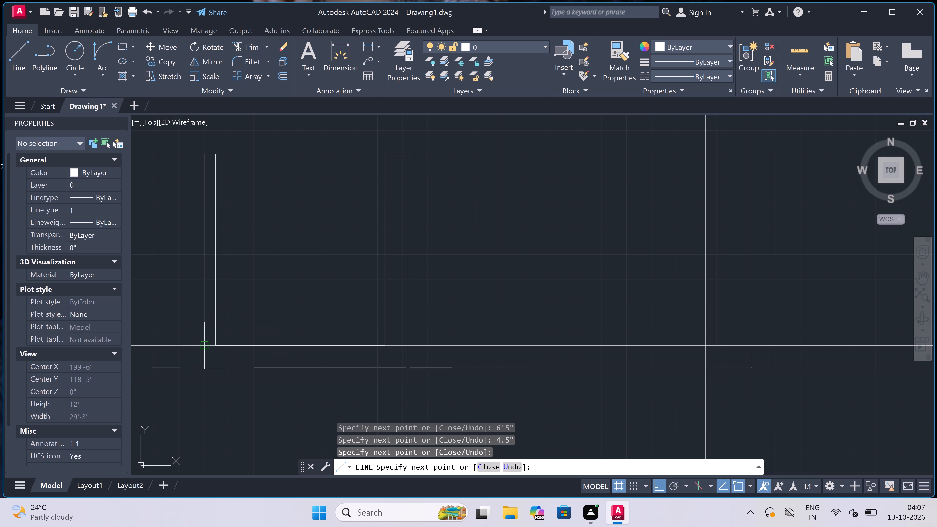
# Continue the line 9" west along the wall, about 3' north, and east to the thin stub, forming a step at its foot.
pyautogui.write('9"')
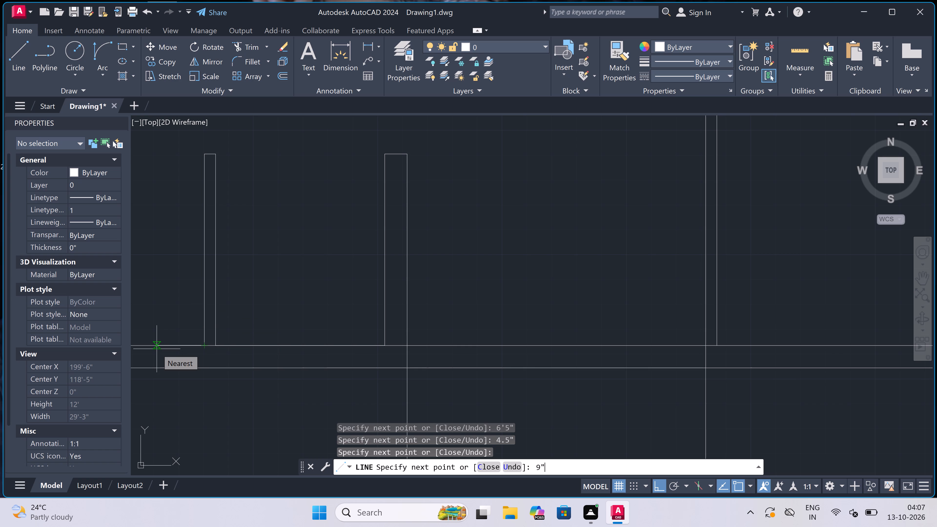
pyautogui.press('space')
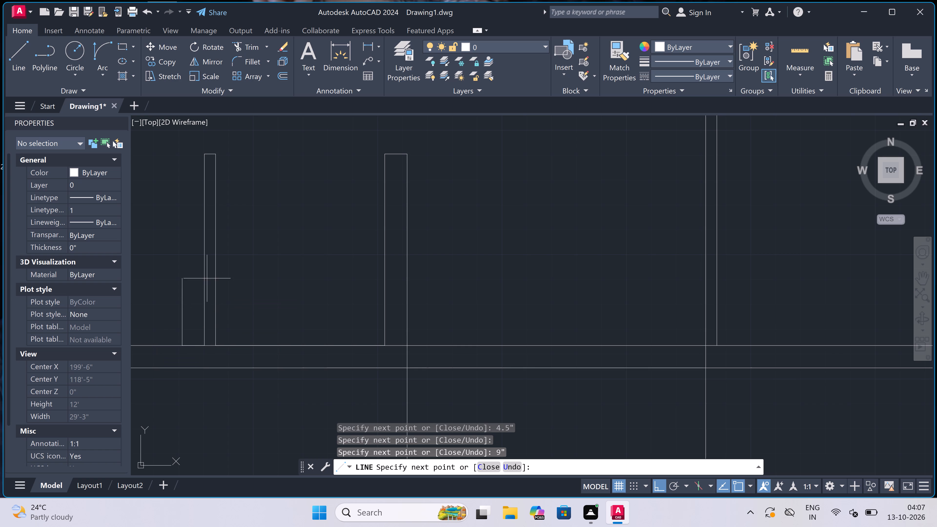
pyautogui.click(187, 258)
pyautogui.click(204, 256)
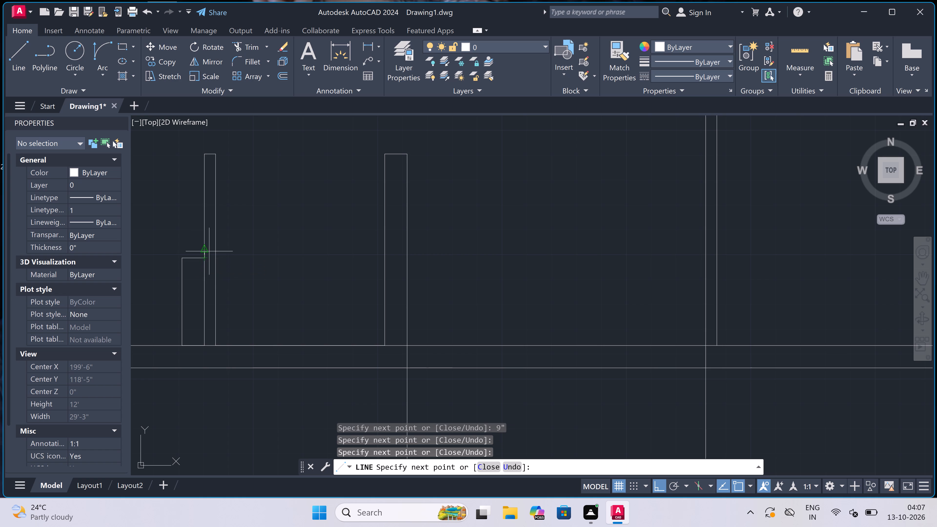
pyautogui.press('Escape')
# Trim the thin stub's line inside the new step and the bottom wall's inner line across the feet of both stubs.
pyautogui.write('tr')
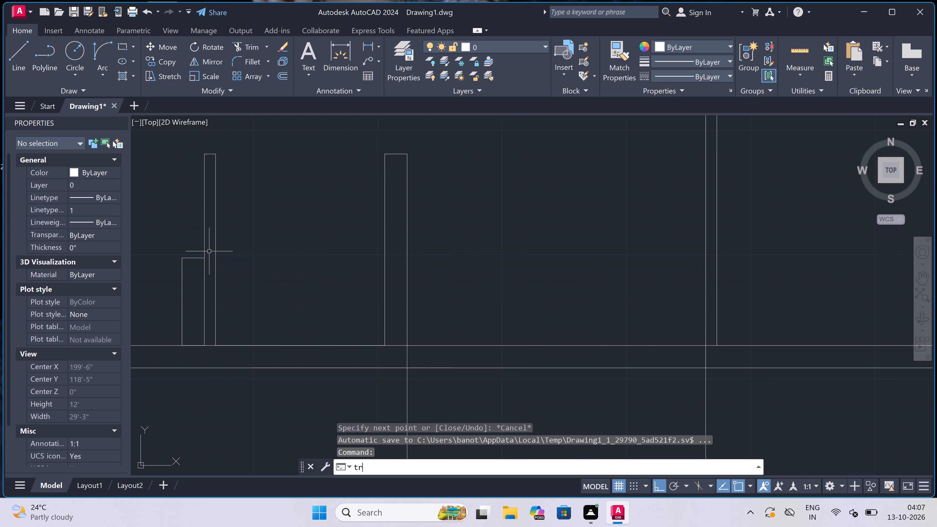
pyautogui.press('space')
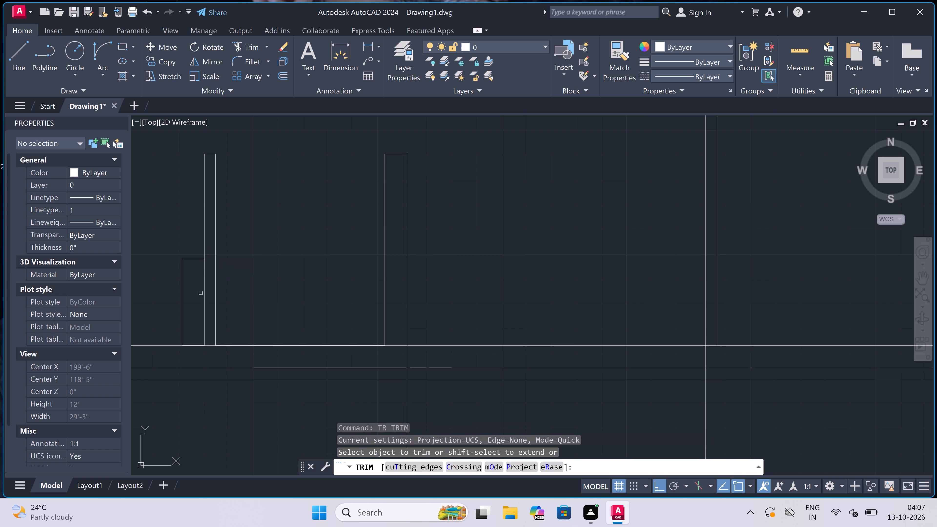
pyautogui.click(201, 293)
pyautogui.click(215, 283)
pyautogui.click(191, 326)
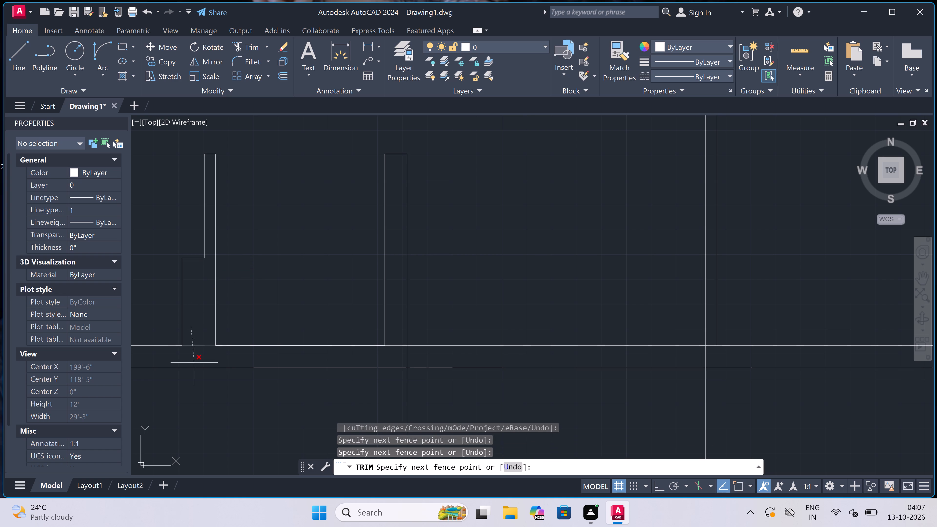
pyautogui.click(201, 350)
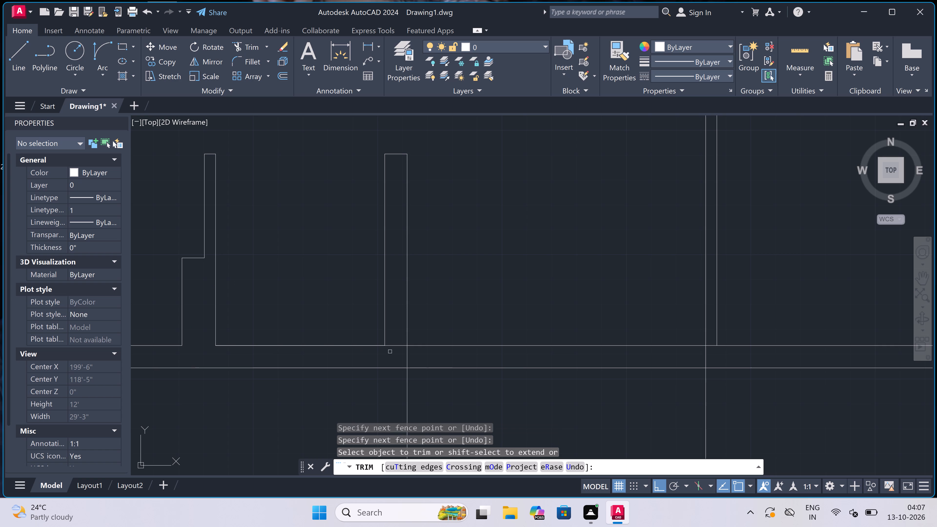
pyautogui.click(391, 351)
pyautogui.click(393, 334)
pyautogui.press('Escape')
# Draw lines from the 9" stub's northwest corner: 4.5" east, about 3' south, and east to the stub's east side.
pyautogui.write('l')
pyautogui.press('space')
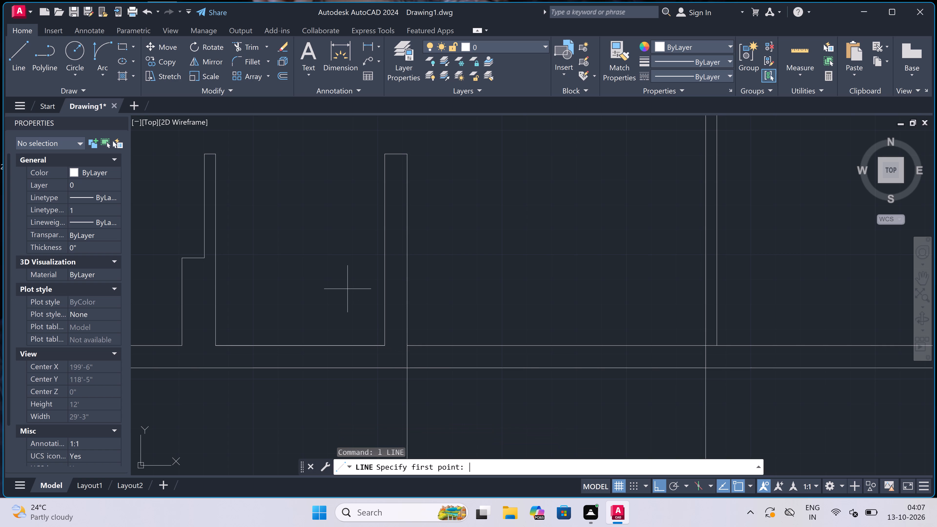
pyautogui.scroll(2, 396, 137)
pyautogui.click(367, 179)
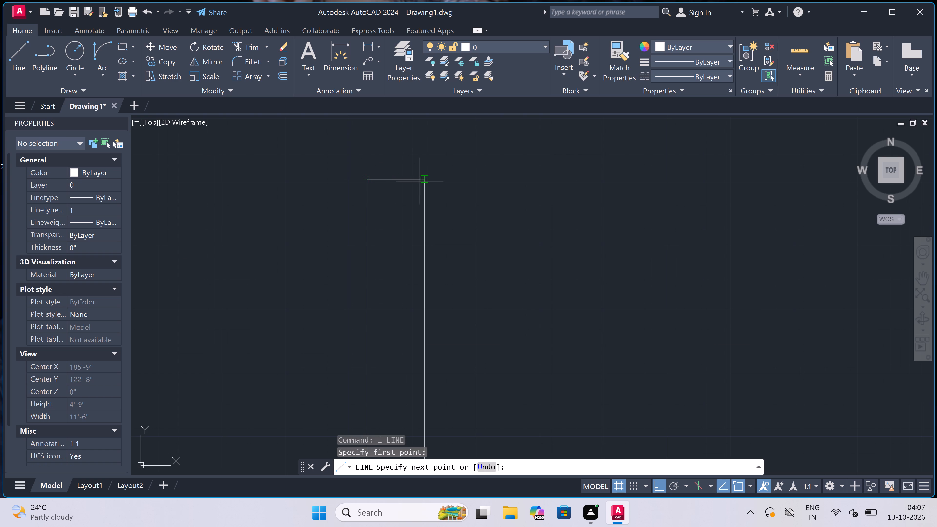
pyautogui.write('4.5')
pyautogui.write('"')
pyautogui.press('space')
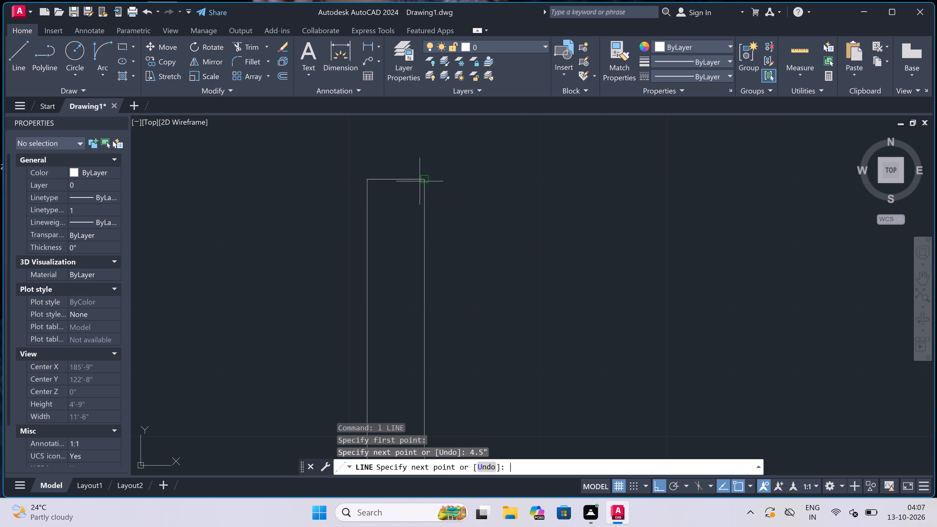
pyautogui.scroll(-4, 397, 291)
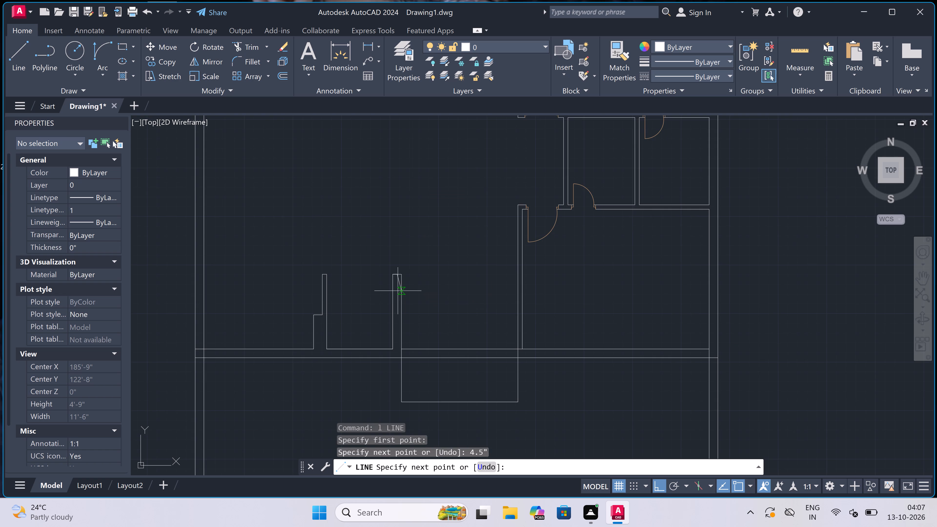
pyautogui.scroll(2, 397, 303)
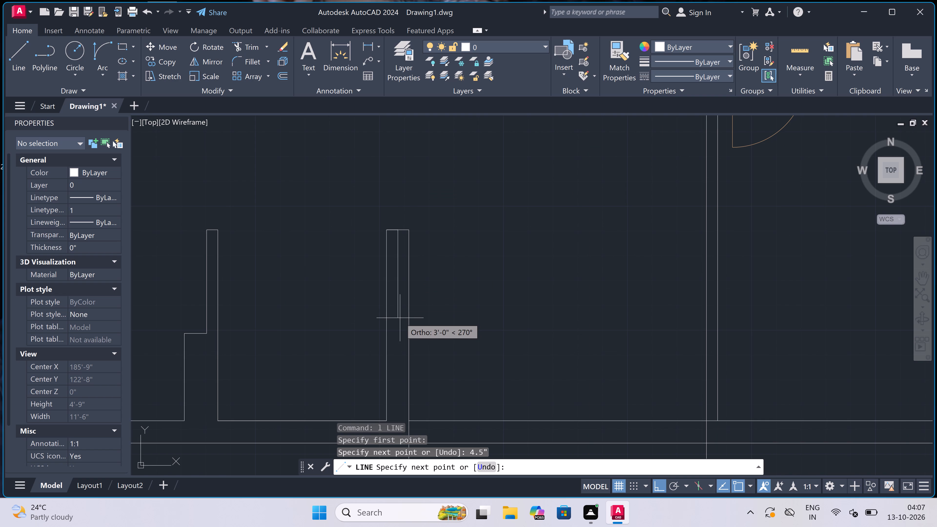
pyautogui.click(399, 317)
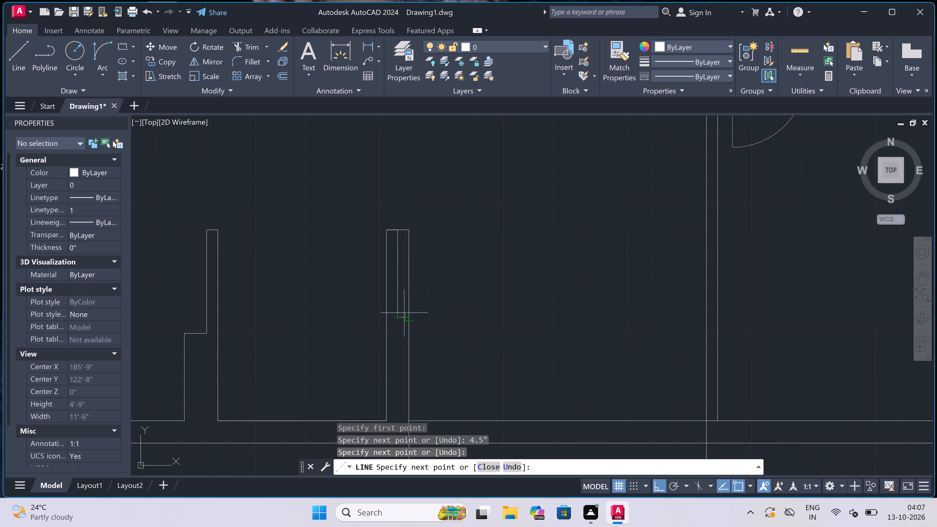
pyautogui.click(405, 316)
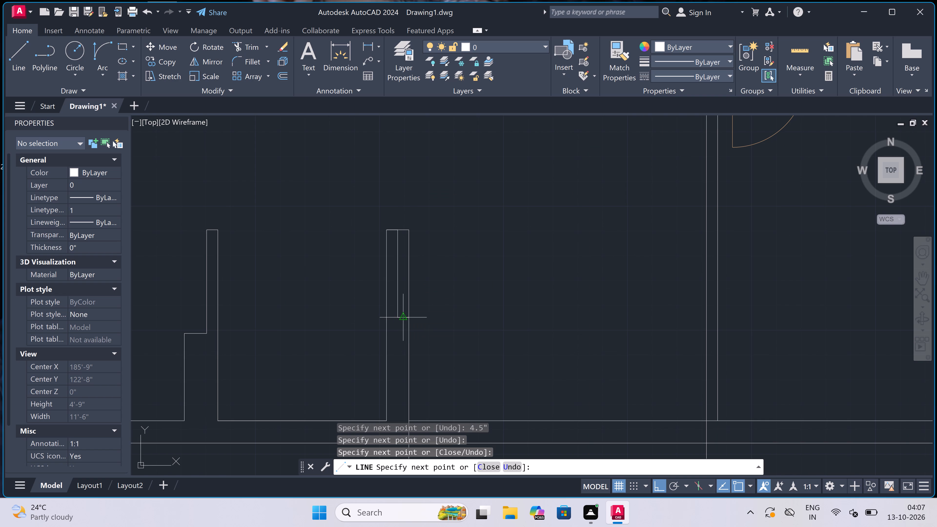
pyautogui.press('Escape')
# Trim the 9" stub's east side and top edge beyond the new line, leaving its upper part 4.5" thick.
pyautogui.write('tr')
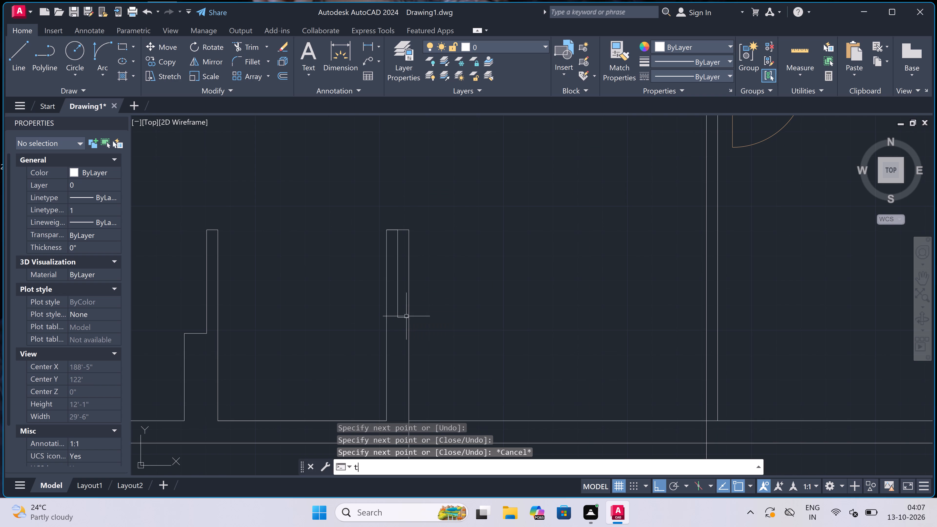
pyautogui.press('space')
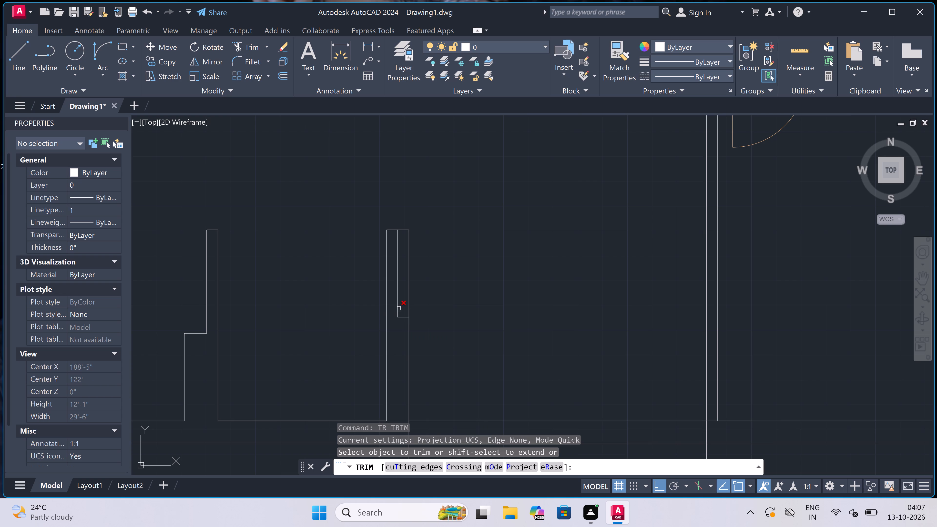
pyautogui.click(409, 286)
pyautogui.scroll(2, 402, 213)
pyautogui.click(415, 259)
pyautogui.click(399, 235)
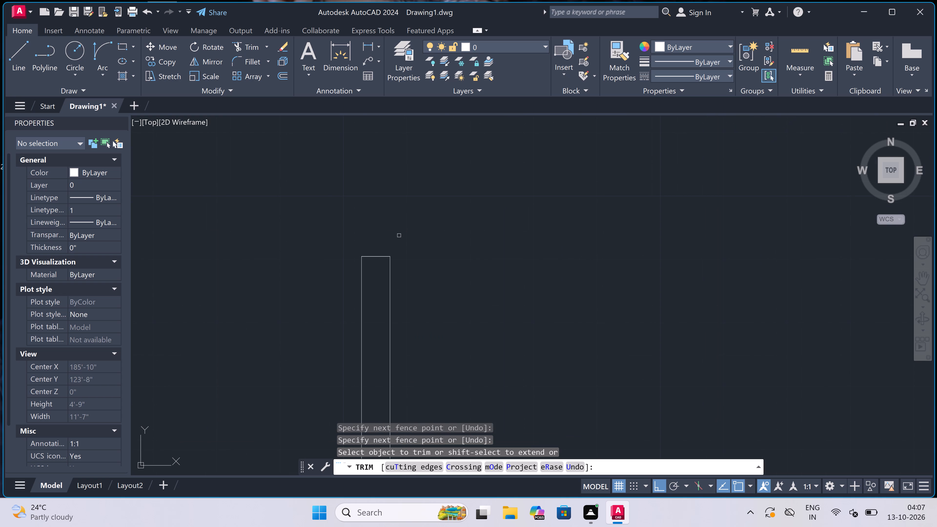
pyautogui.scroll(-4, 384, 245)
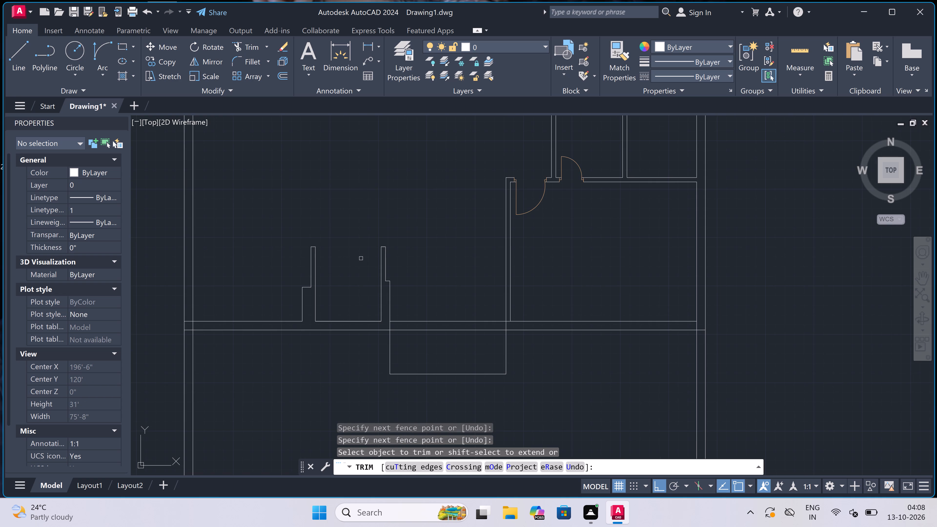
pyautogui.press('Escape')
# Draw a 9" thick wall from the midpoint of the south projection's west side to the outer west wall's inner line and back.
pyautogui.scroll(-4, 361, 259)
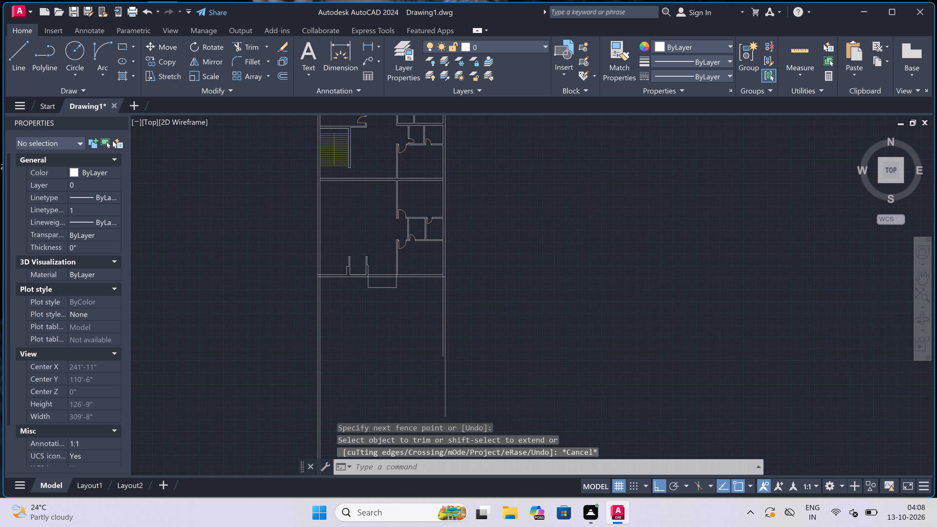
pyautogui.scroll(2, 376, 273)
pyautogui.scroll(2, 346, 244)
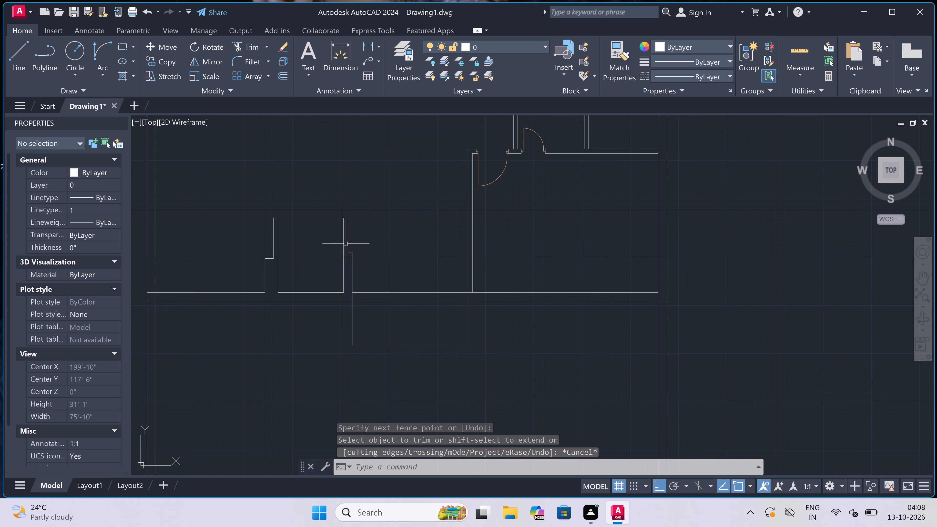
pyautogui.scroll(1, 346, 244)
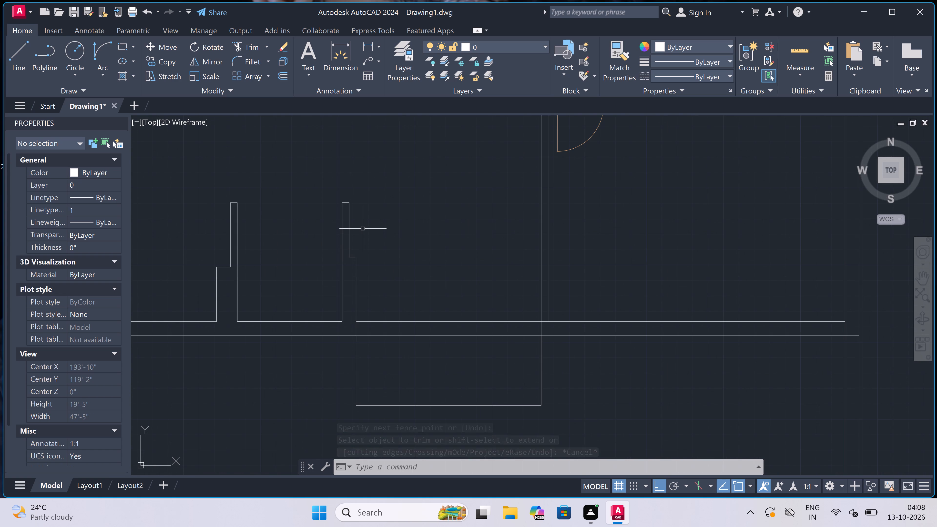
pyautogui.scroll(-1, 367, 244)
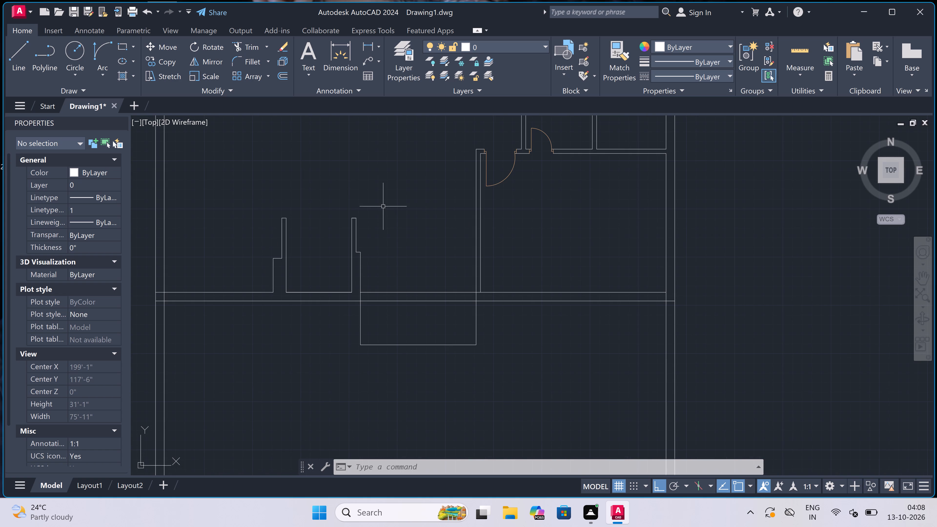
pyautogui.press('l')
pyautogui.press('space')
pyautogui.scroll(1, 348, 307)
pyautogui.click(366, 324)
pyautogui.scroll(-2, 359, 322)
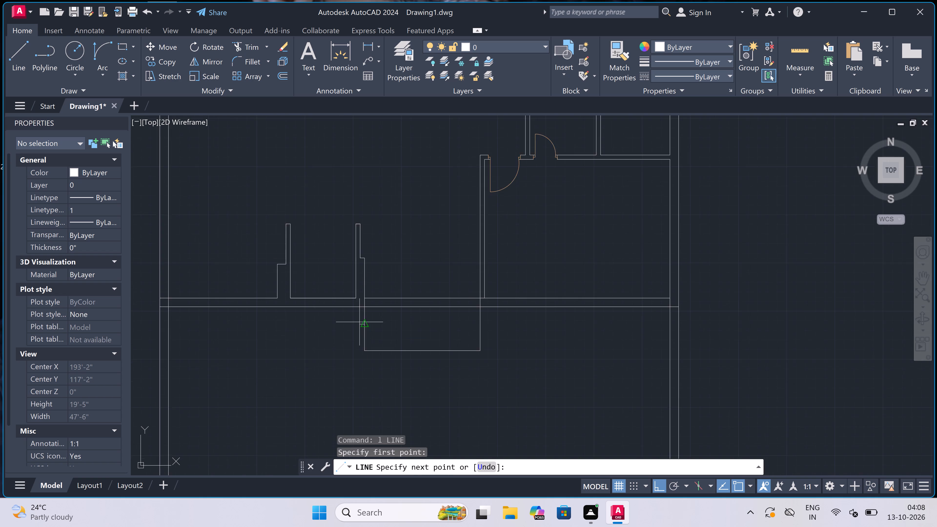
pyautogui.scroll(1, 243, 327)
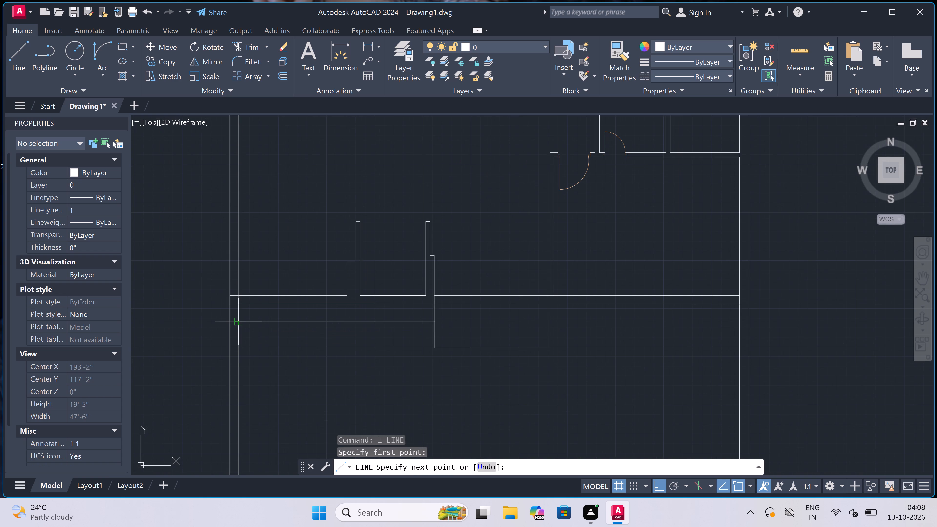
pyautogui.click(239, 322)
pyautogui.press('o')
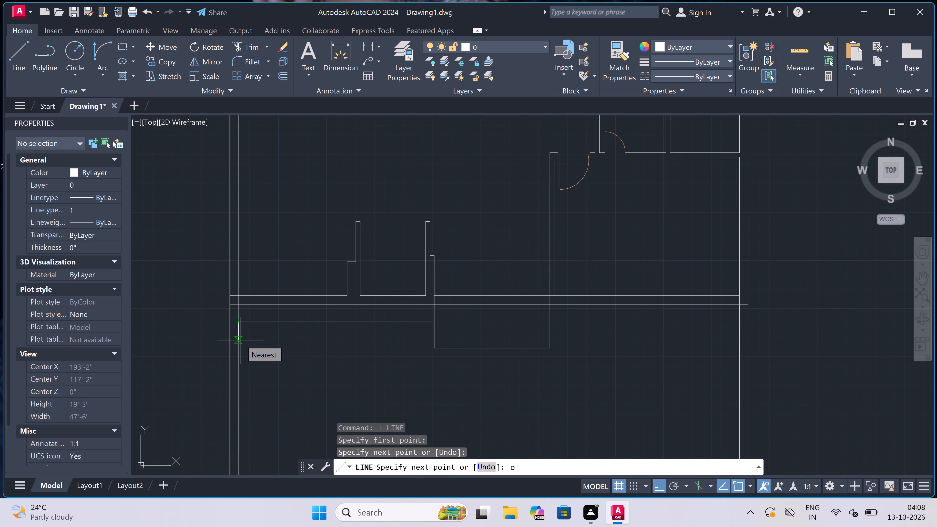
pyautogui.press('BackSpace')
pyautogui.write('9"')
pyautogui.press('space')
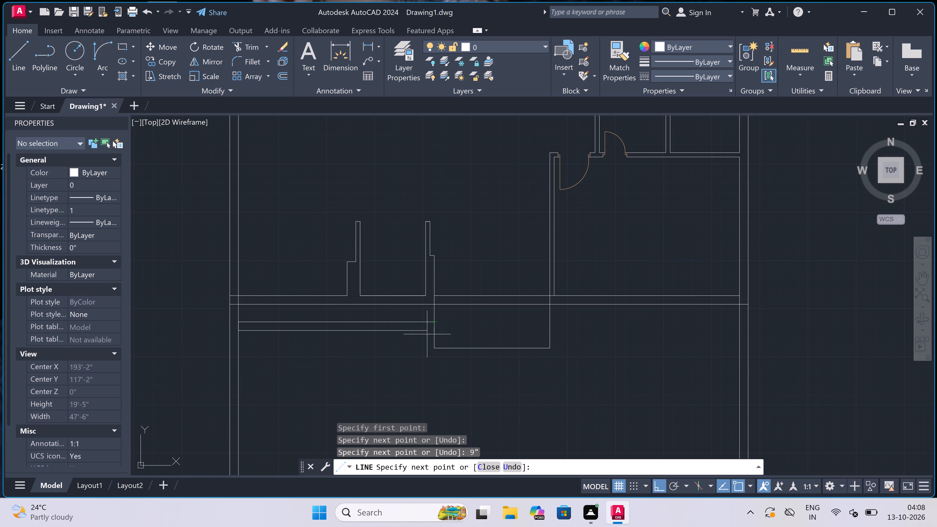
pyautogui.click(436, 332)
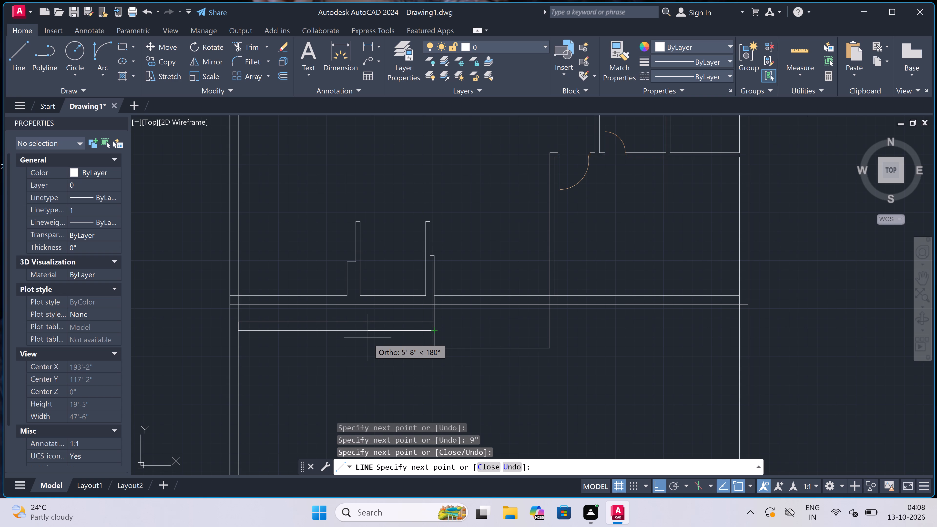
# Continue the line 9" back west from the south projection's west side, and south to level with the projection's bottom edge.
pyautogui.press('9')
pyautogui.write('"')
pyautogui.press('space')
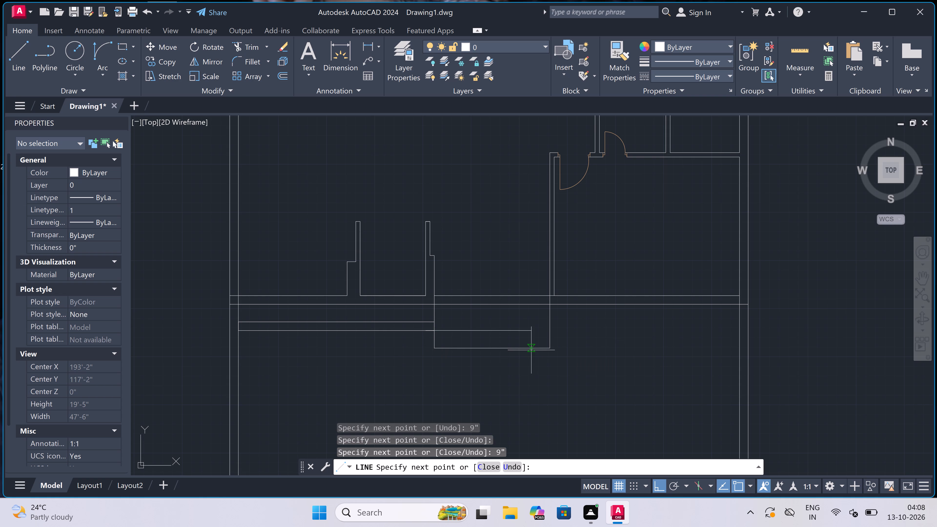
pyautogui.scroll(2, 437, 357)
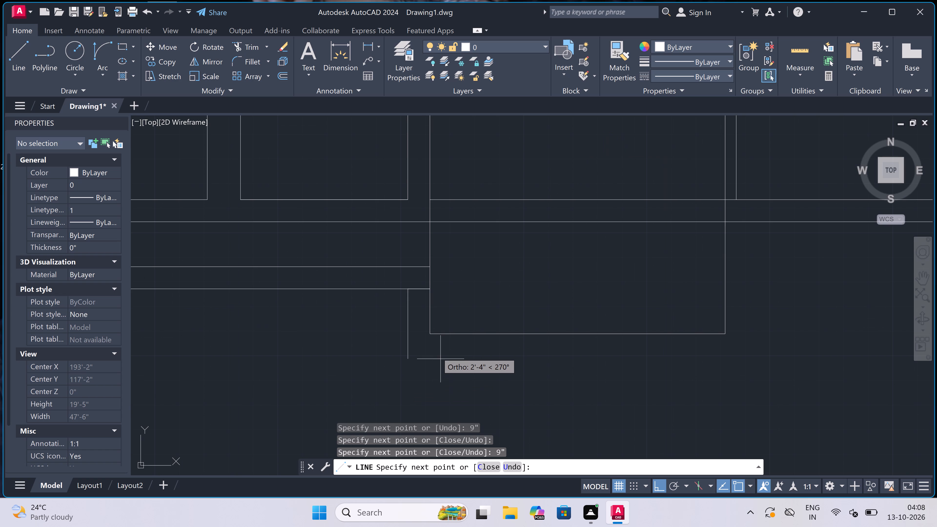
pyautogui.moveTo(404, 333); pyautogui.dragTo(406, 340)
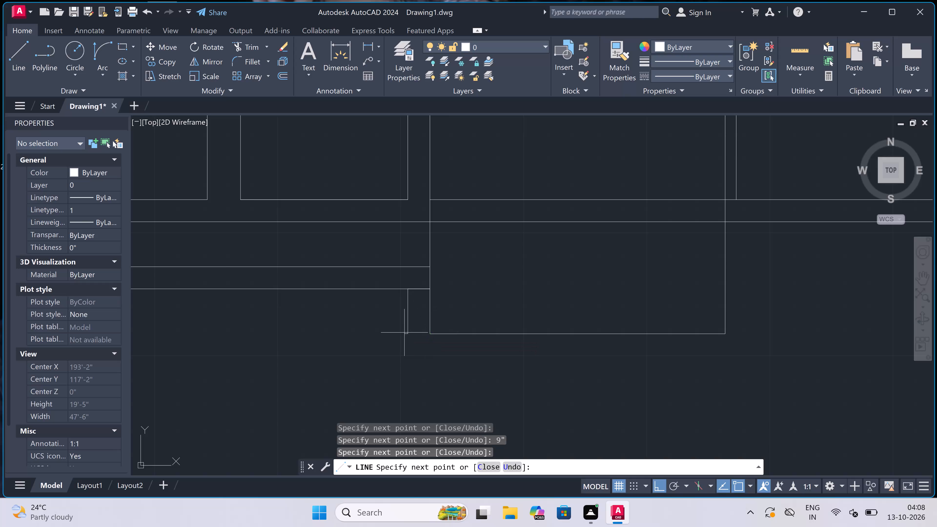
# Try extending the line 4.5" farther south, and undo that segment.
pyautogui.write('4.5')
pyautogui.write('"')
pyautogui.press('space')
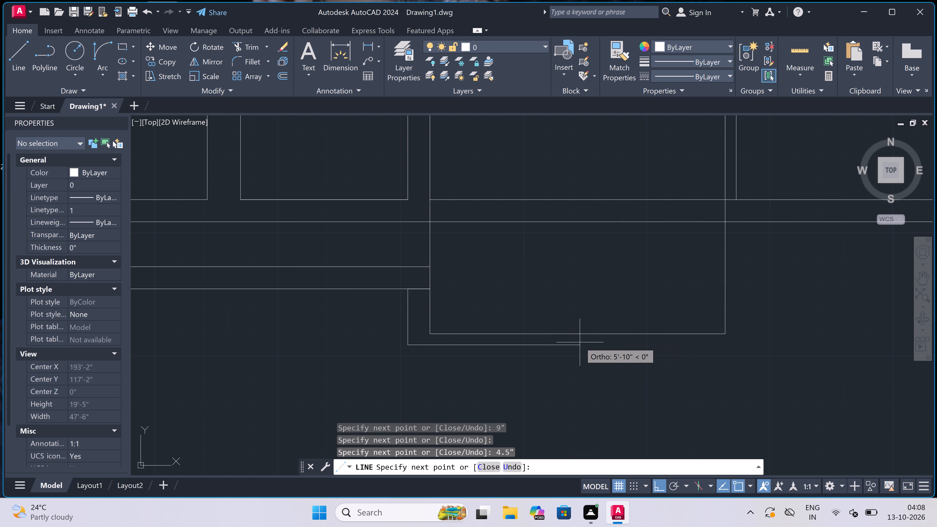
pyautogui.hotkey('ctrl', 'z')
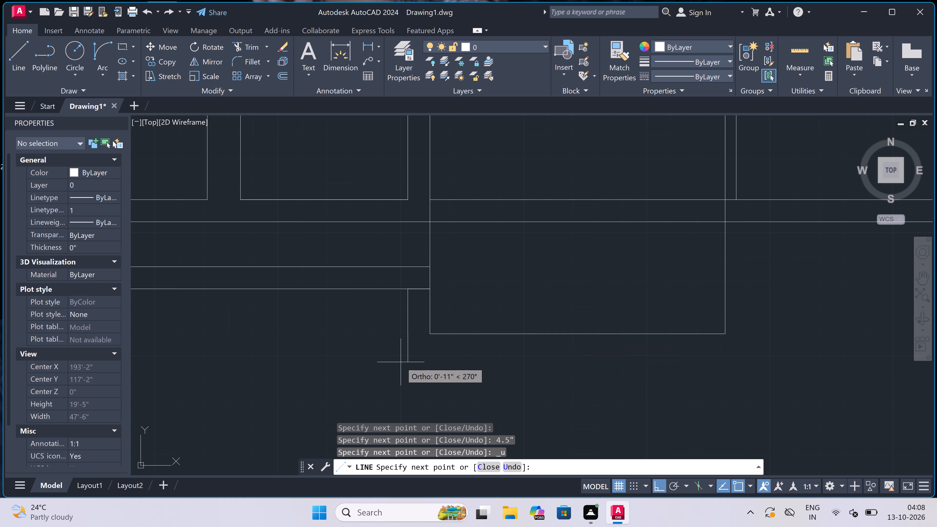
# Extend the outline 9" south, east to the projection's east side plus 9", and north to the bottom wall's outer line.
pyautogui.write('9"')
pyautogui.press('space')
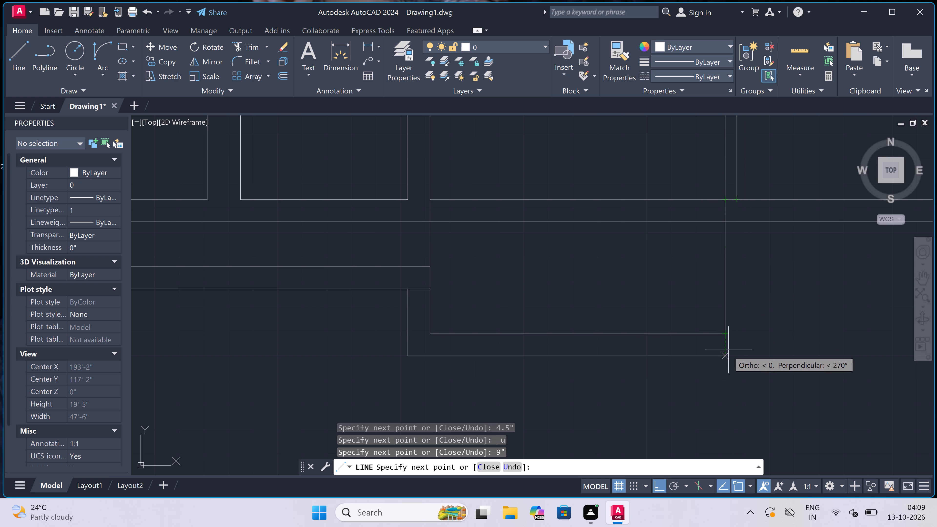
pyautogui.moveTo(727, 355); pyautogui.dragTo(730, 355)
pyautogui.write('9"')
pyautogui.press('space')
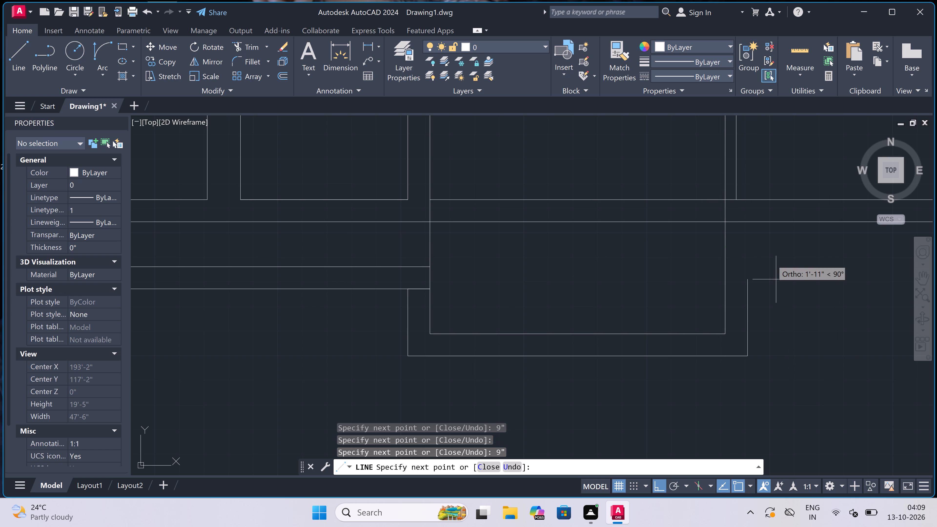
pyautogui.click(749, 221)
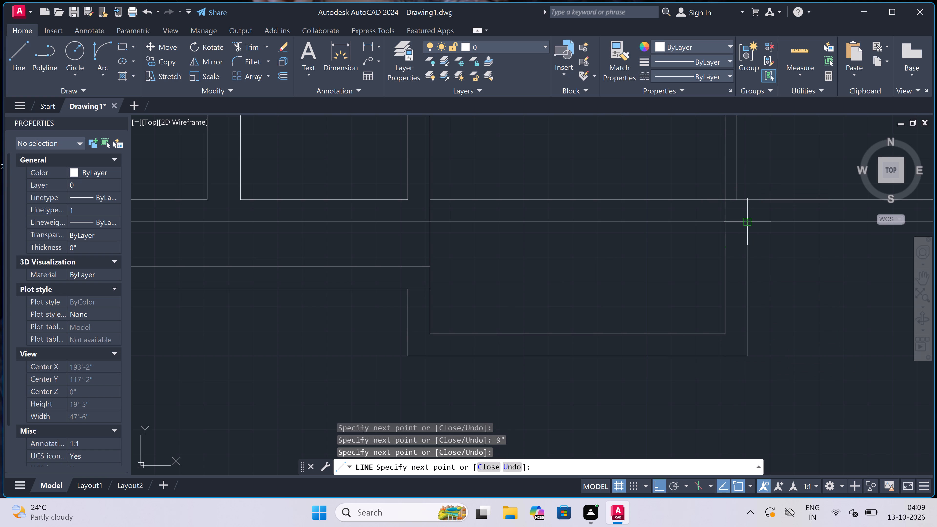
pyautogui.press('Escape')
# Trim both lines of the bottom wall where they cross the south projection's interior.
pyautogui.scroll(-3, 652, 251)
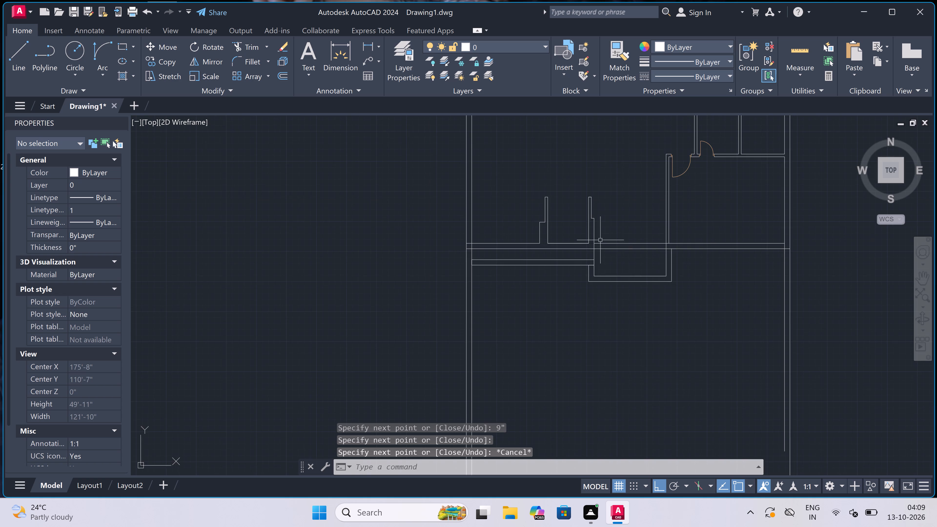
pyautogui.scroll(2, 600, 240)
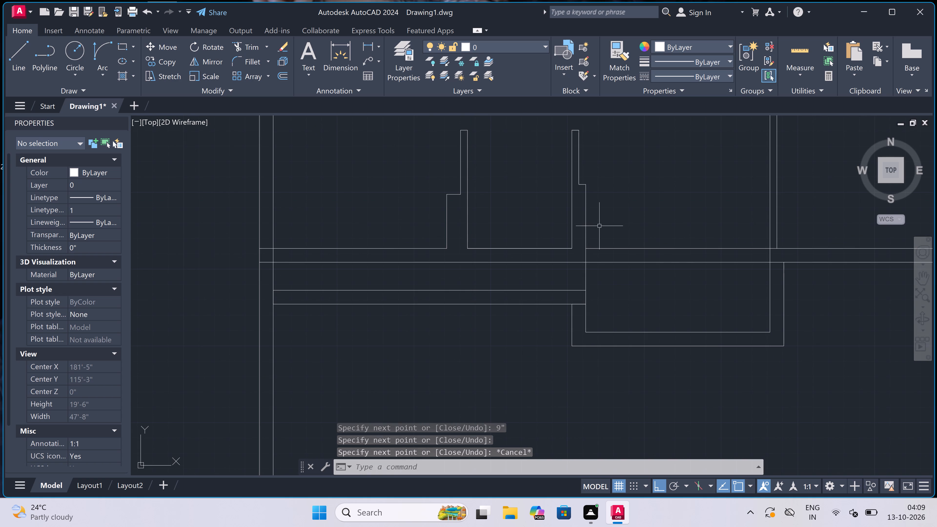
pyautogui.write('tr')
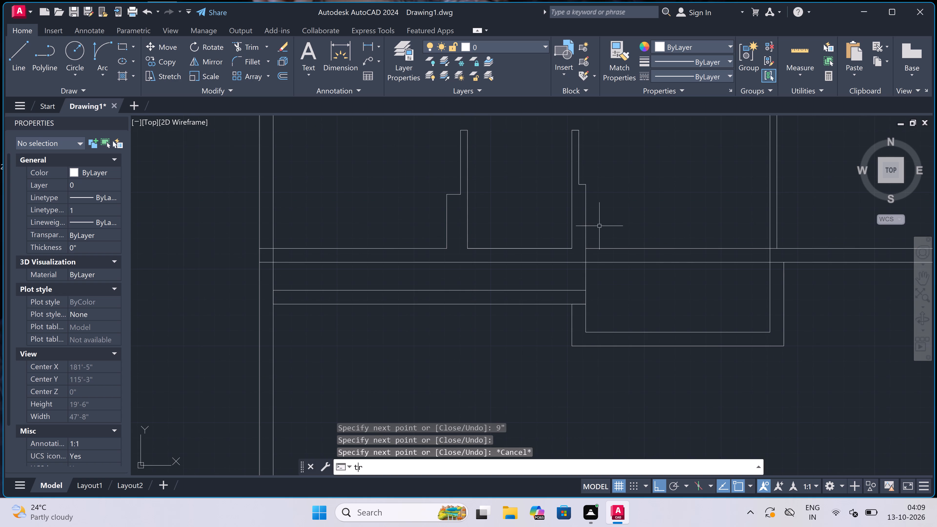
pyautogui.press('space')
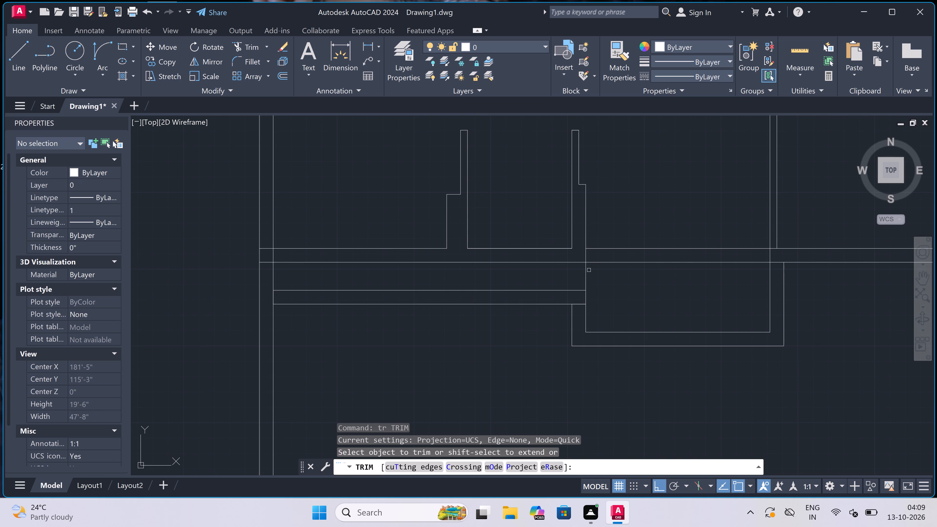
pyautogui.click(590, 271)
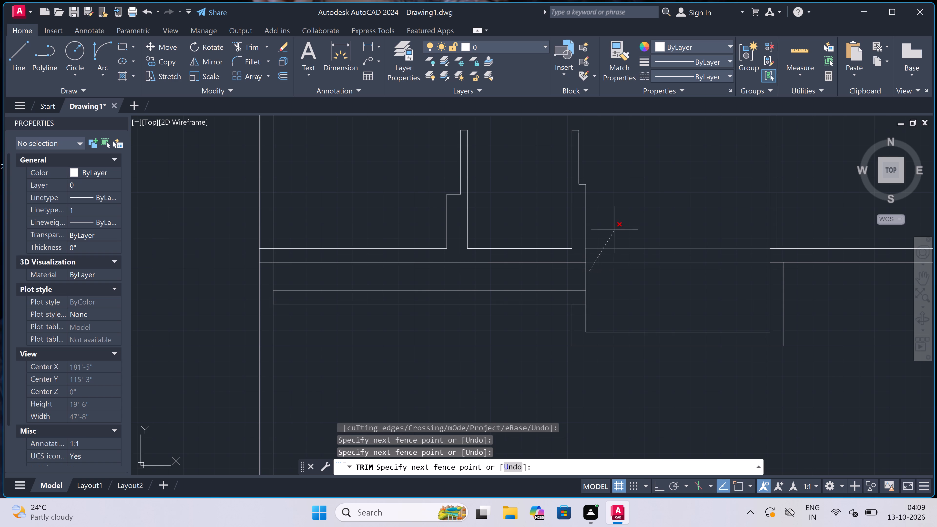
pyautogui.click(615, 230)
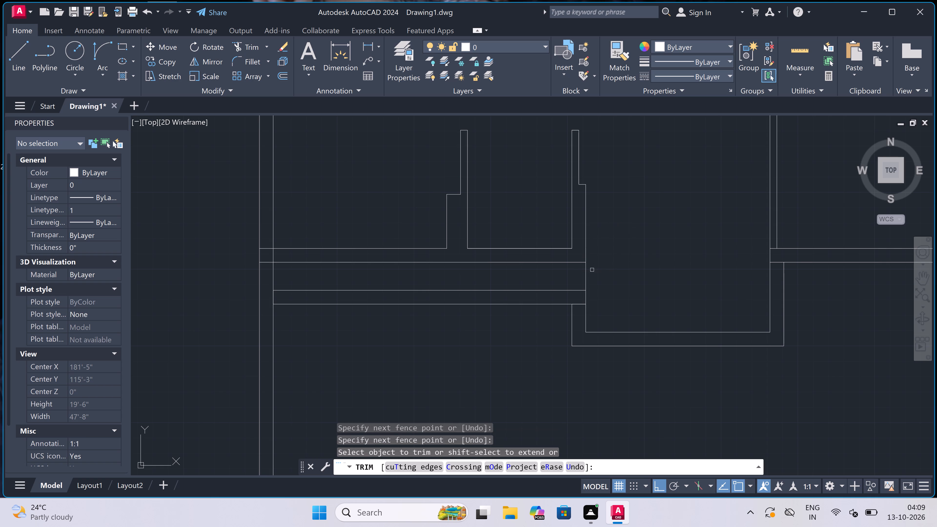
# Trim the new wall's lower line inside the projection's wall thickness and the projection's west side between the two parallel walls.
pyautogui.scroll(1, 586, 280)
pyautogui.click(581, 315)
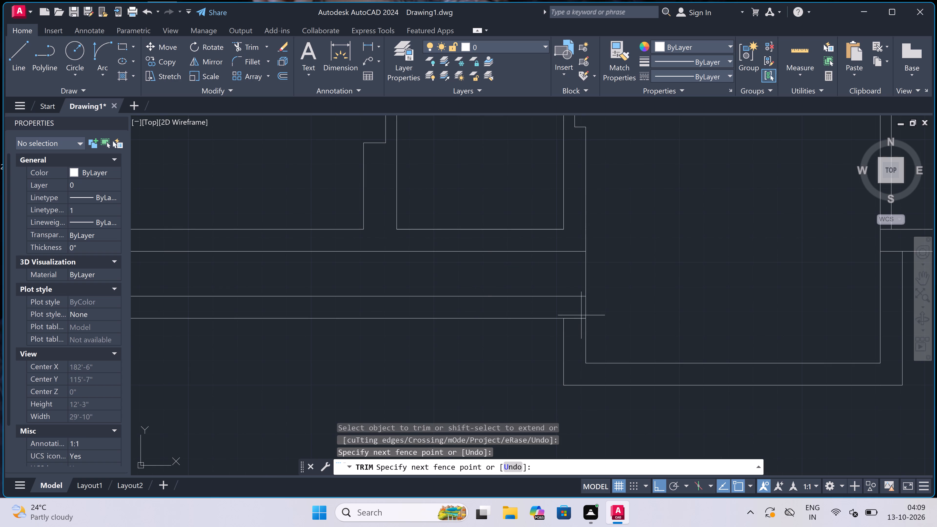
pyautogui.click(576, 335)
pyautogui.scroll(-2, 567, 309)
pyautogui.scroll(2, 566, 293)
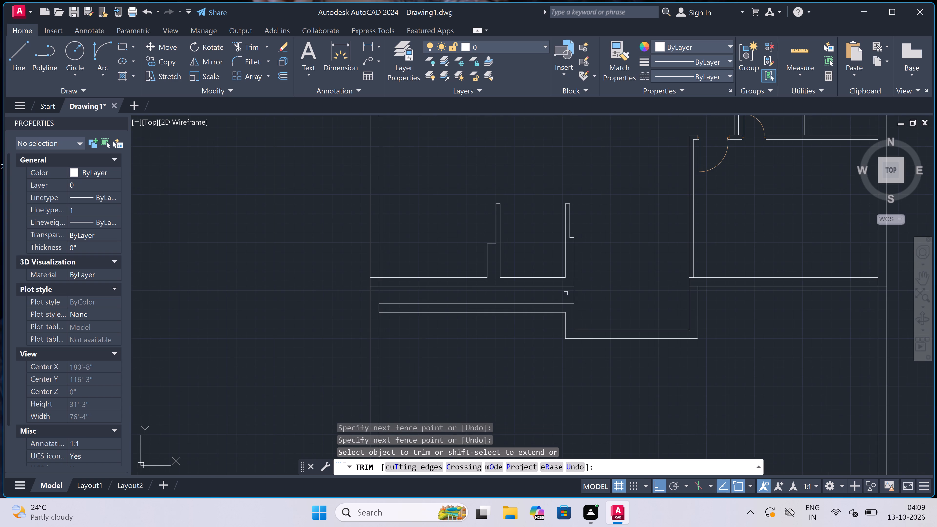
pyautogui.moveTo(569, 293); pyautogui.dragTo(586, 293)
pyautogui.click(618, 288)
pyautogui.press('Escape')
# Move both stepped stubs and the western bottom wall south onto the new 9" wall, aligning them at the outer west wall's inner line.
pyautogui.scroll(-3, 611, 290)
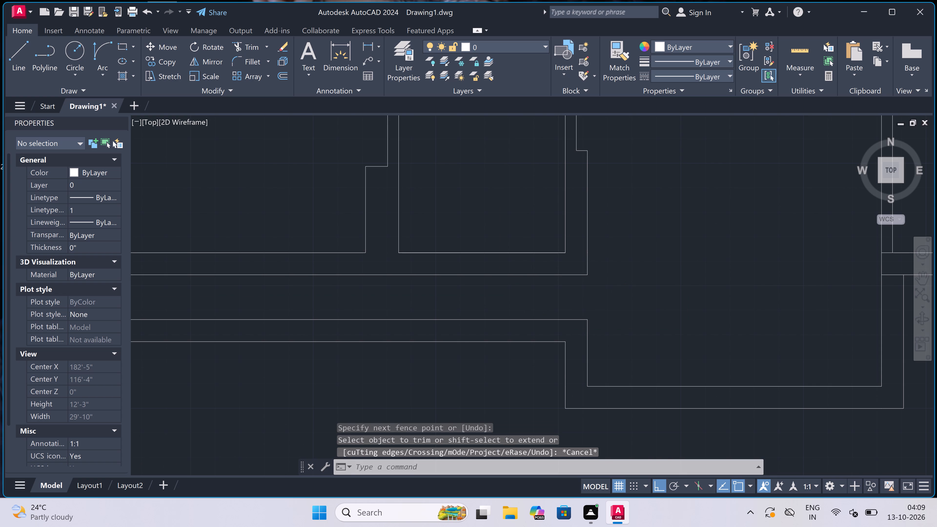
pyautogui.scroll(1, 608, 251)
pyautogui.moveTo(627, 206); pyautogui.dragTo(626, 219)
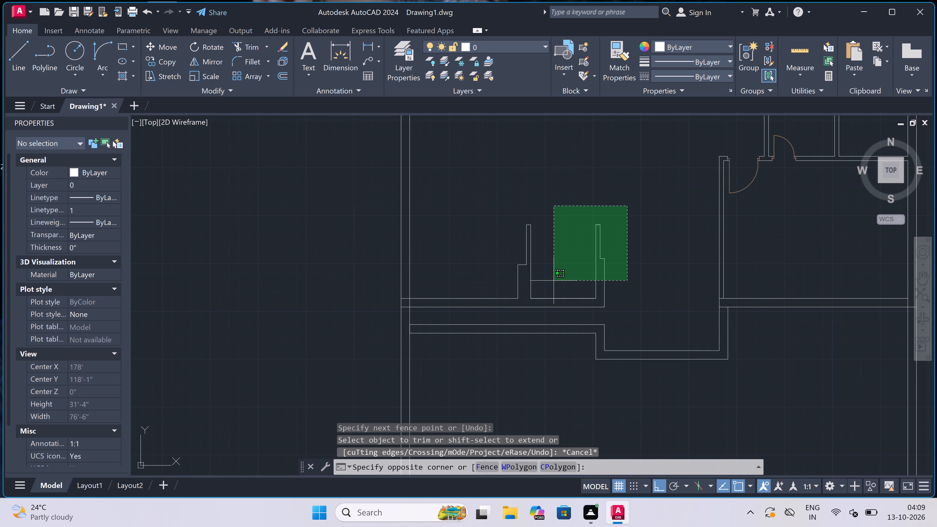
pyautogui.click(451, 314)
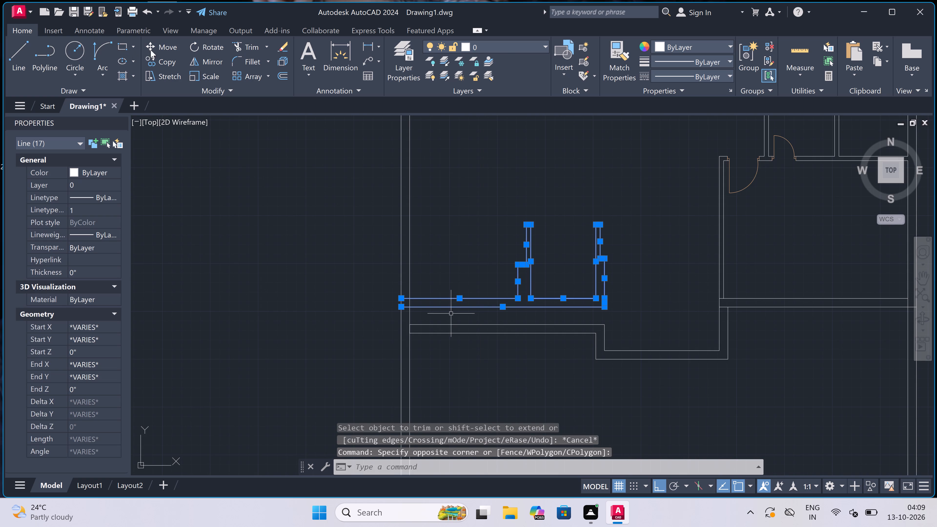
pyautogui.click(160, 44)
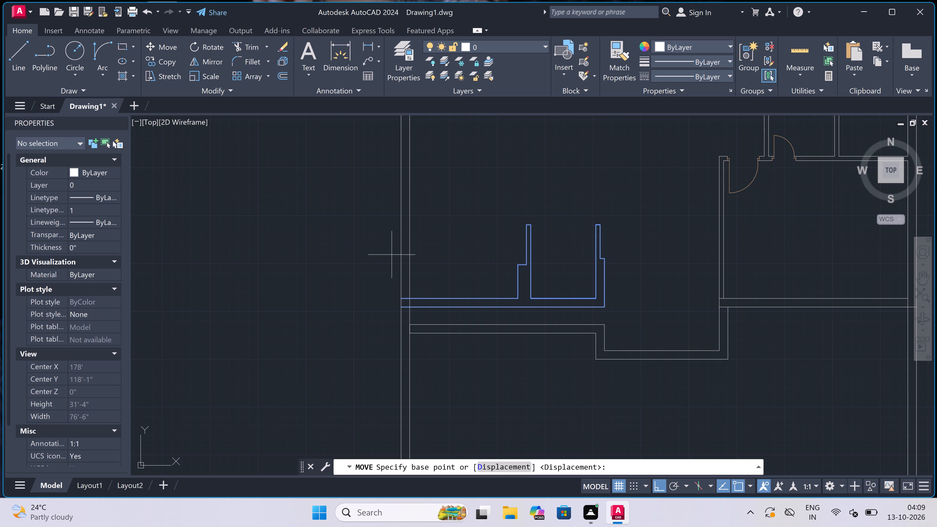
pyautogui.click(411, 307)
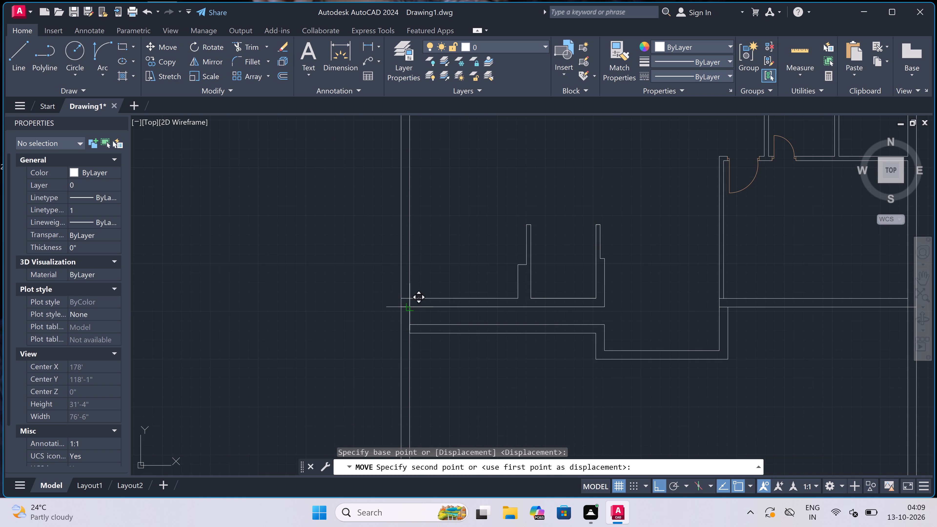
pyautogui.scroll(4, 413, 339)
pyautogui.scroll(2, 374, 299)
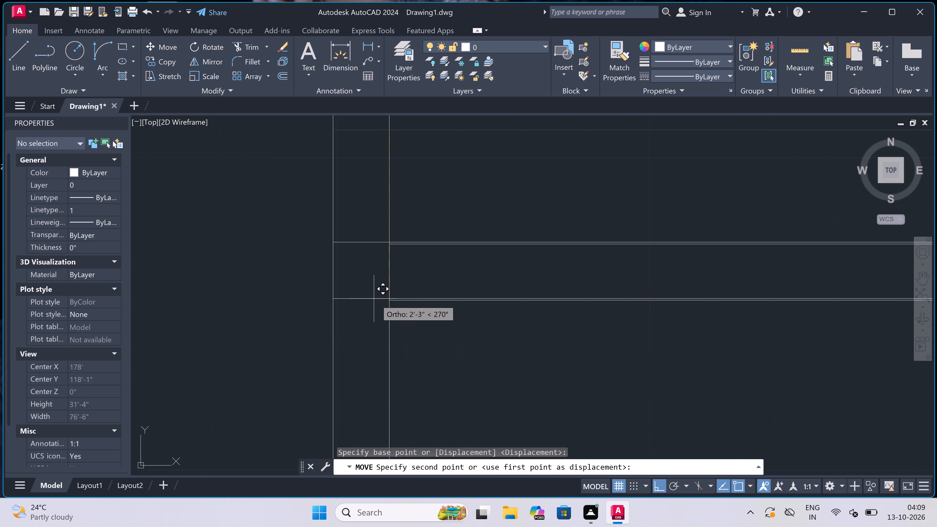
pyautogui.click(412, 306)
pyautogui.scroll(-3, 371, 257)
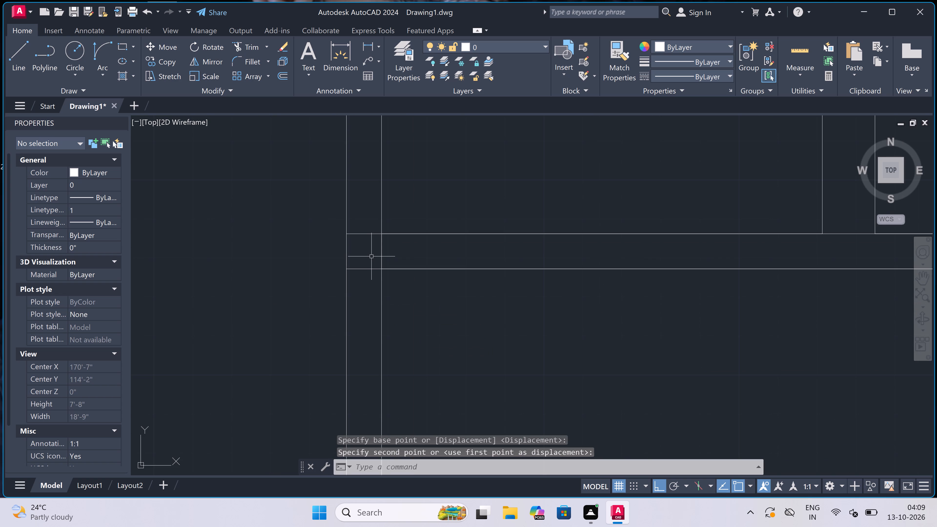
# Trim the moved wall's lines inside the outer west wall and the outer wall's inner line across the wall junction.
pyautogui.press('t')
pyautogui.press('r')
pyautogui.press('space')
pyautogui.click(378, 219)
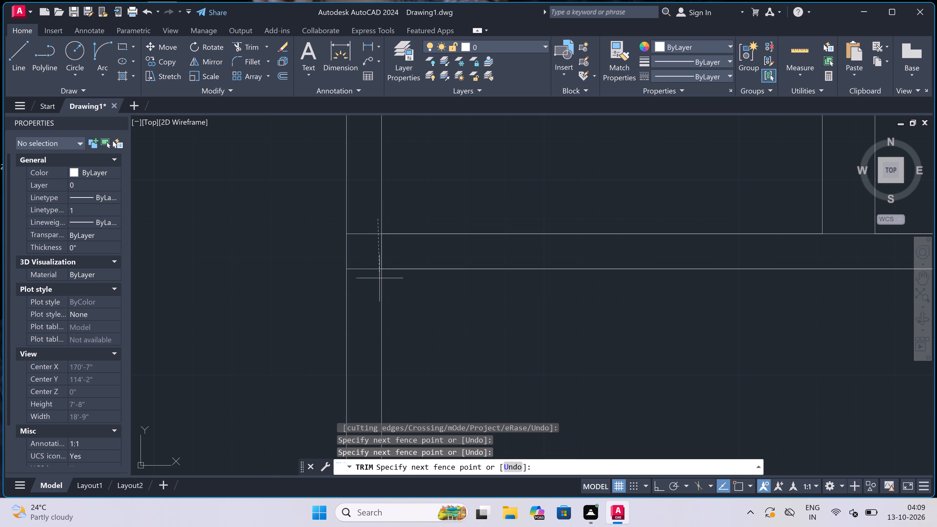
pyautogui.click(373, 278)
pyautogui.scroll(2, 375, 260)
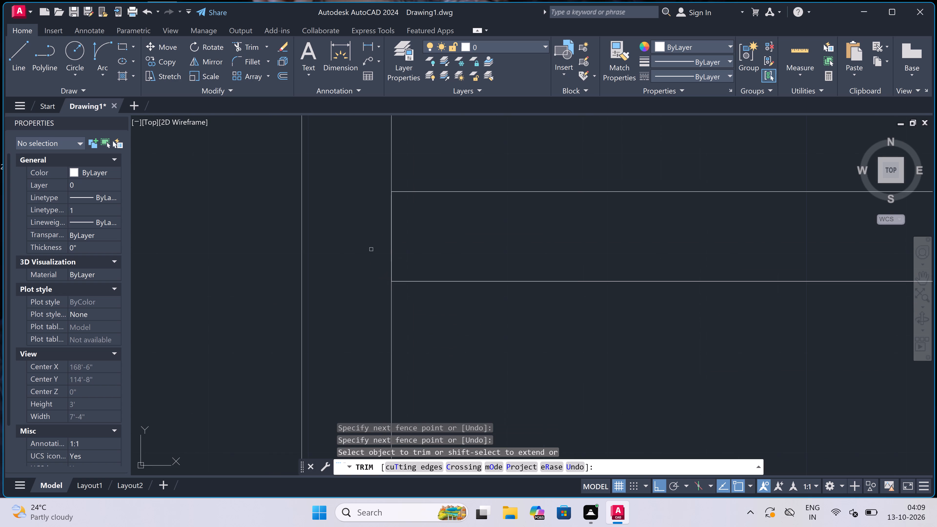
pyautogui.click(371, 249)
pyautogui.click(425, 247)
# Trim the moved wall's lines inside the projection's west wall and its upper line across the foot of the west stub.
pyautogui.scroll(-5, 377, 250)
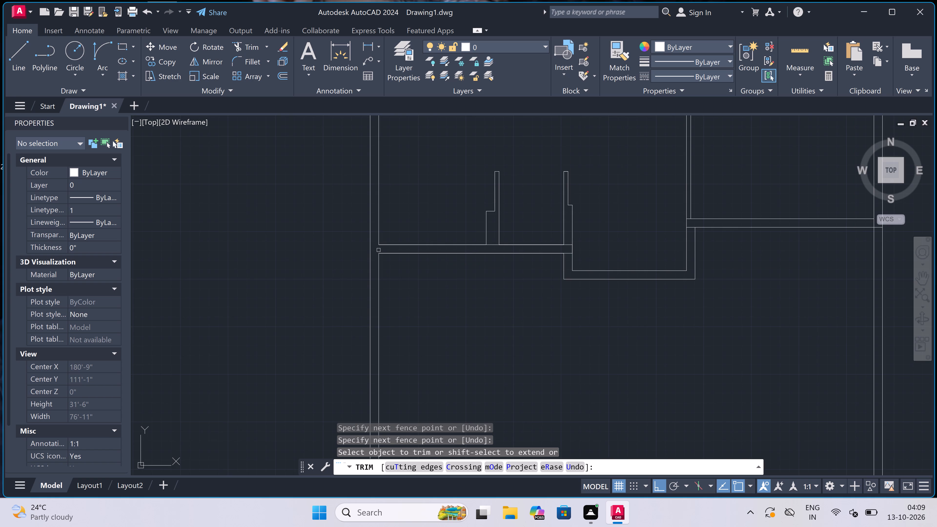
pyautogui.scroll(-2, 379, 250)
pyautogui.scroll(3, 447, 251)
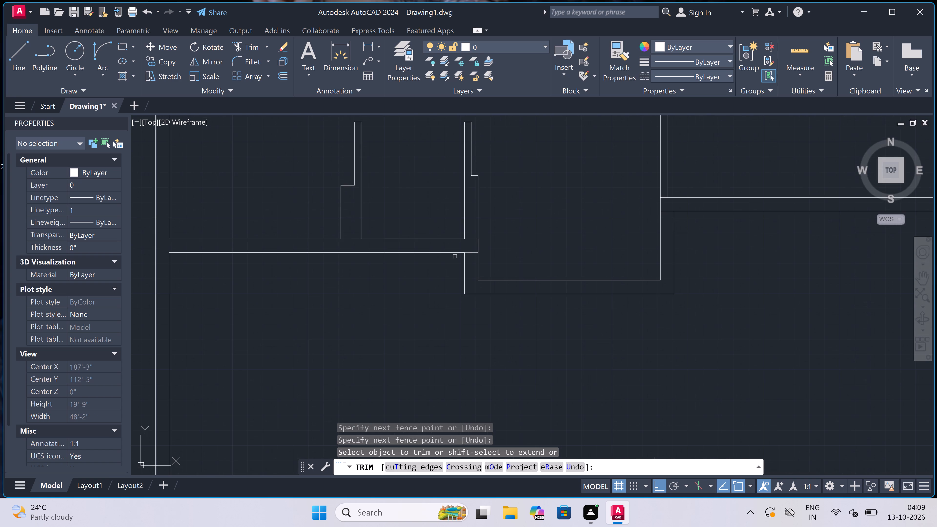
pyautogui.scroll(2, 458, 252)
pyautogui.moveTo(489, 190); pyautogui.dragTo(491, 194)
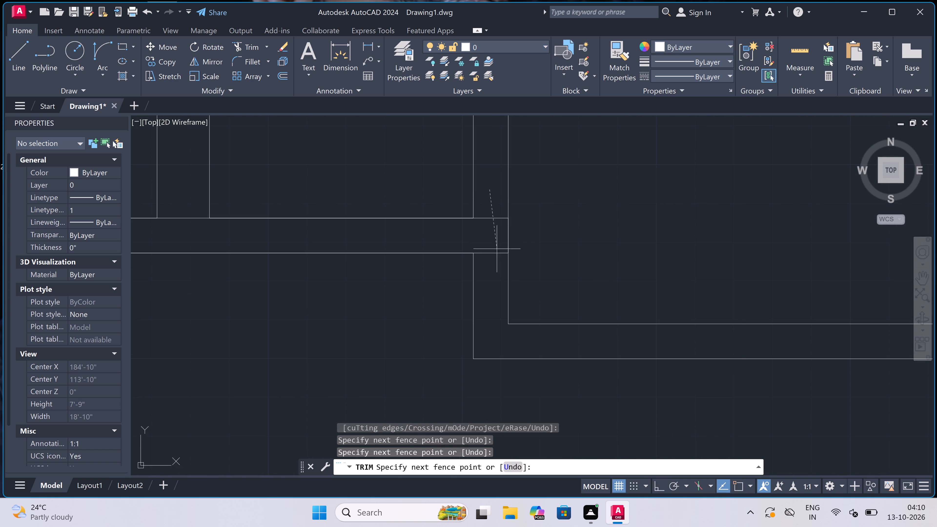
pyautogui.click(498, 259)
pyautogui.scroll(-3, 489, 253)
pyautogui.scroll(3, 415, 245)
pyautogui.click(415, 245)
pyautogui.click(418, 227)
pyautogui.scroll(-4, 418, 227)
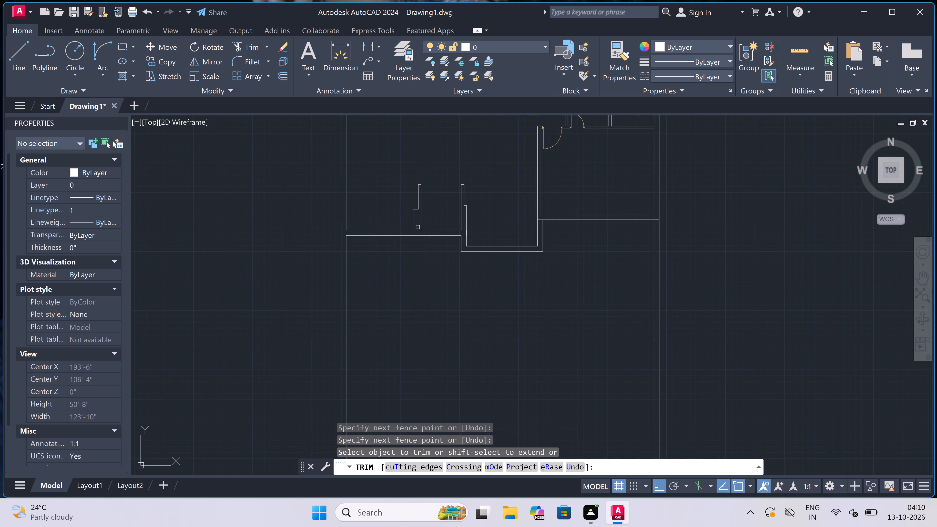
pyautogui.scroll(-3, 418, 227)
pyautogui.scroll(1, 419, 201)
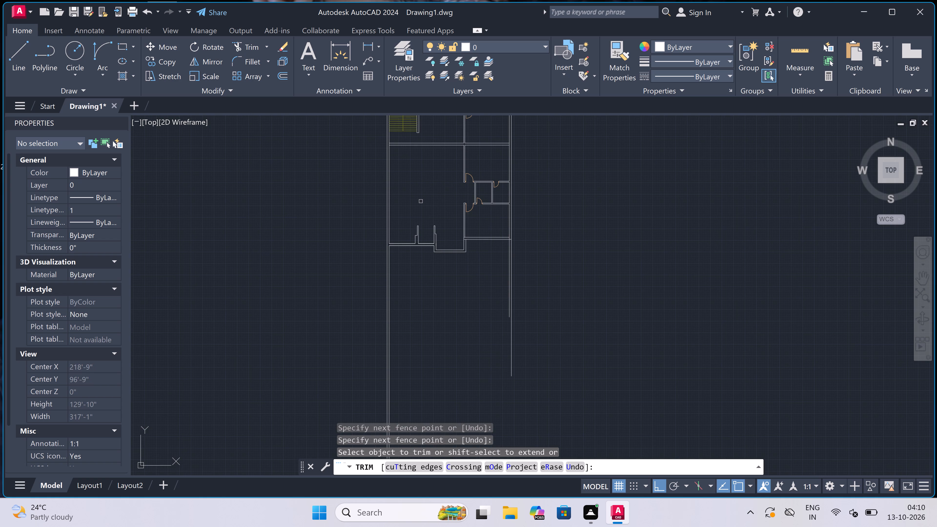
pyautogui.press('Escape')
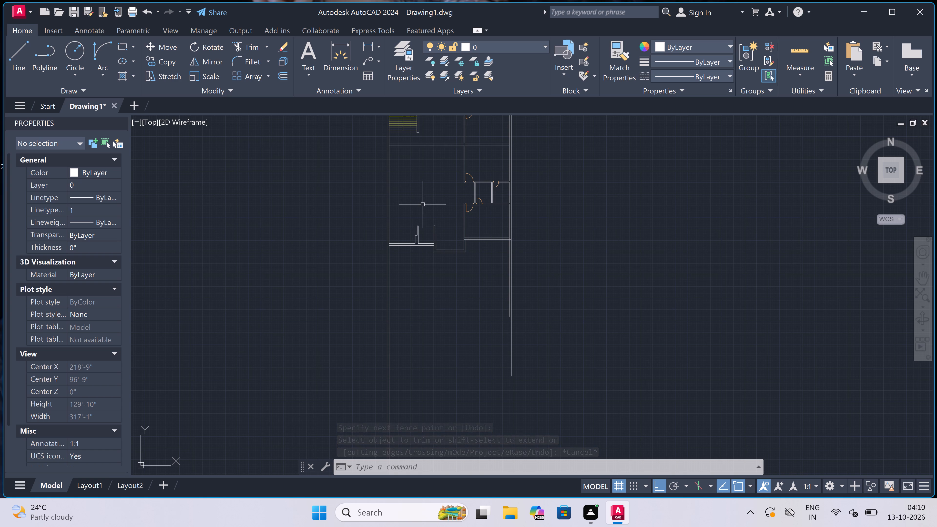
# Draw a line from the west wall's inner bottom corner 10' north, 9'2" east, and on to align with the east stub's upper outer edge.
pyautogui.write('l')
pyautogui.press('space')
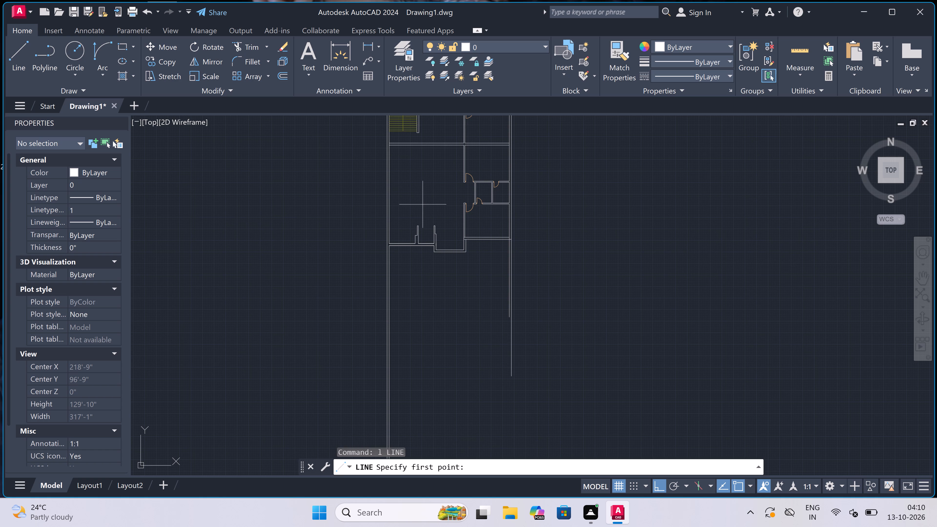
pyautogui.scroll(3, 405, 222)
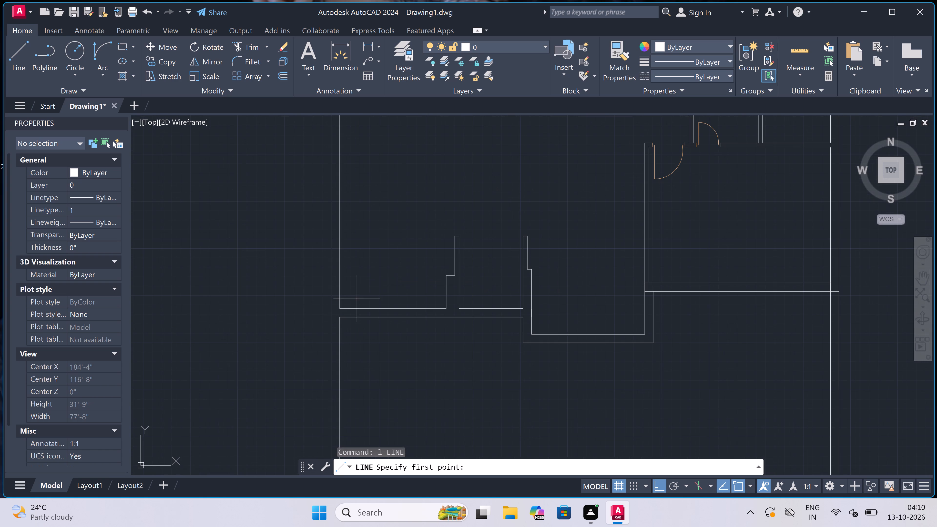
pyautogui.click(341, 306)
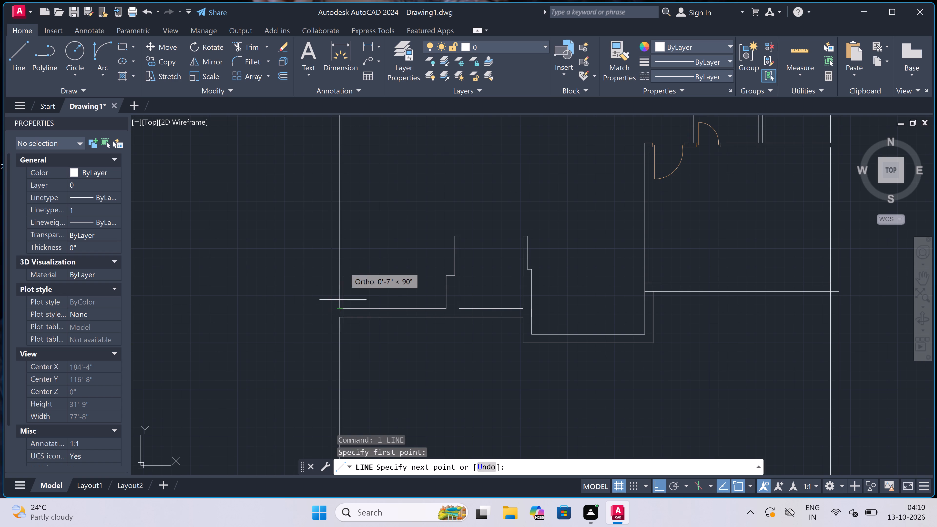
pyautogui.press('1')
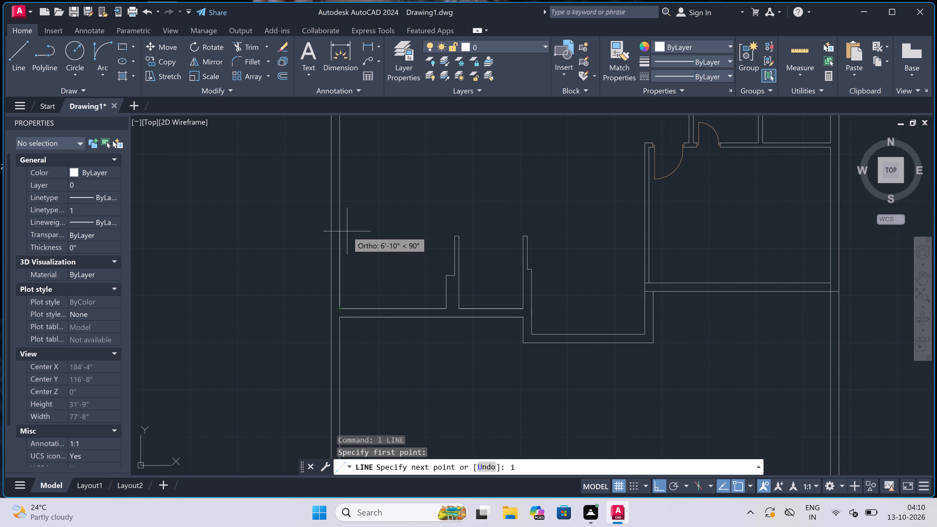
pyautogui.write("0'")
pyautogui.press('space')
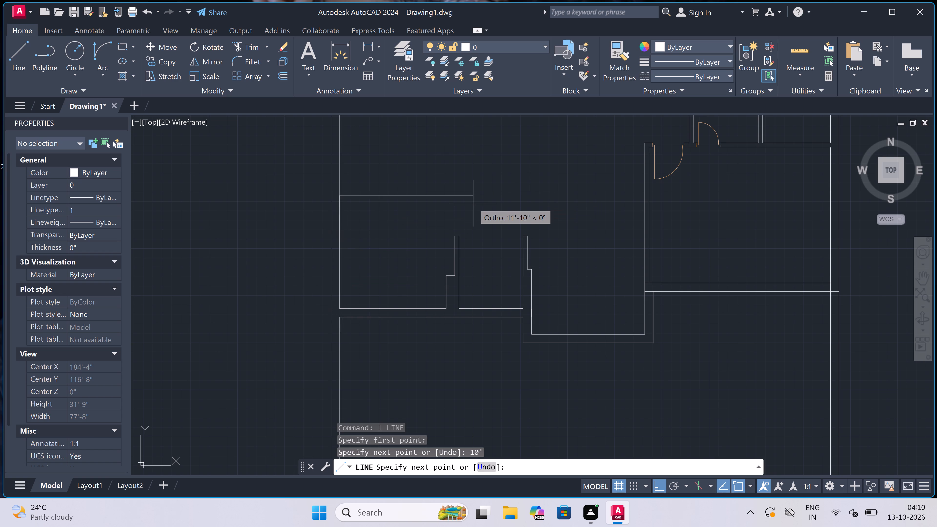
pyautogui.write("9'")
pyautogui.press('2')
pyautogui.write('"')
pyautogui.press('space')
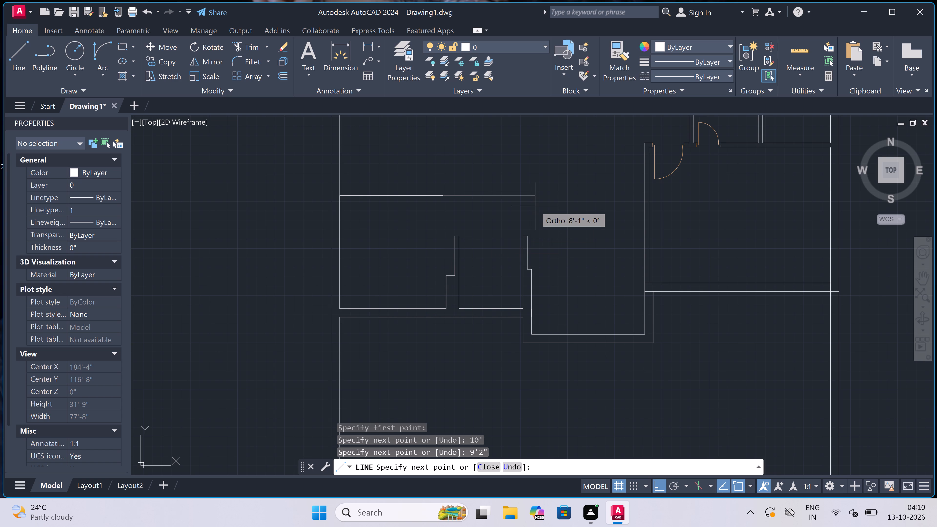
pyautogui.scroll(3, 533, 205)
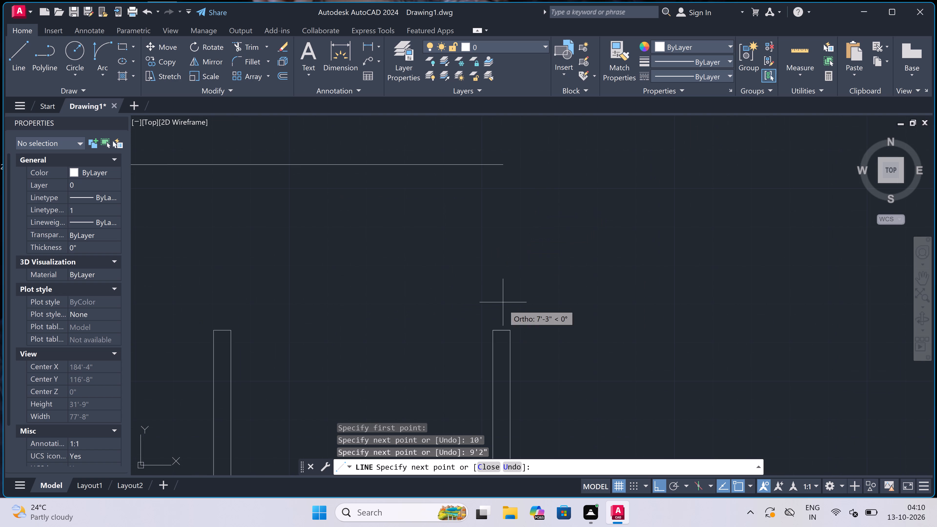
pyautogui.click(511, 163)
# Complete the new horizontal wall with a 4.5" end going north and a parallel line back to the west wall's inner line.
pyautogui.scroll(-3, 511, 163)
pyautogui.scroll(4, 513, 141)
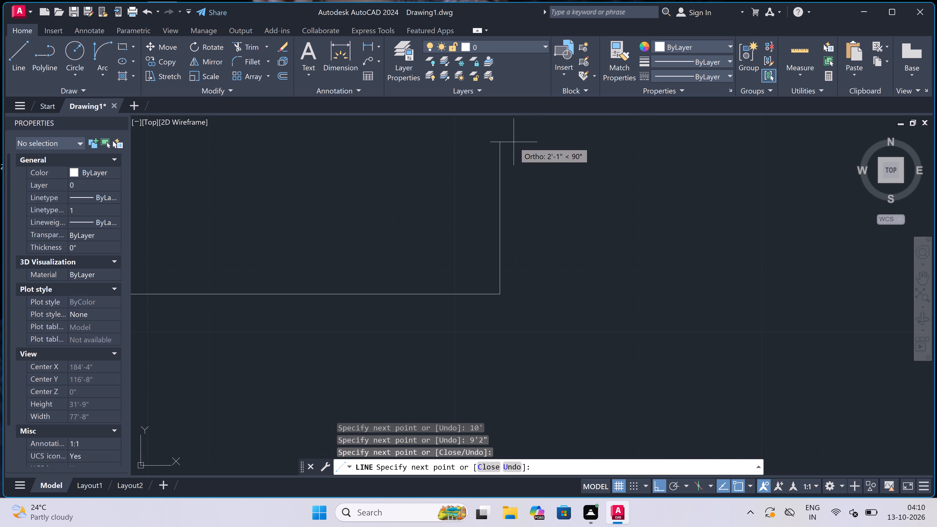
pyautogui.write('4.5')
pyautogui.write('"')
pyautogui.press('space')
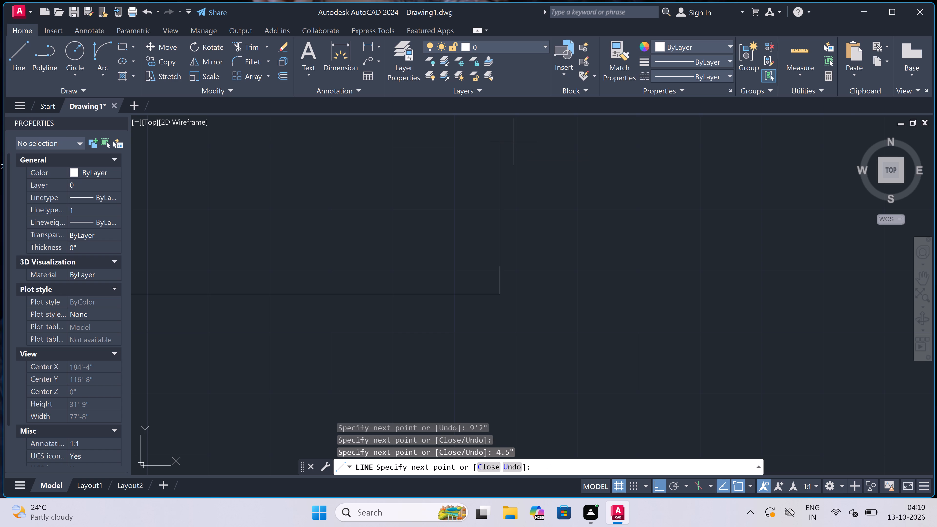
pyautogui.scroll(-2, 514, 142)
pyautogui.scroll(-2, 336, 150)
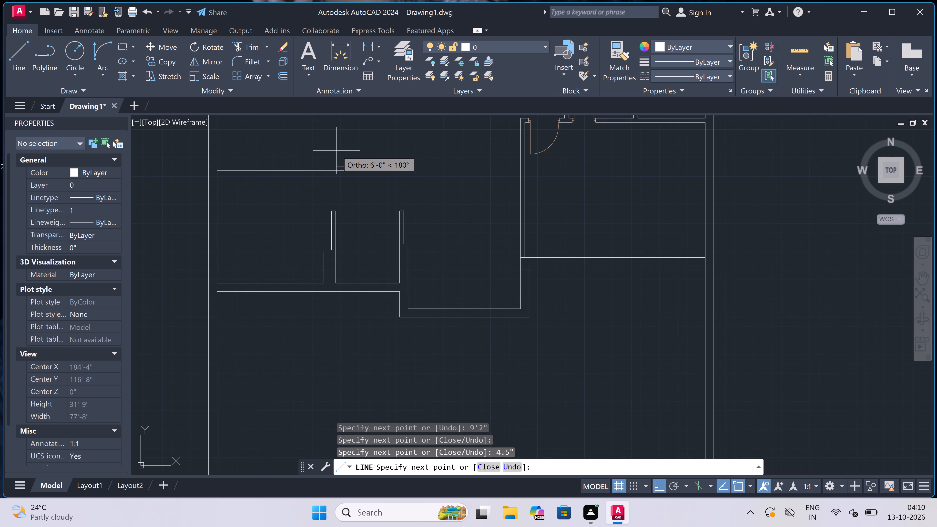
pyautogui.scroll(3, 228, 160)
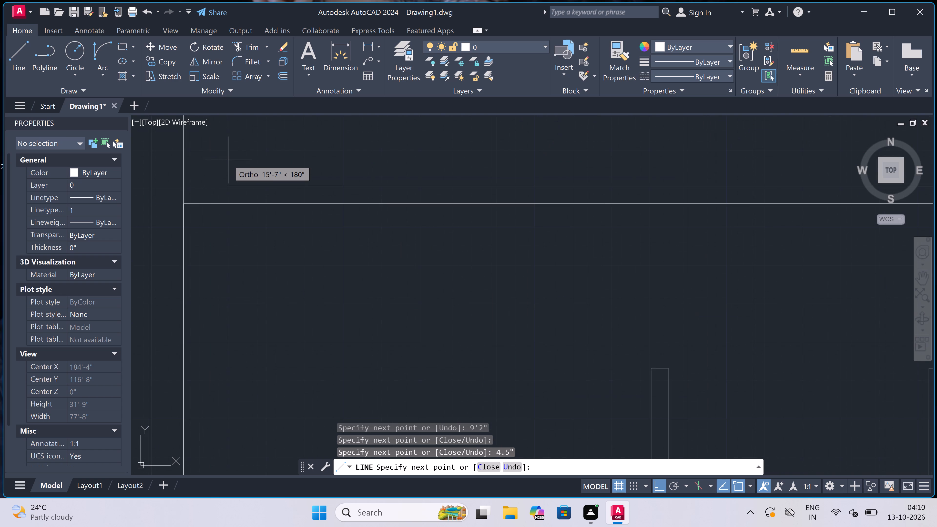
pyautogui.click(187, 186)
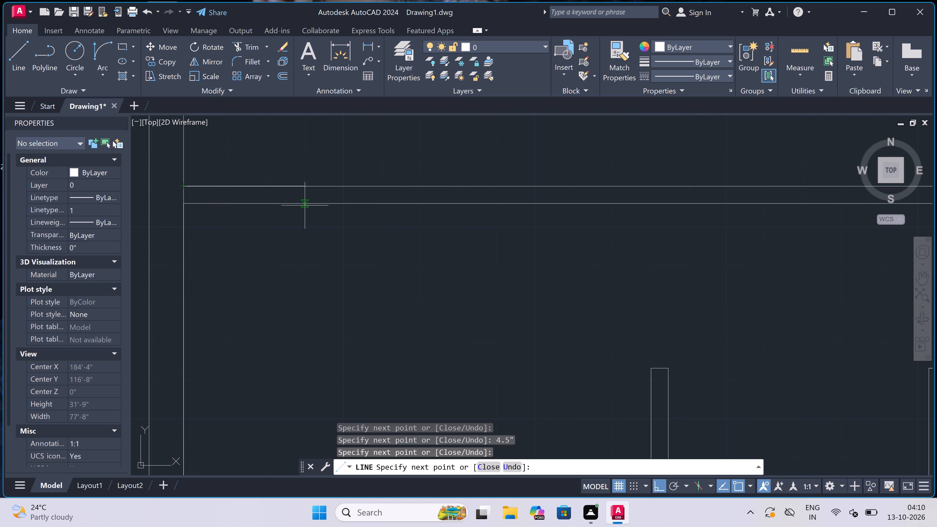
pyautogui.press('Escape')
# Draw a line joining the inner top corners of the two stepped stubs.
pyautogui.scroll(-4, 306, 206)
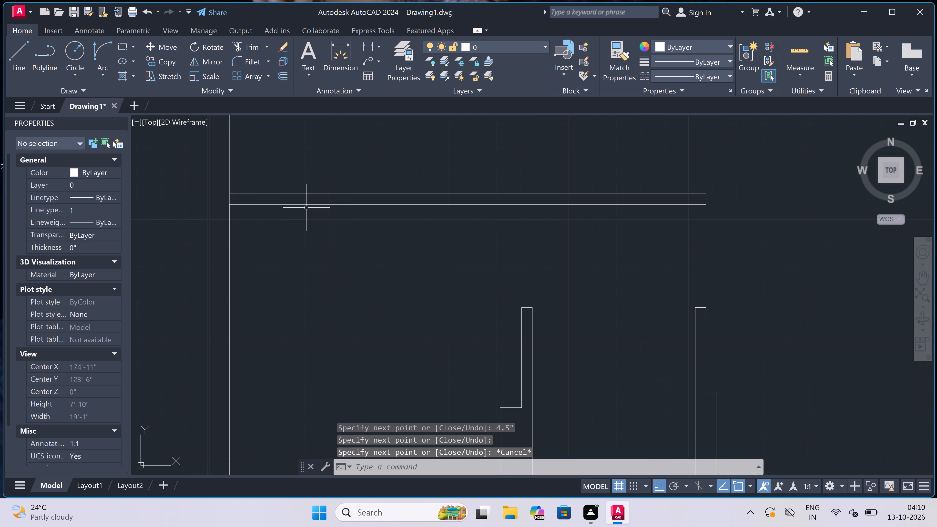
pyautogui.scroll(2, 356, 220)
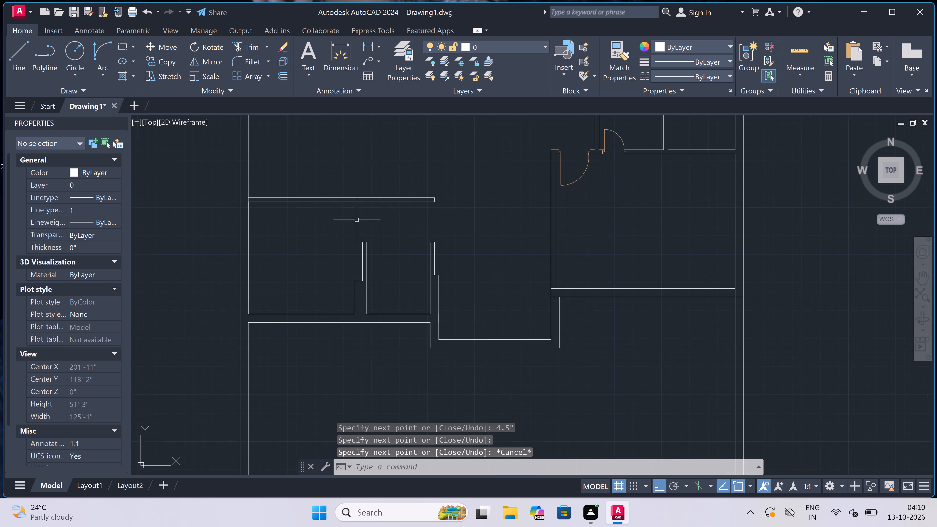
pyautogui.scroll(1, 370, 261)
pyautogui.press('space')
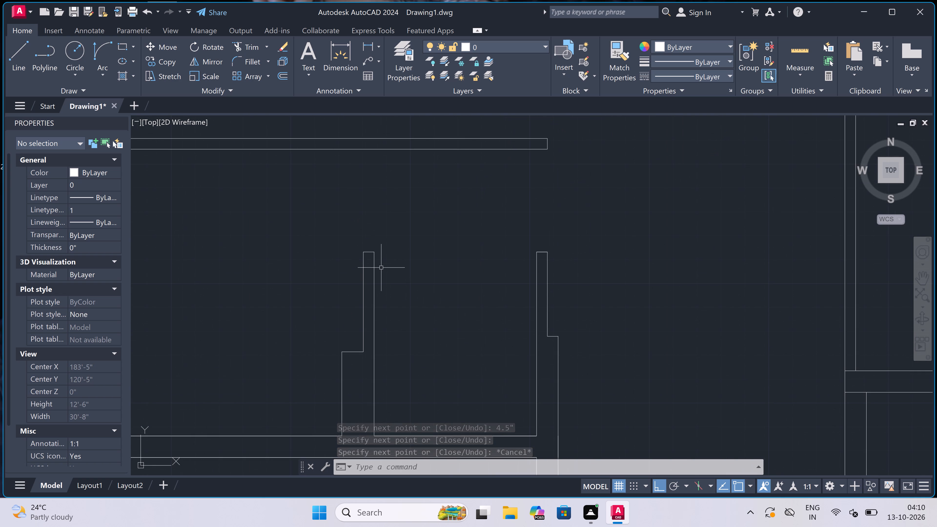
pyautogui.click(374, 252)
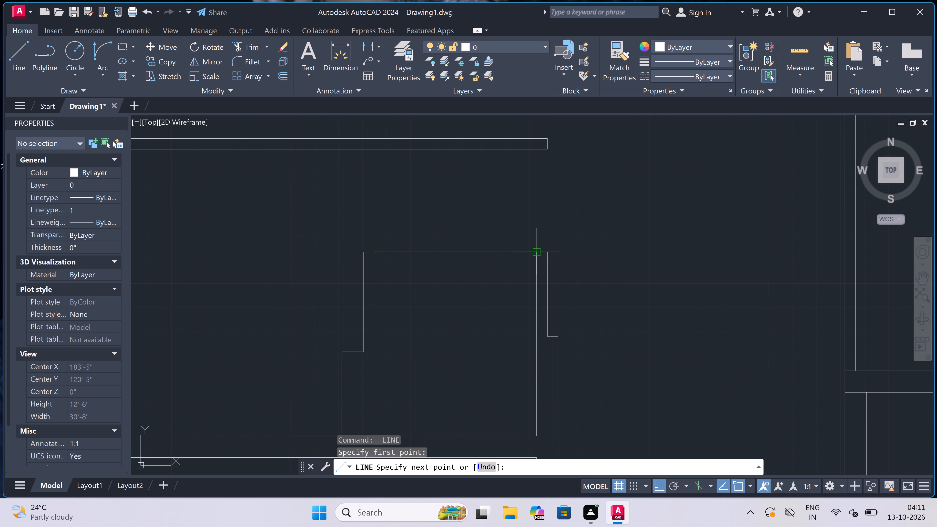
pyautogui.click(539, 252)
pyautogui.press('Escape')
# Draw the outer outline of a 4.5" wall across both stub tops, from the west stub's outer corner to the east stub's outer corner.
pyautogui.press('space')
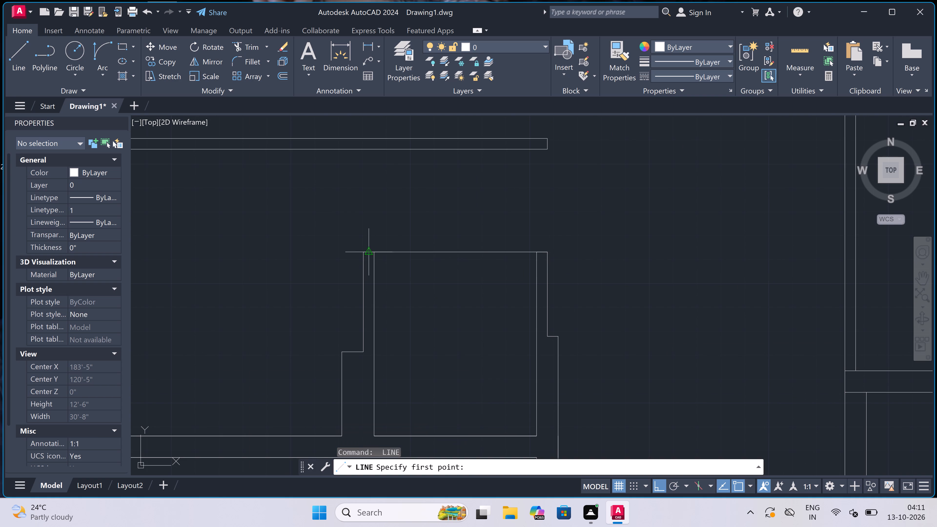
pyautogui.scroll(2, 367, 252)
pyautogui.click(357, 250)
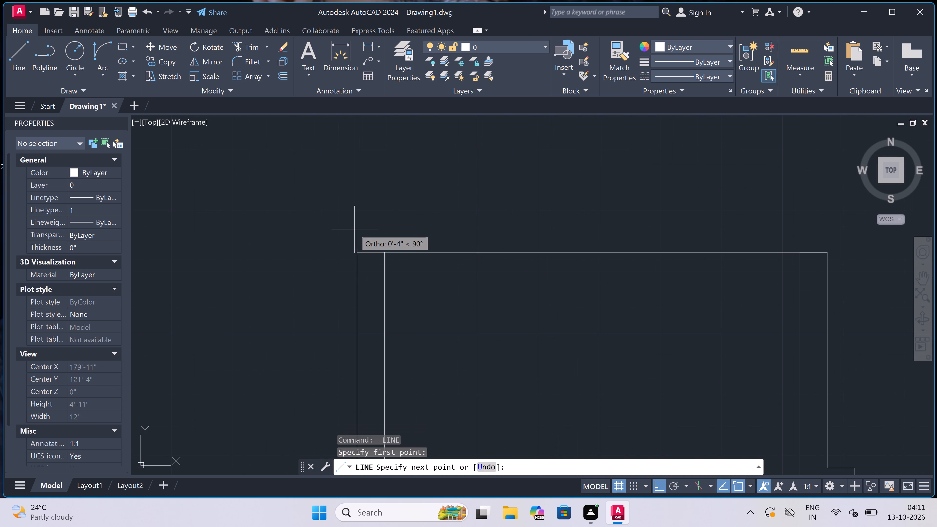
pyautogui.write('4.5"')
pyautogui.press('space')
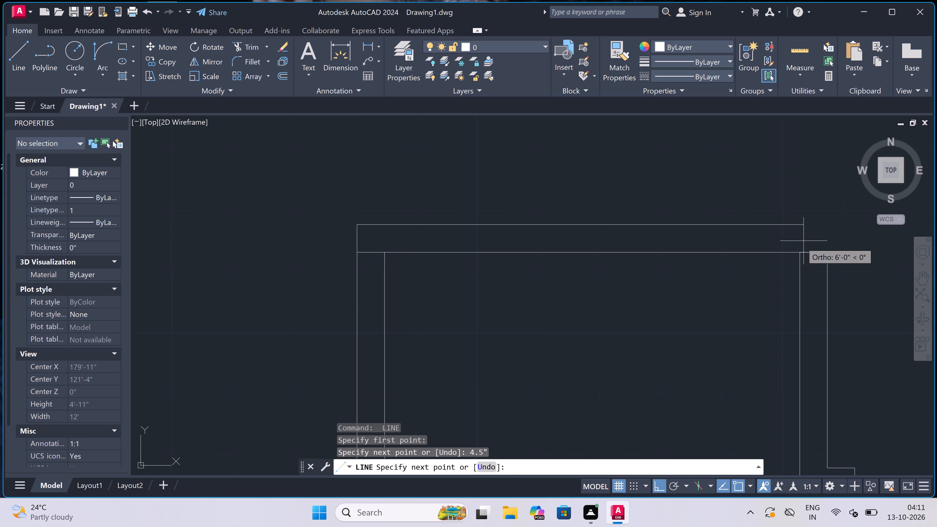
pyautogui.click(830, 226)
pyautogui.doubleClick(828, 253)
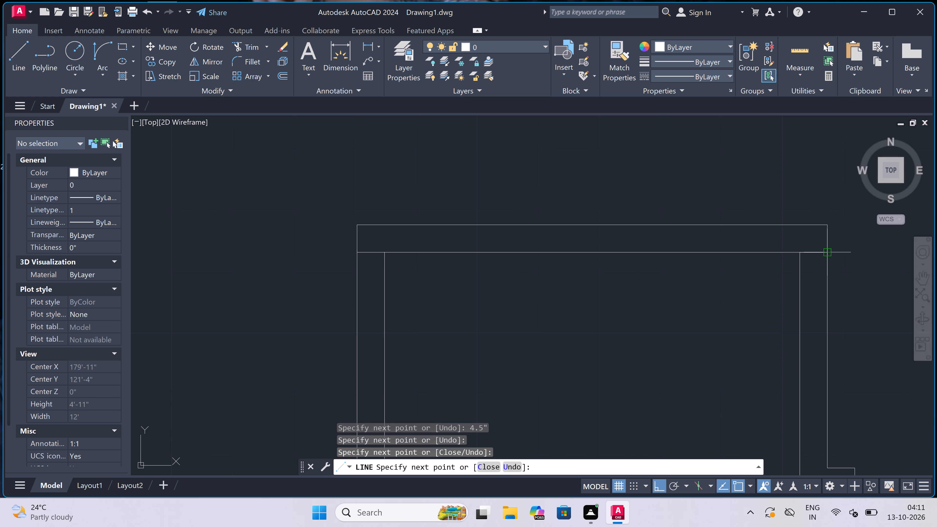
pyautogui.press('Escape')
# Trim the short end lines across both stub tops where they meet the new 4.5" connecting wall.
pyautogui.write('tr')
pyautogui.press('space')
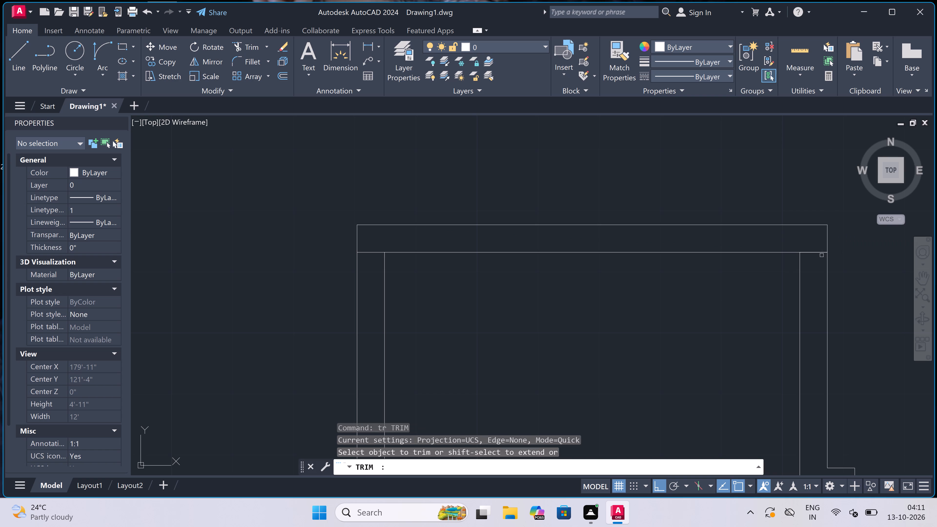
pyautogui.click(822, 255)
pyautogui.doubleClick(815, 245)
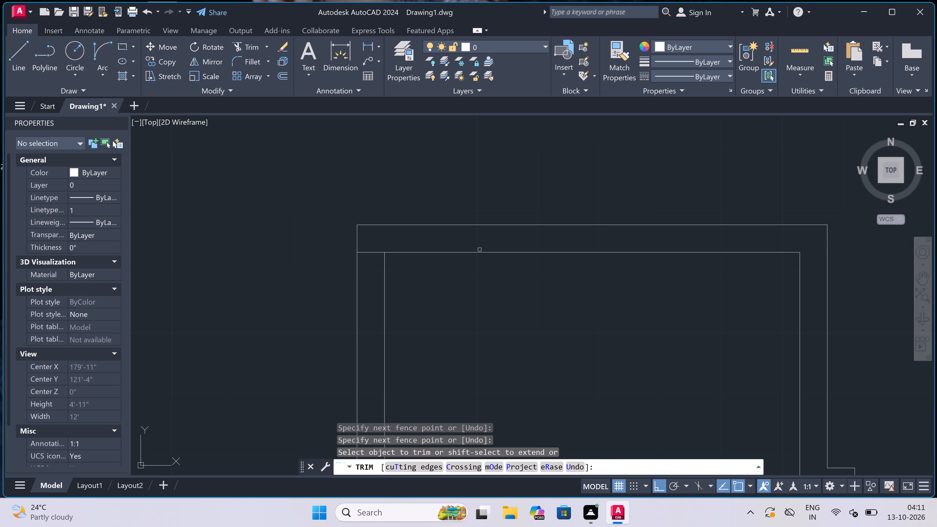
pyautogui.click(373, 249)
pyautogui.click(369, 263)
pyautogui.press('Escape')
# Draw a 4.5" thick vertical wall between the long horizontal wall's lower line and the top of the small room's north wall.
pyautogui.scroll(-3, 373, 259)
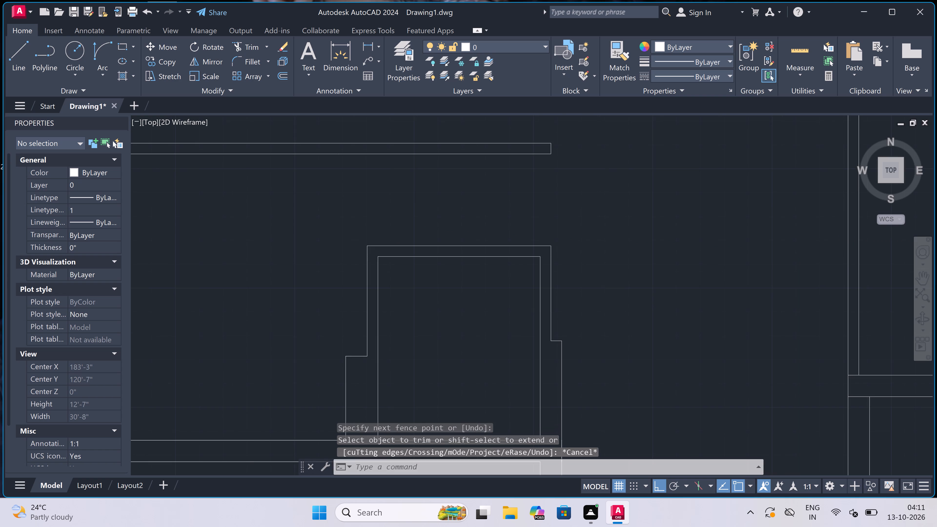
pyautogui.scroll(1, 434, 243)
pyautogui.scroll(-3, 435, 242)
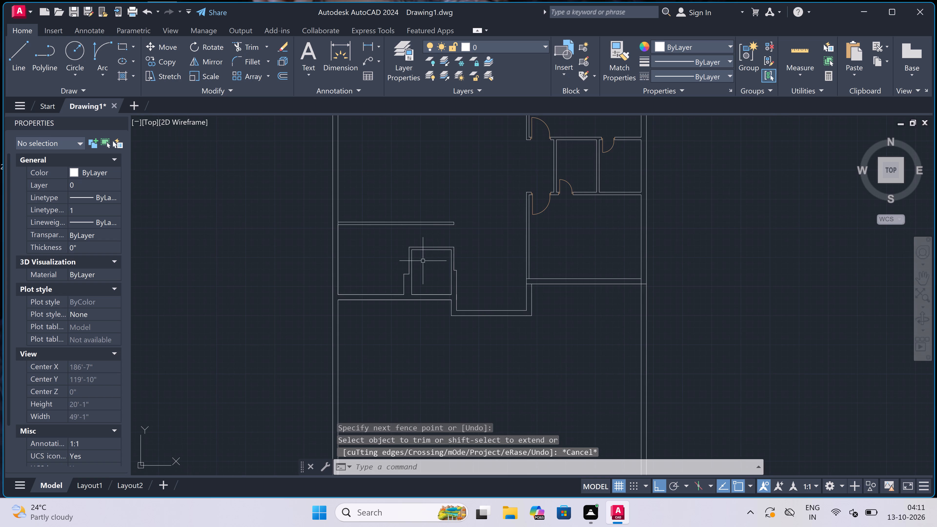
pyautogui.scroll(2, 427, 239)
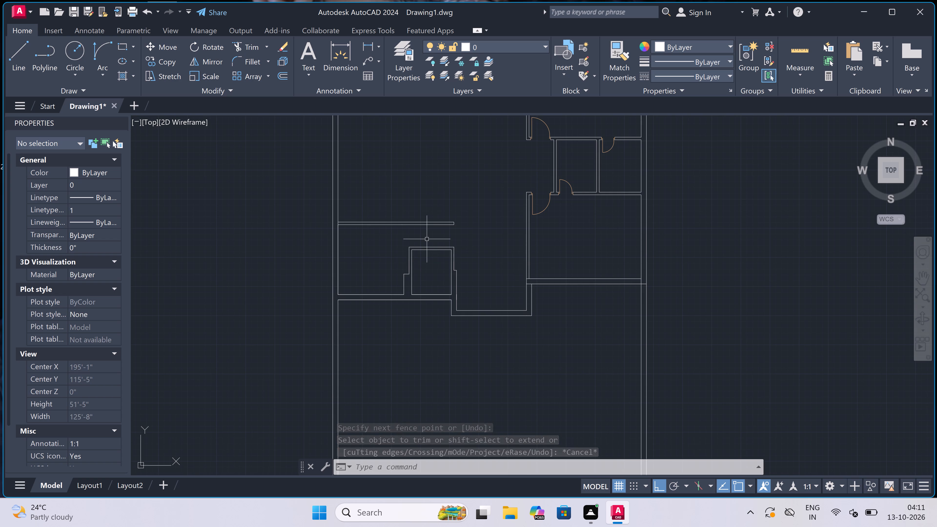
pyautogui.scroll(2, 415, 210)
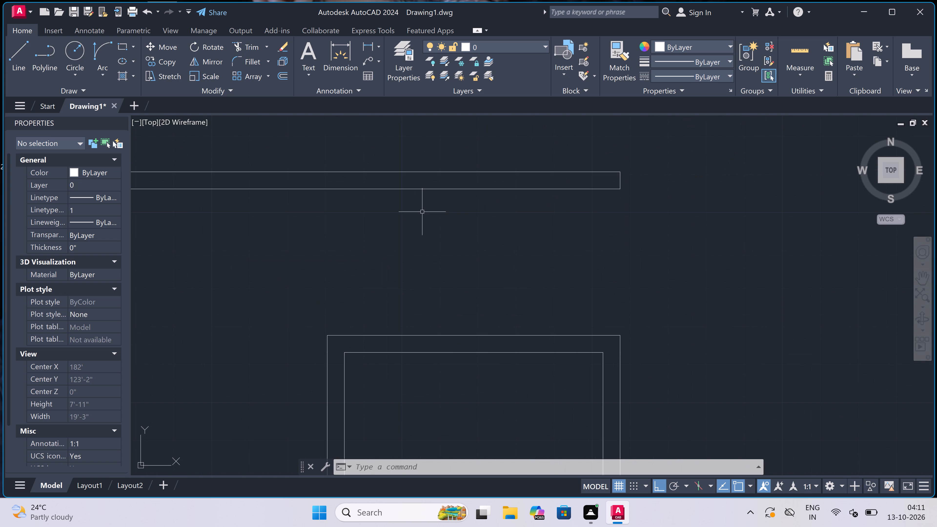
pyautogui.press('l')
pyautogui.press('space')
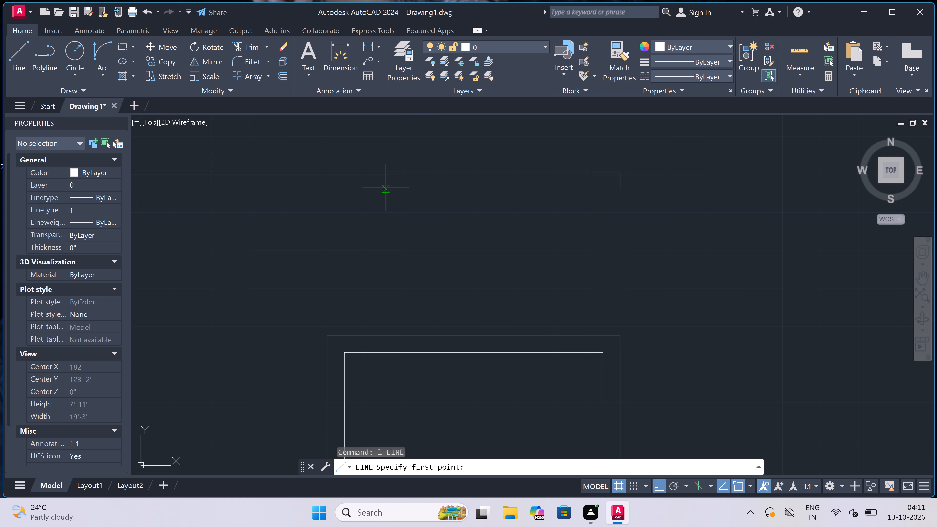
pyautogui.click(394, 187)
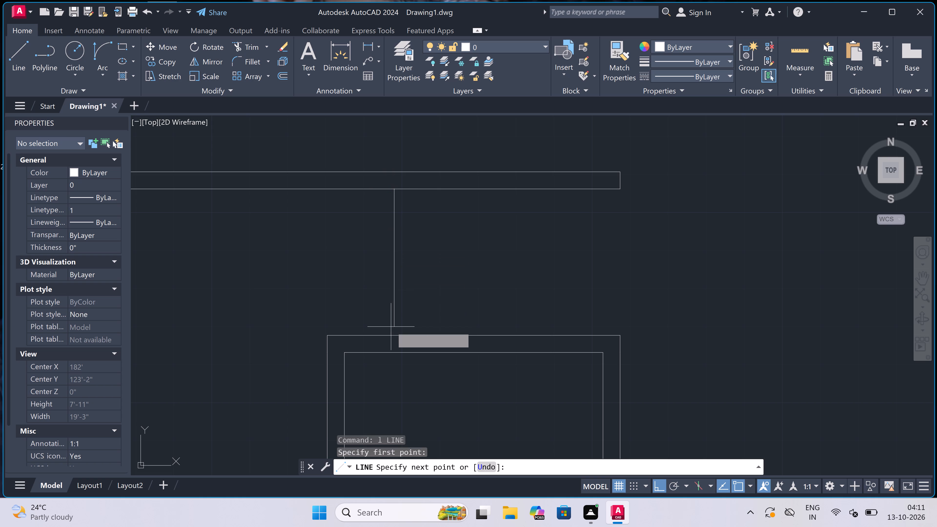
pyautogui.click(393, 334)
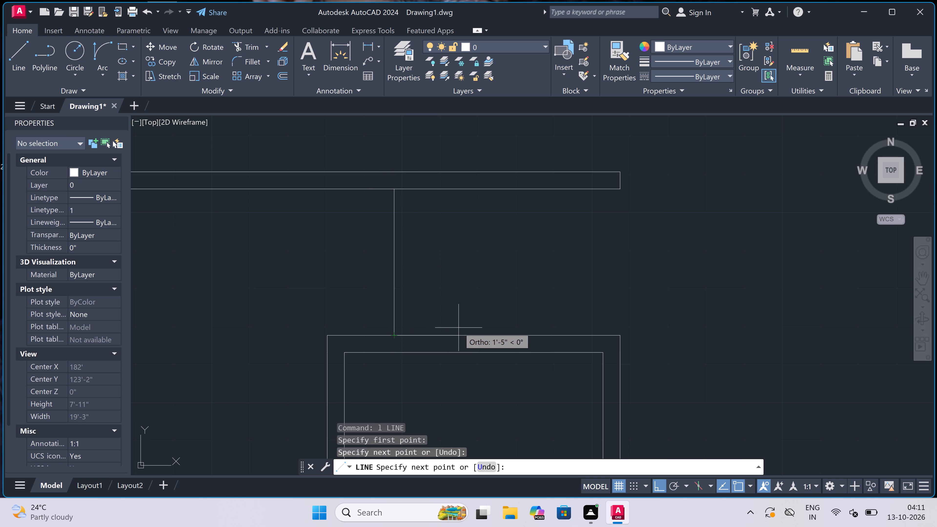
pyautogui.write('4.5"')
pyautogui.press('space')
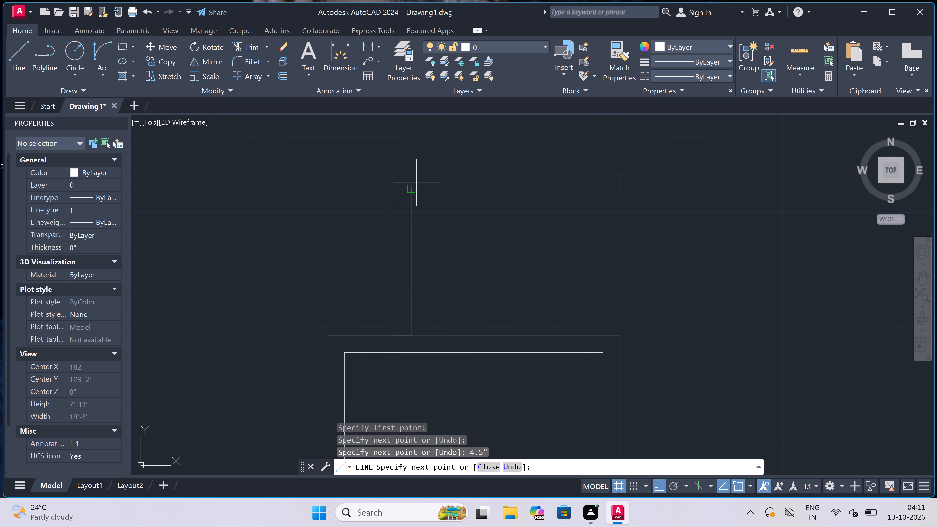
pyautogui.doubleClick(408, 190)
pyautogui.press('Escape')
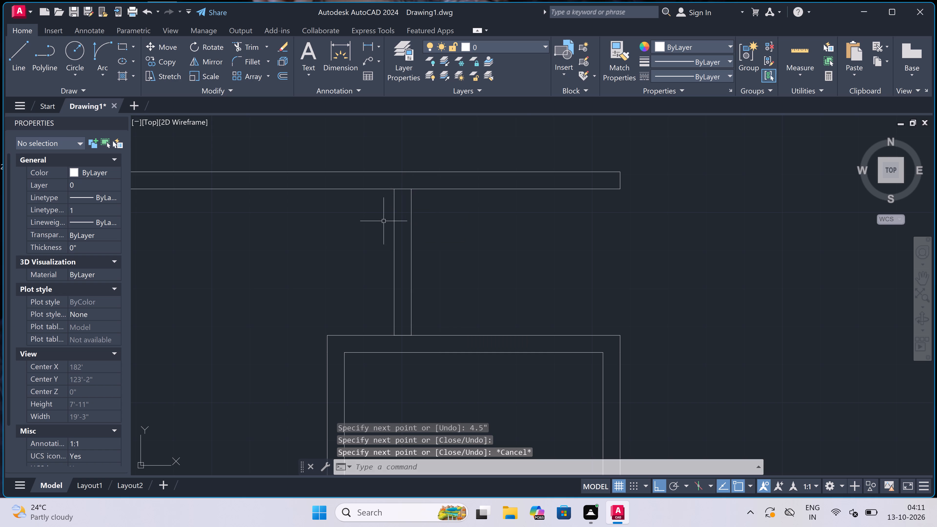
# Start a line where the long horizontal wall's upper line meets the west wall's inner face and run it 7'6" north.
pyautogui.scroll(-7, 383, 227)
pyautogui.scroll(3, 372, 202)
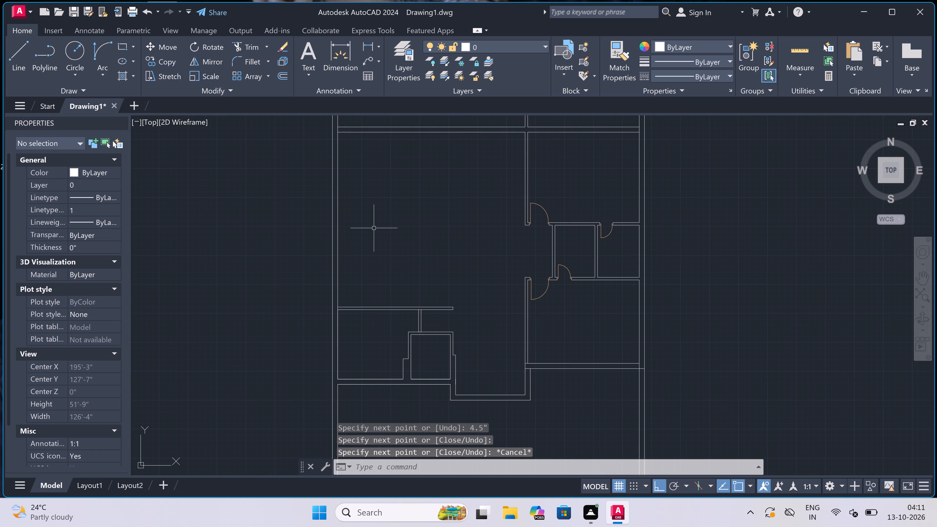
pyautogui.scroll(2, 339, 315)
pyautogui.press('space')
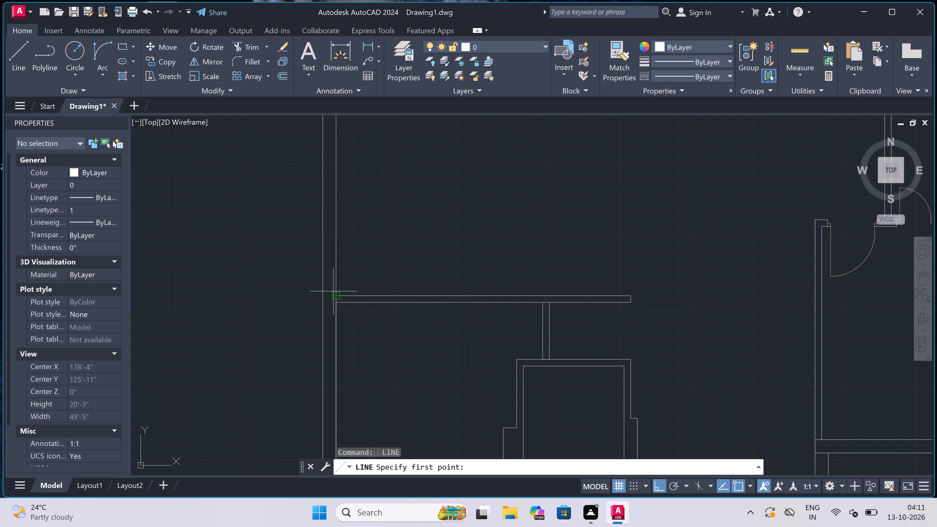
pyautogui.scroll(2, 337, 298)
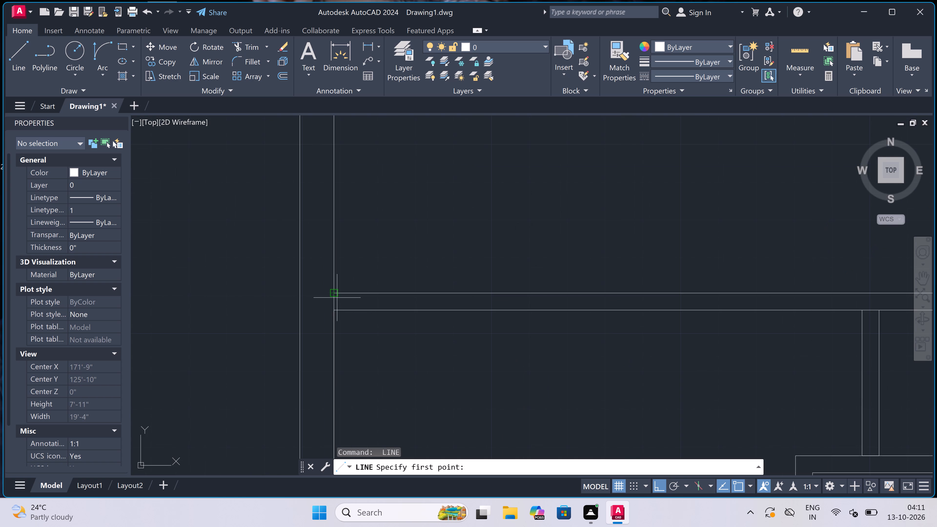
pyautogui.click(336, 295)
pyautogui.scroll(-3, 333, 278)
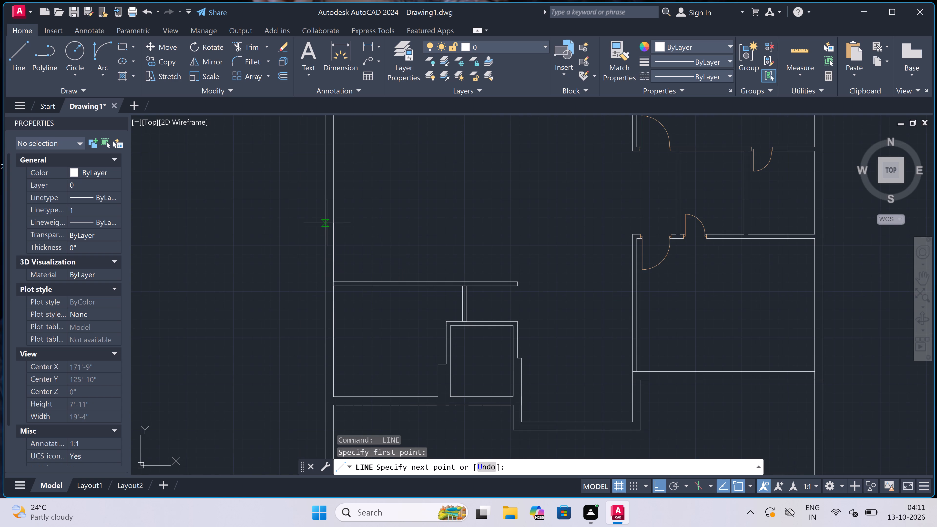
pyautogui.scroll(2, 328, 222)
pyautogui.write('7\'6"')
pyautogui.press('space')
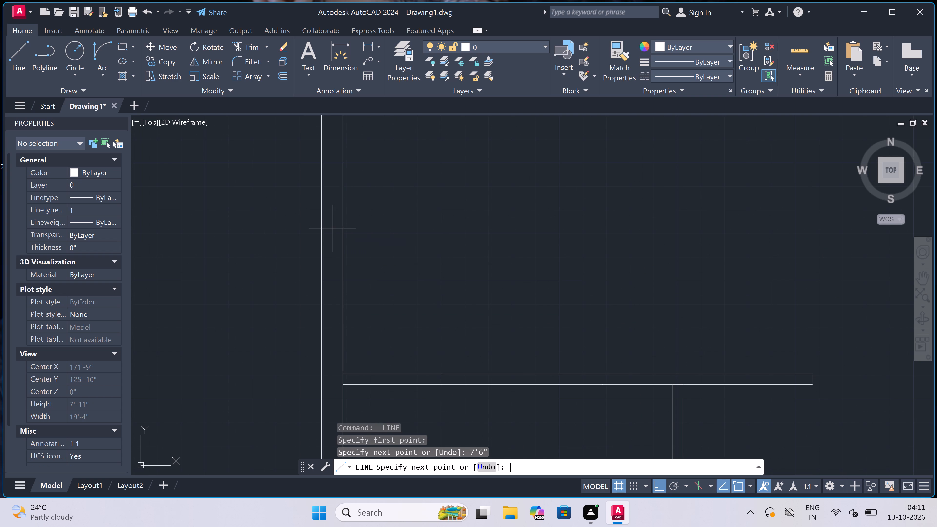
# Continue the line 7'10" east from the west wall's inner face as the new enclosure's south edge.
pyautogui.scroll(-2, 493, 198)
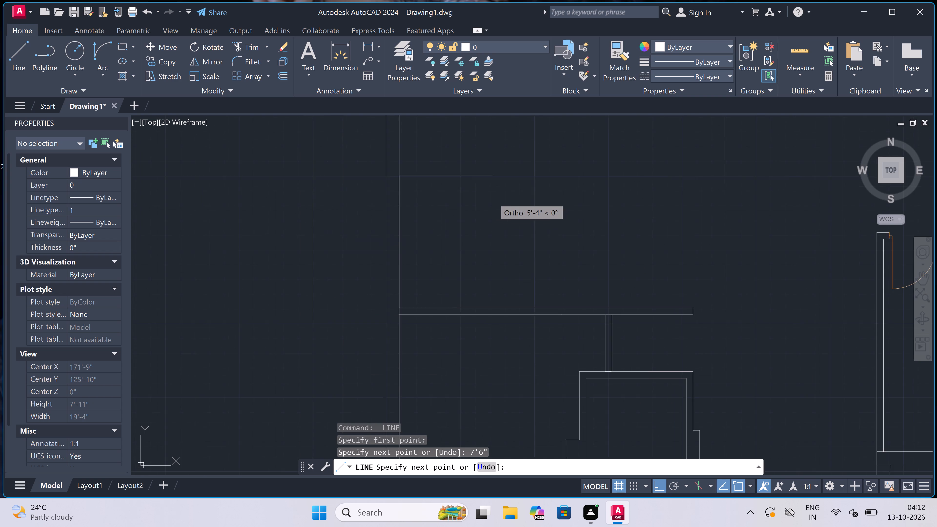
pyautogui.scroll(-1, 494, 198)
pyautogui.scroll(4, 517, 183)
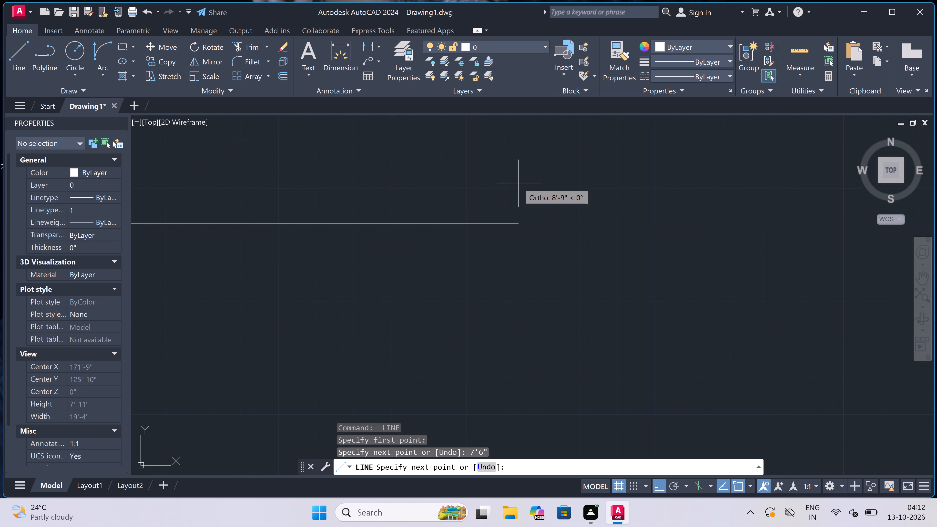
pyautogui.write("7'")
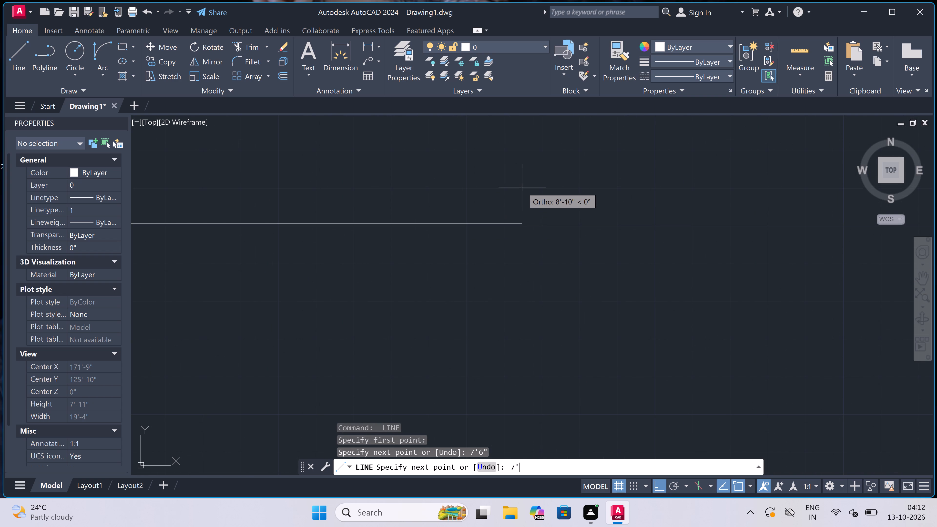
pyautogui.press('1')
pyautogui.write("0'")
pyautogui.press('space')
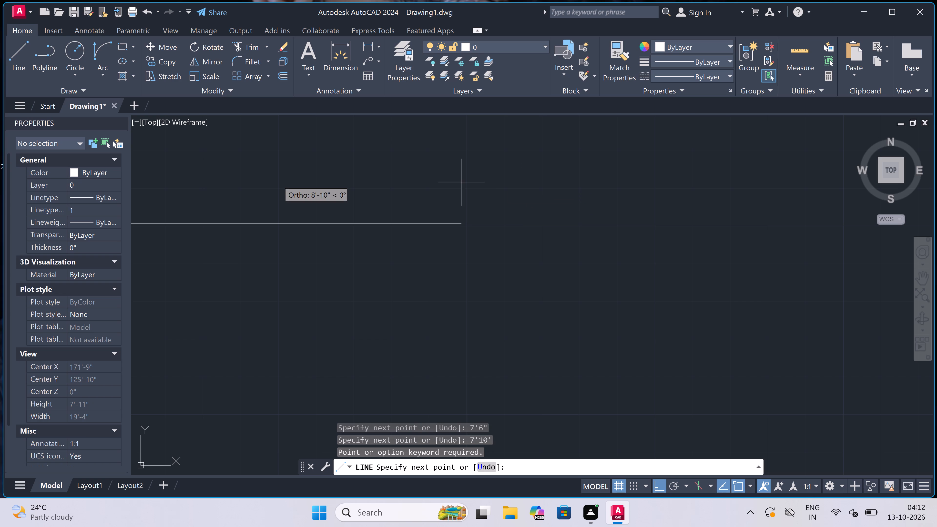
pyautogui.scroll(-4, 303, 190)
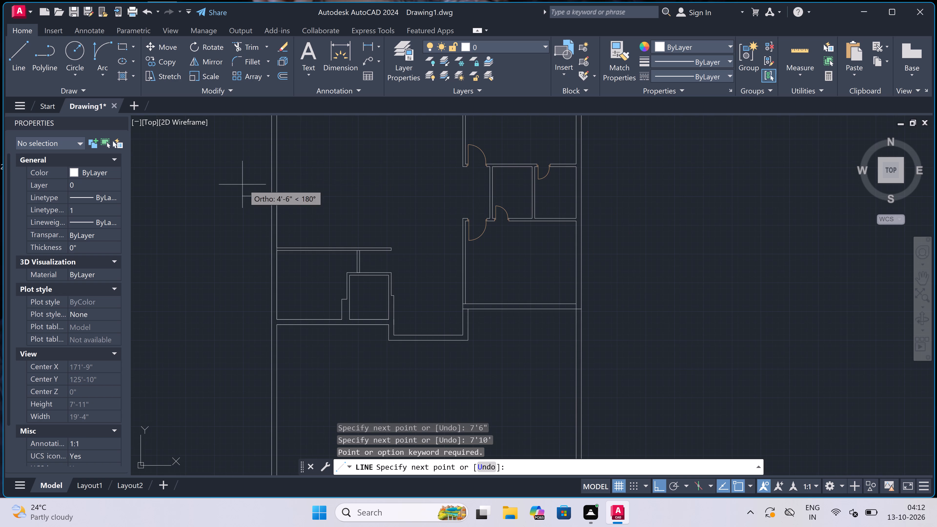
pyautogui.scroll(1, 331, 184)
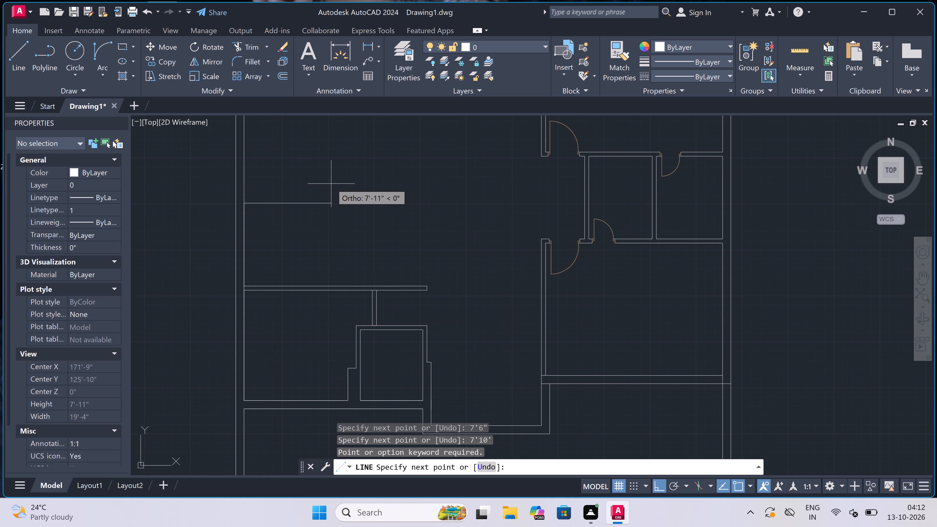
pyautogui.write("7'")
pyautogui.press('1')
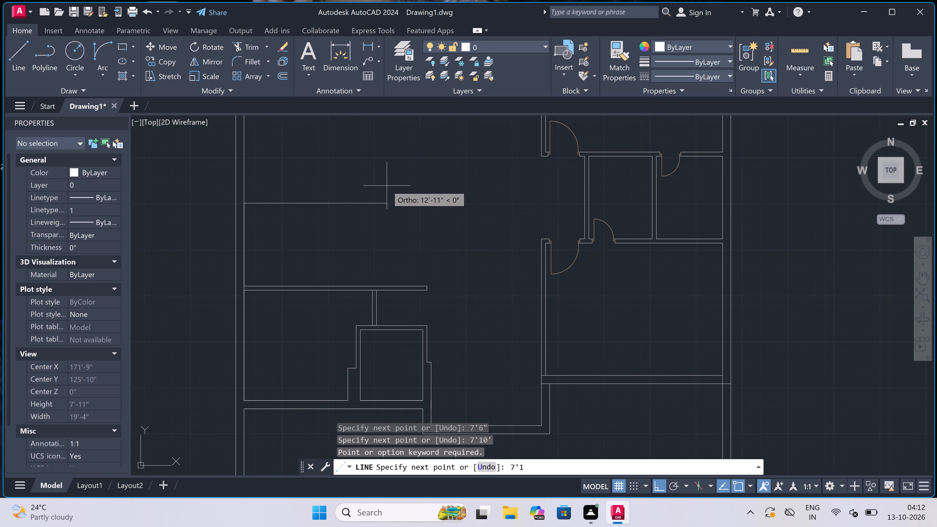
pyautogui.write("0'")
pyautogui.press('BackSpace')
pyautogui.hotkey('shift', '"')
pyautogui.press('space')
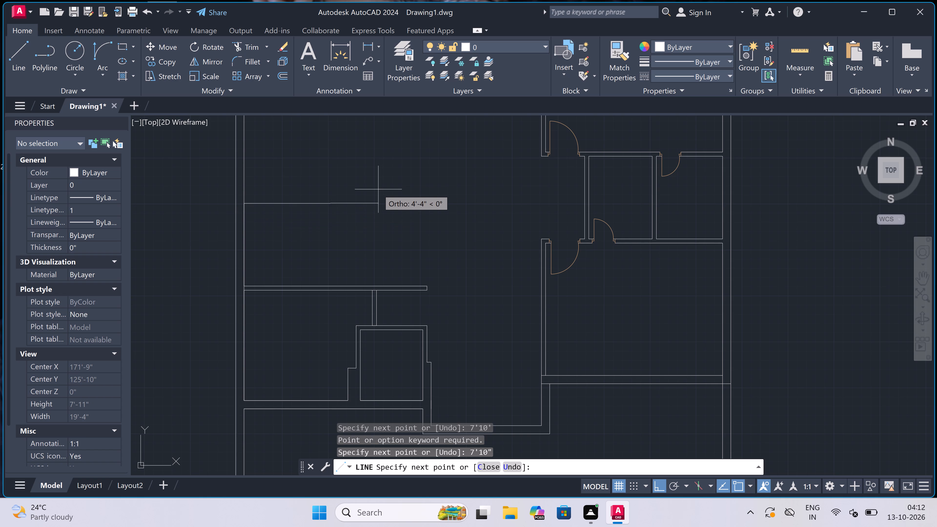
# Continue the outline 4'6" north and back west to the west wall's inner face.
pyautogui.scroll(-2, 375, 191)
pyautogui.scroll(3, 356, 148)
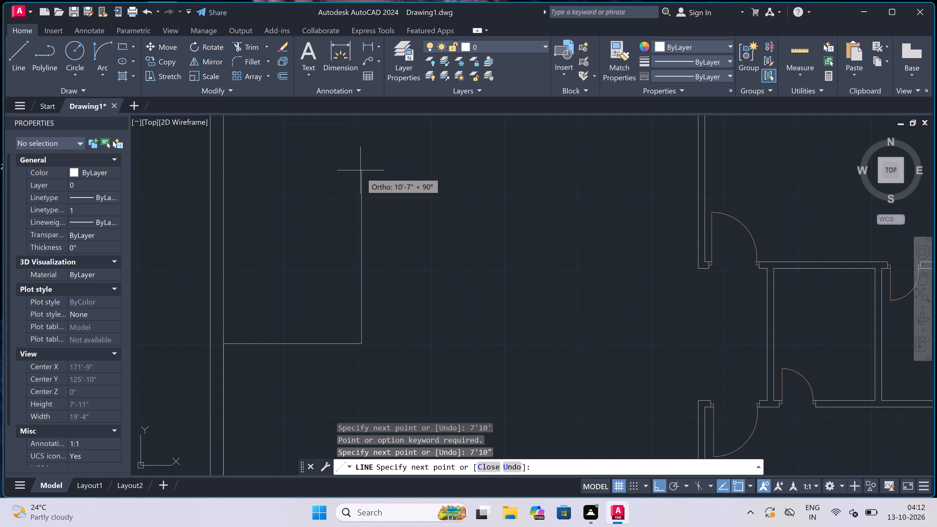
pyautogui.write("4'6")
pyautogui.write('"')
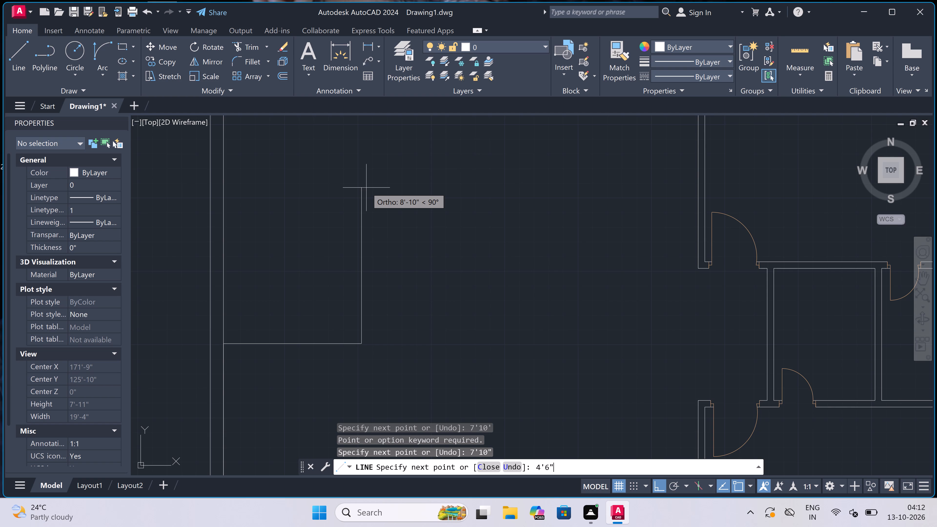
pyautogui.press('space')
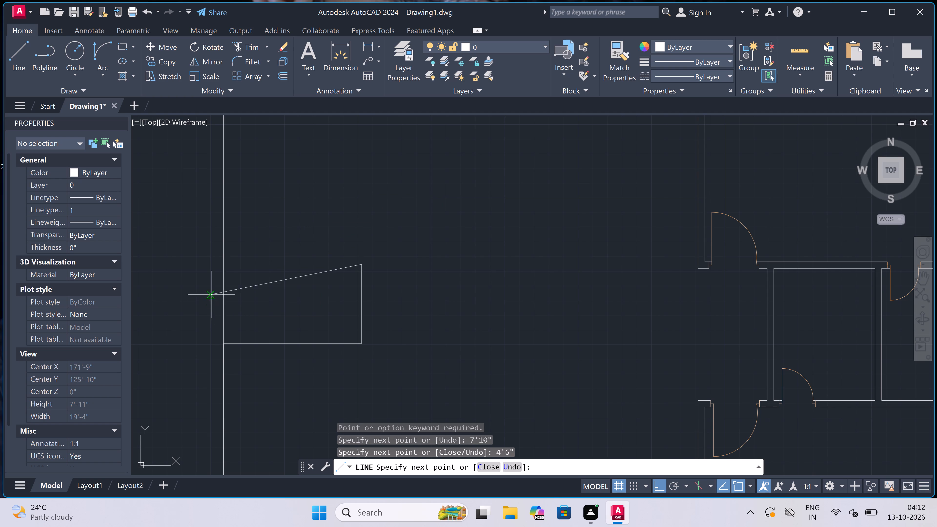
pyautogui.click(225, 263)
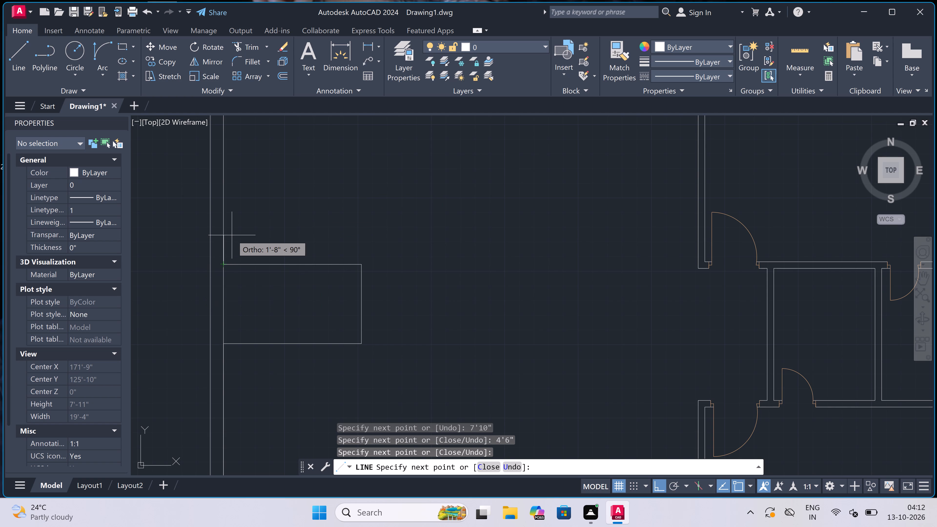
# Draw the outer line of a 9" wall around the rectangle's north and east sides, ending level with its south edge.
pyautogui.write('9"')
pyautogui.press('space')
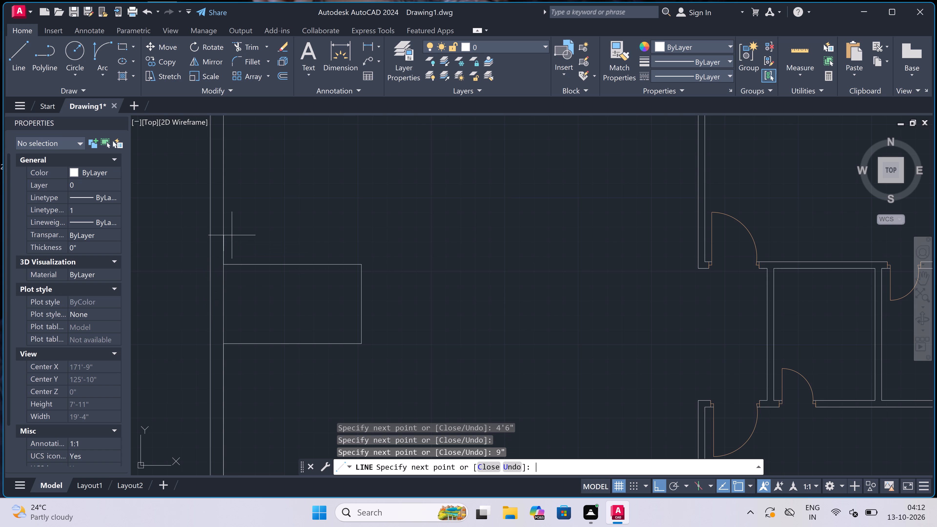
pyautogui.scroll(1, 368, 253)
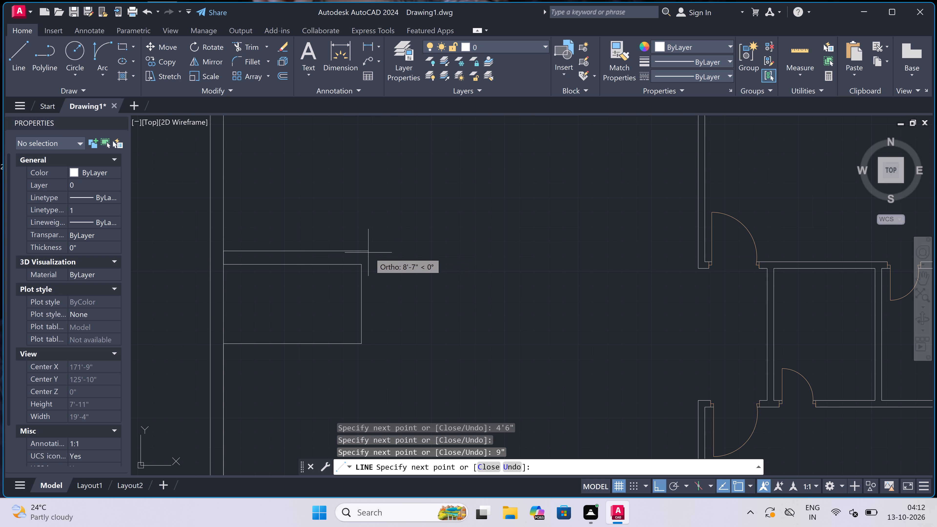
pyautogui.scroll(1, 368, 253)
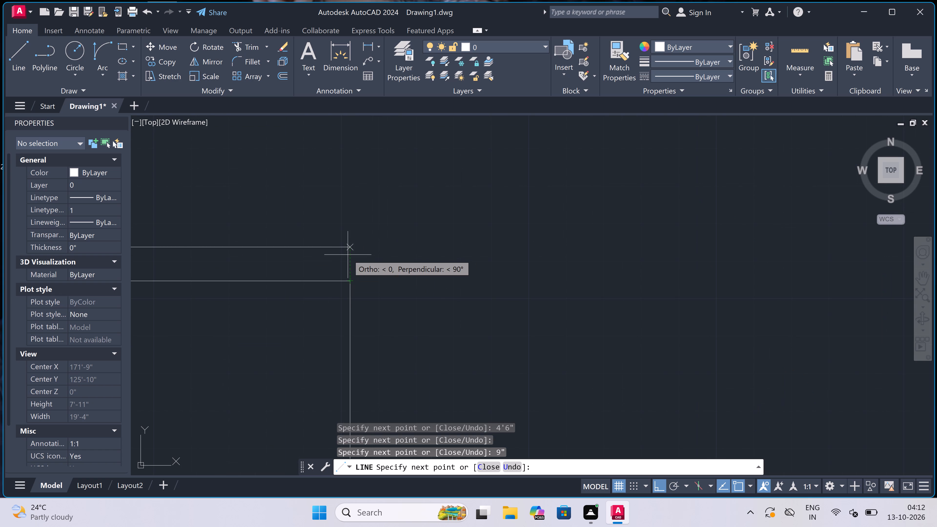
pyautogui.click(349, 249)
pyautogui.write('9"')
pyautogui.press('space')
pyautogui.scroll(-3, 411, 245)
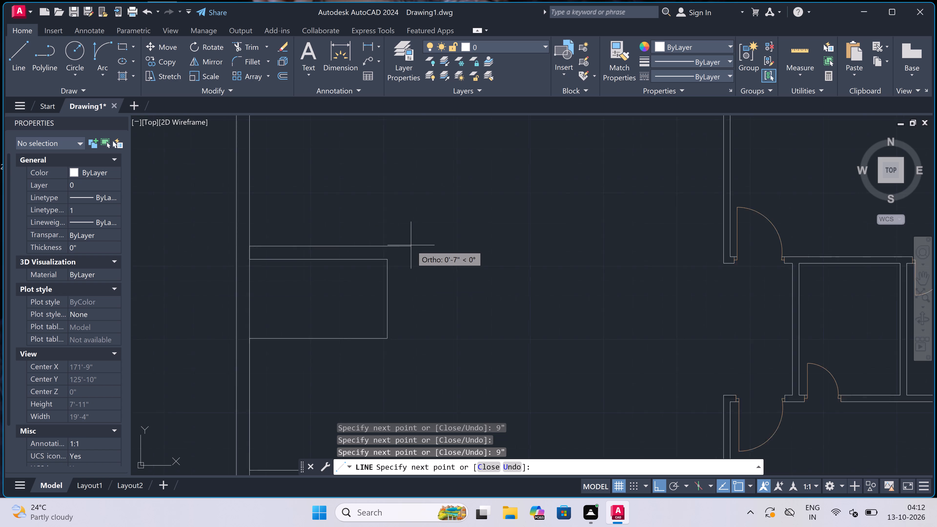
pyautogui.scroll(3, 407, 289)
pyautogui.scroll(1, 385, 352)
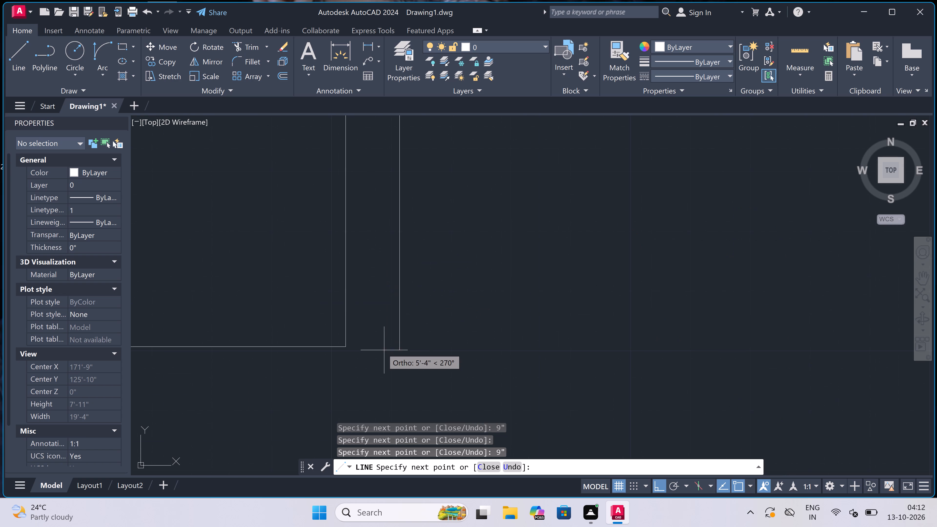
pyautogui.click(401, 343)
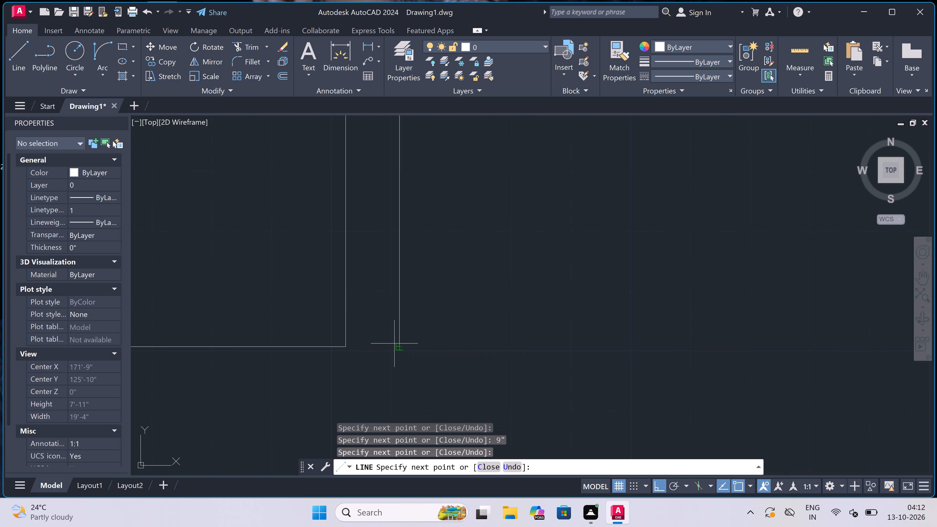
# Close the east wall's south end, then run the line 9" north and west across to the west wall's inner face.
pyautogui.doubleClick(342, 345)
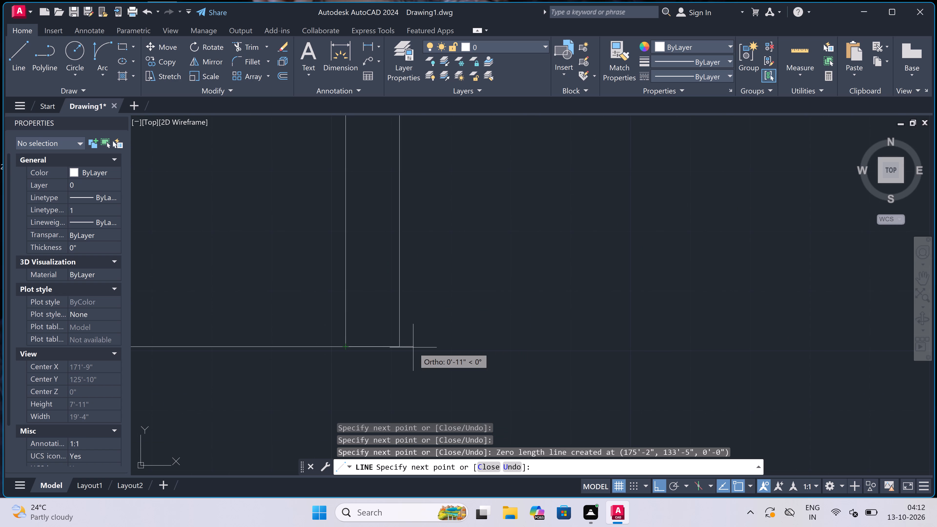
pyautogui.doubleClick(402, 345)
pyautogui.press('9')
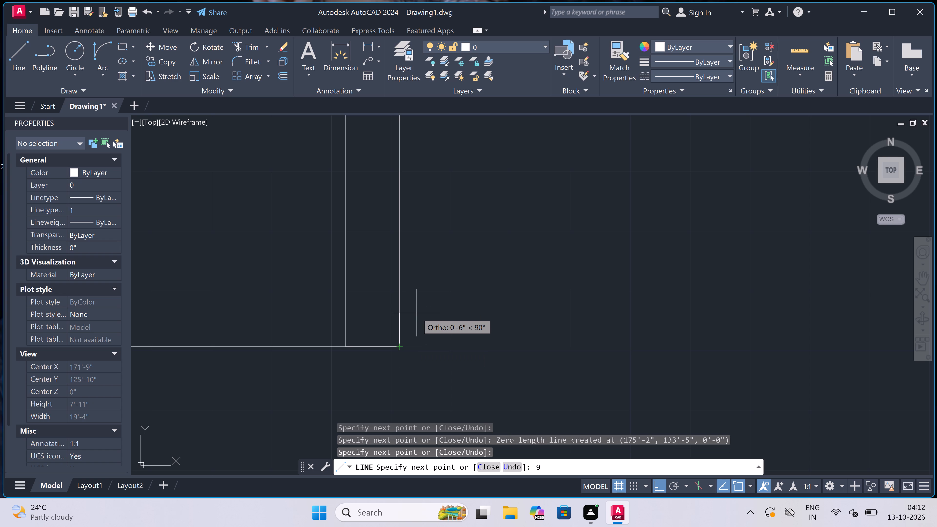
pyautogui.hotkey('shift', '"')
pyautogui.press('space')
pyautogui.scroll(-4, 417, 313)
pyautogui.scroll(2, 343, 306)
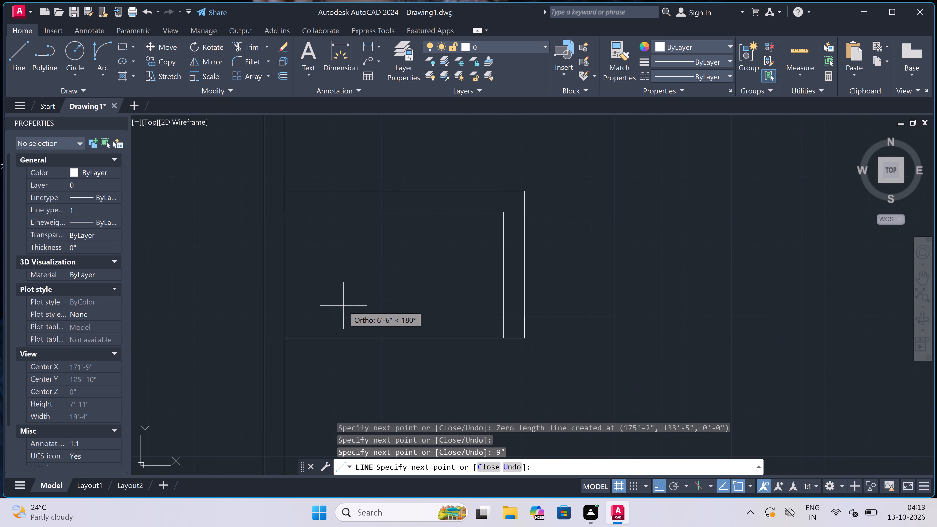
pyautogui.click(284, 318)
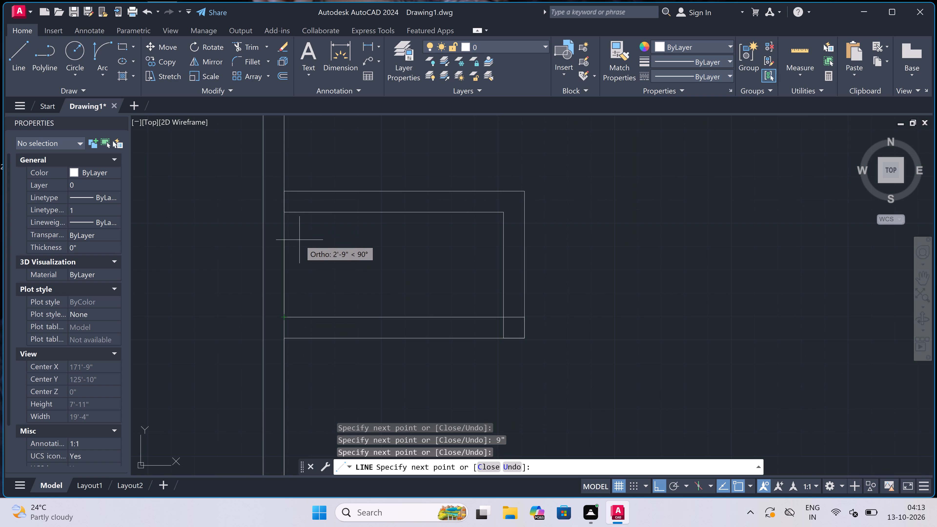
# Continue the line 4'6" and another 9" north along the west wall, then east and south to the enclosure's outer northeast corner.
pyautogui.write("4'6")
pyautogui.write('"')
pyautogui.press('space')
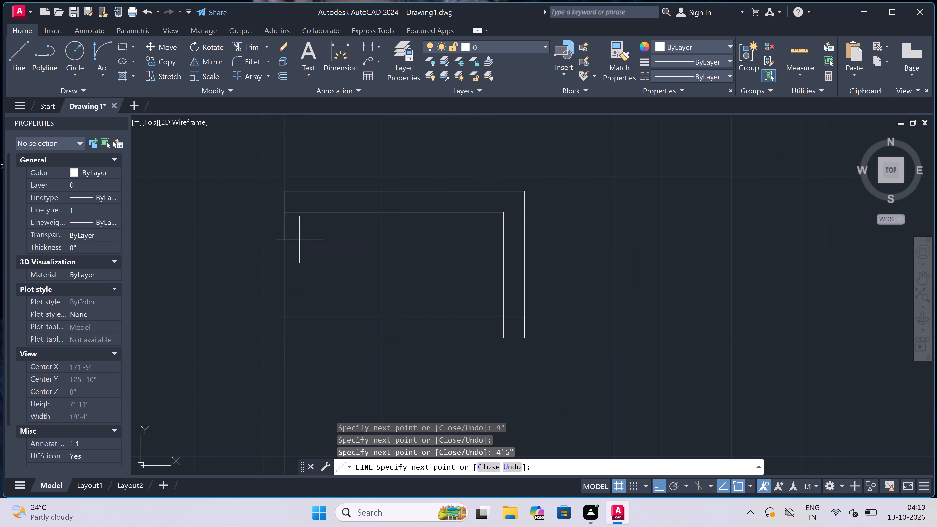
pyautogui.scroll(-3, 347, 162)
pyautogui.scroll(3, 322, 138)
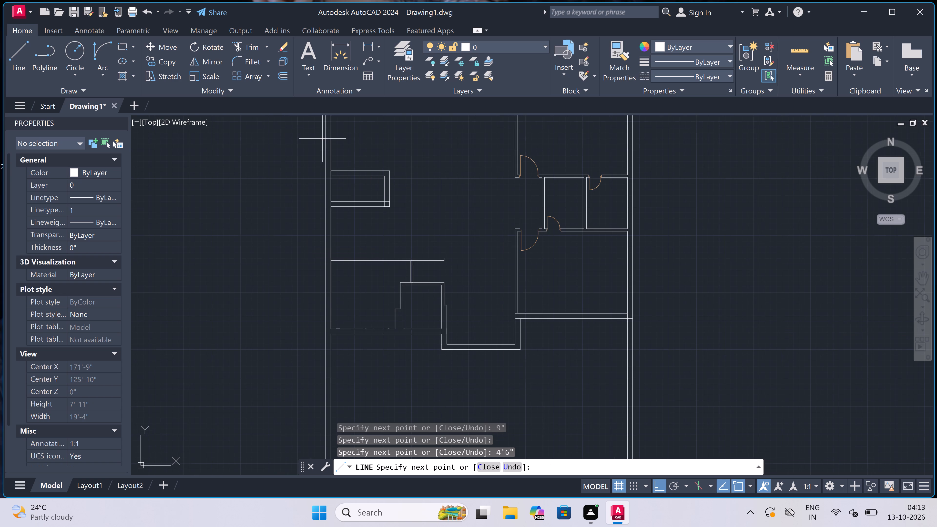
pyautogui.press('9')
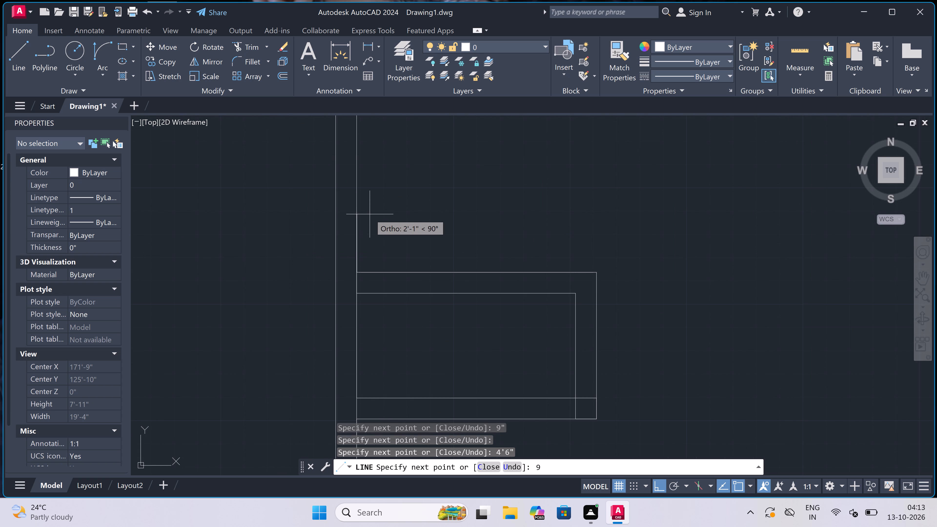
pyautogui.write('"')
pyautogui.press('space')
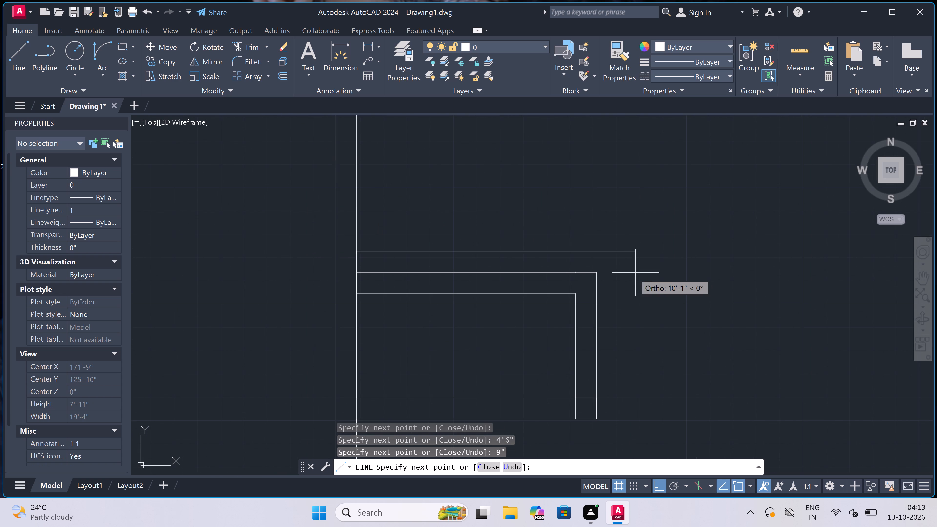
pyautogui.scroll(2, 595, 263)
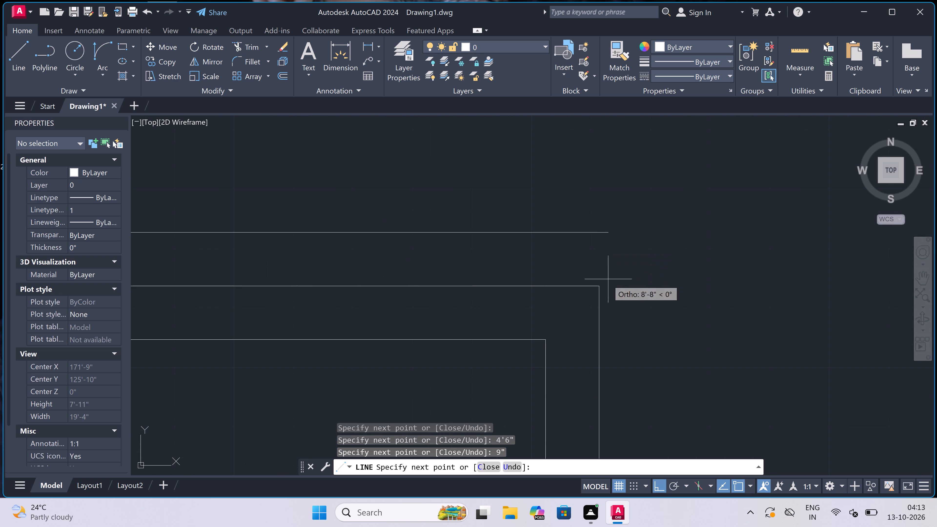
pyautogui.click(599, 237)
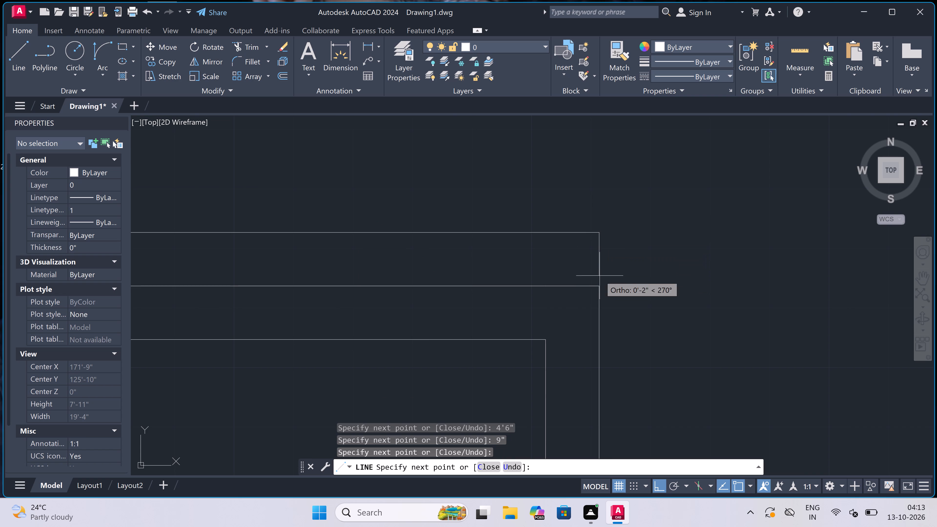
pyautogui.moveTo(601, 283); pyautogui.dragTo(603, 285)
pyautogui.press('Escape')
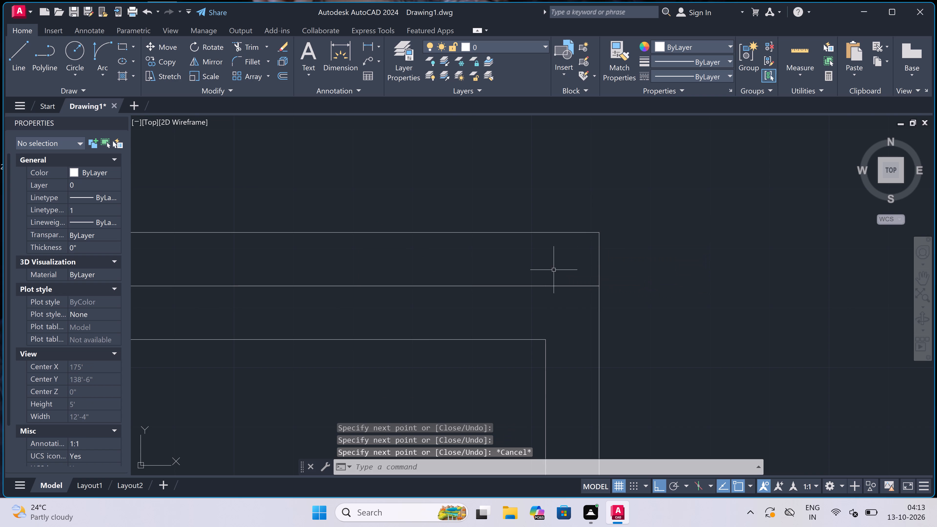
# Draw a line from the enclosure's inner northeast corner north to the next horizontal wall line.
pyautogui.press('space')
pyautogui.doubleClick(547, 342)
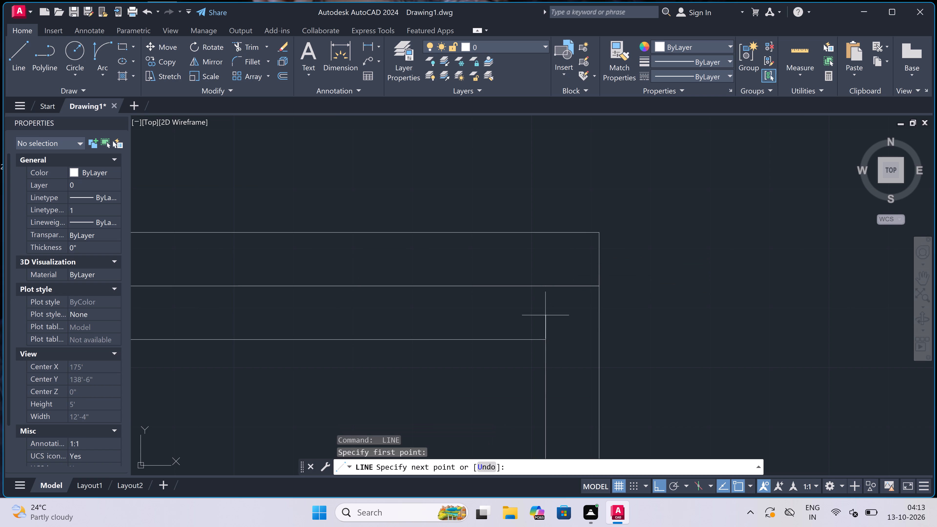
pyautogui.click(550, 285)
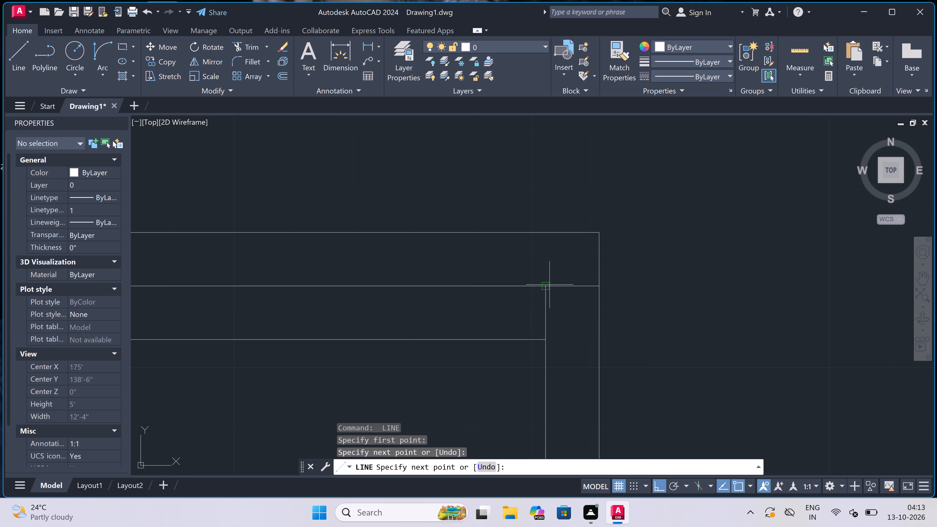
pyautogui.press('Escape')
# Trim the wall-line stub at the northeast corner and remove the old inner north line, leaving a 9" north wall.
pyautogui.scroll(-1, 461, 245)
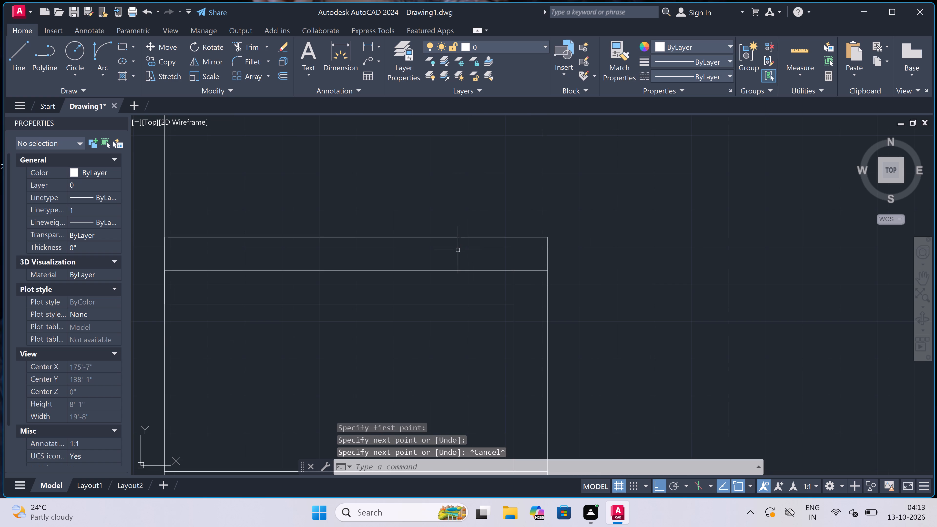
pyautogui.press('t')
pyautogui.press('r')
pyautogui.press('space')
pyautogui.click(453, 285)
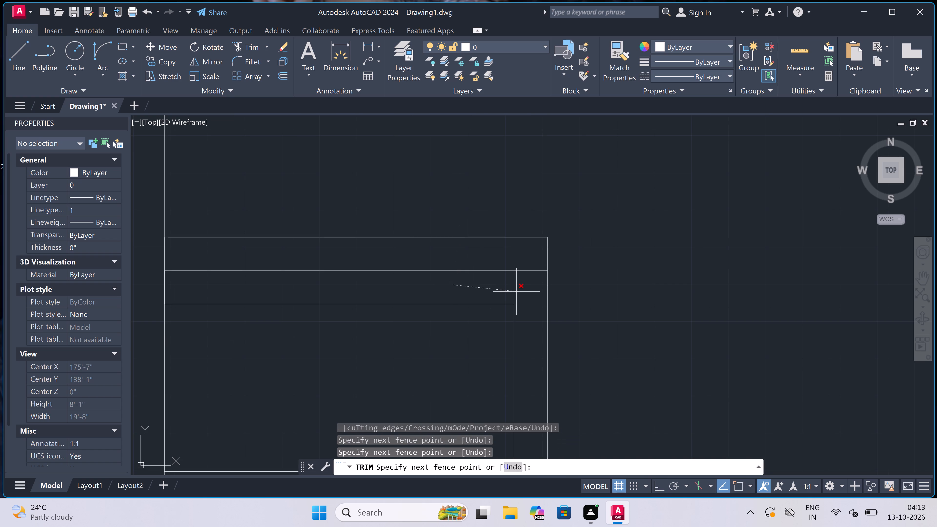
pyautogui.click(522, 292)
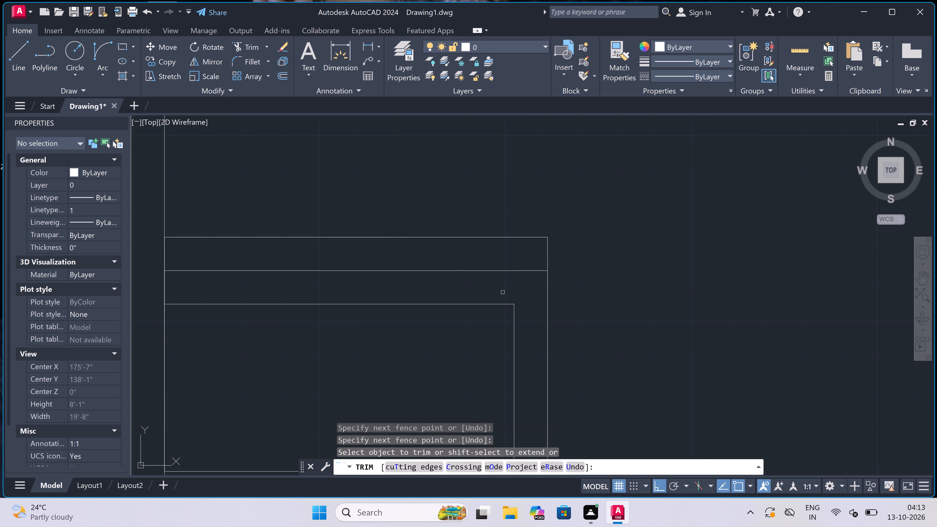
pyautogui.hotkey('ctrl', 'z')
pyautogui.doubleClick(533, 284)
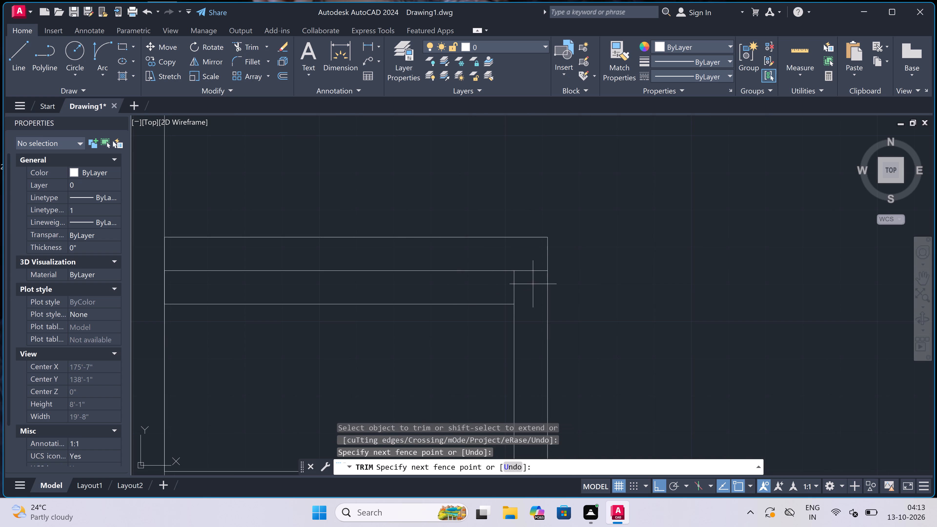
pyautogui.click(532, 266)
pyautogui.scroll(-3, 442, 262)
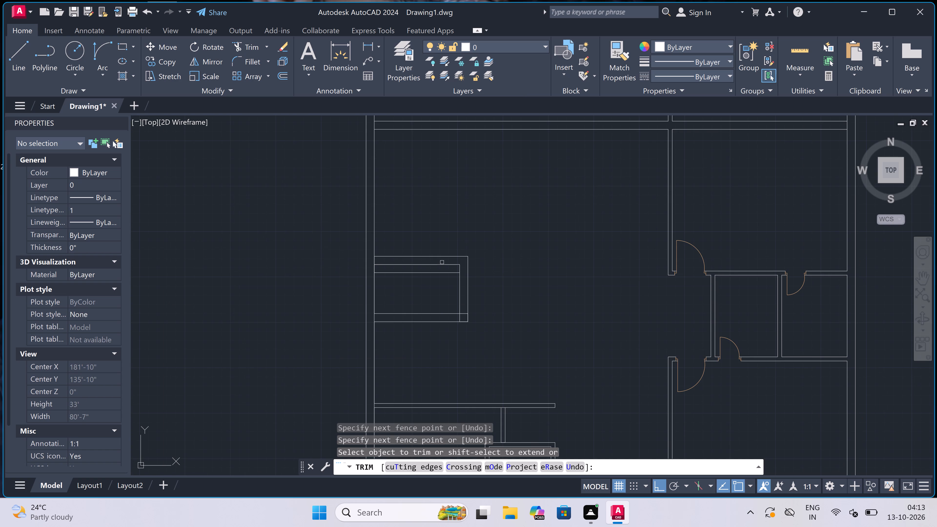
pyautogui.click(432, 274)
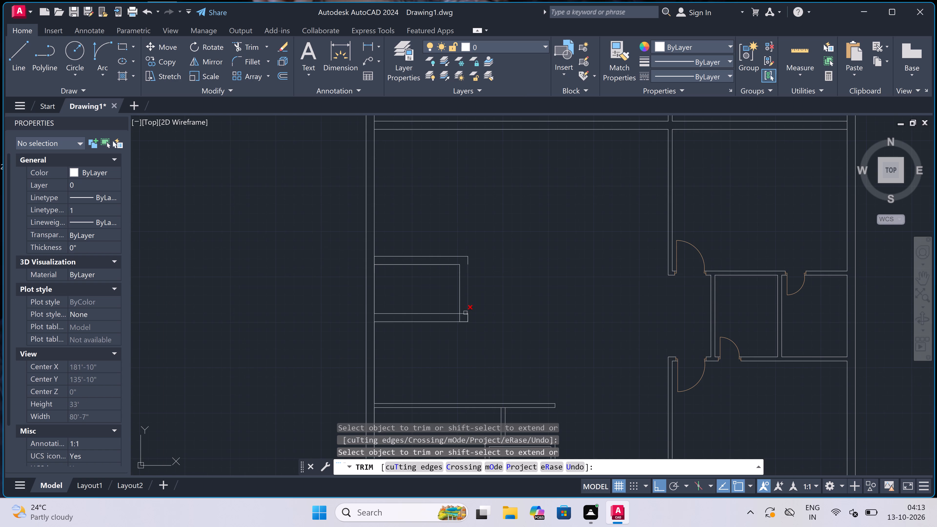
# Trim the overlapping inner wall lines inside the enclosure's southeast corner.
pyautogui.scroll(4, 461, 317)
pyautogui.click(445, 335)
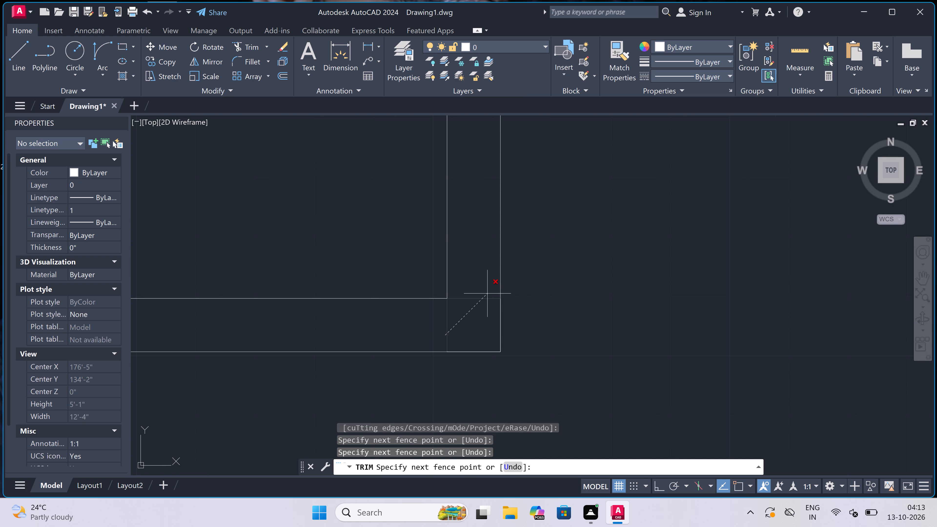
pyautogui.click(486, 284)
pyautogui.scroll(-4, 465, 294)
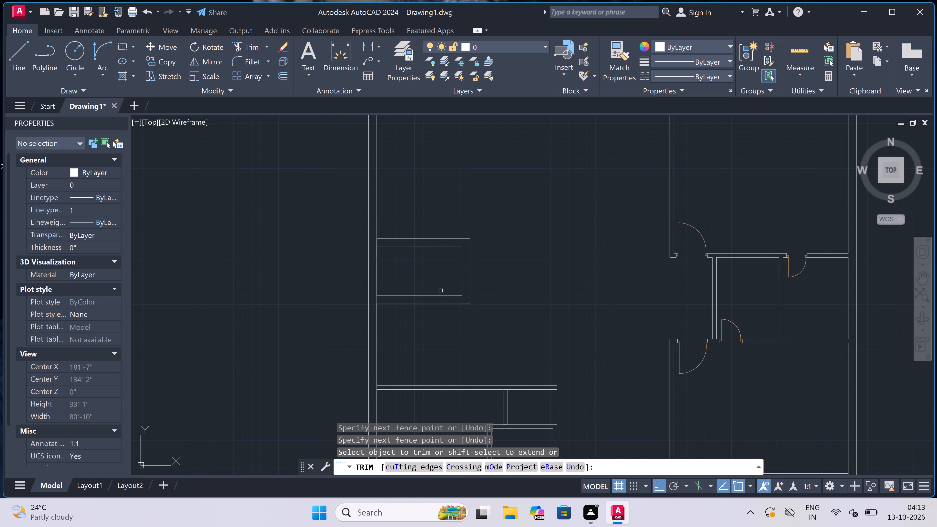
# Trim the west wall's inner face where the enclosure's north and south walls join it.
pyautogui.scroll(4, 379, 247)
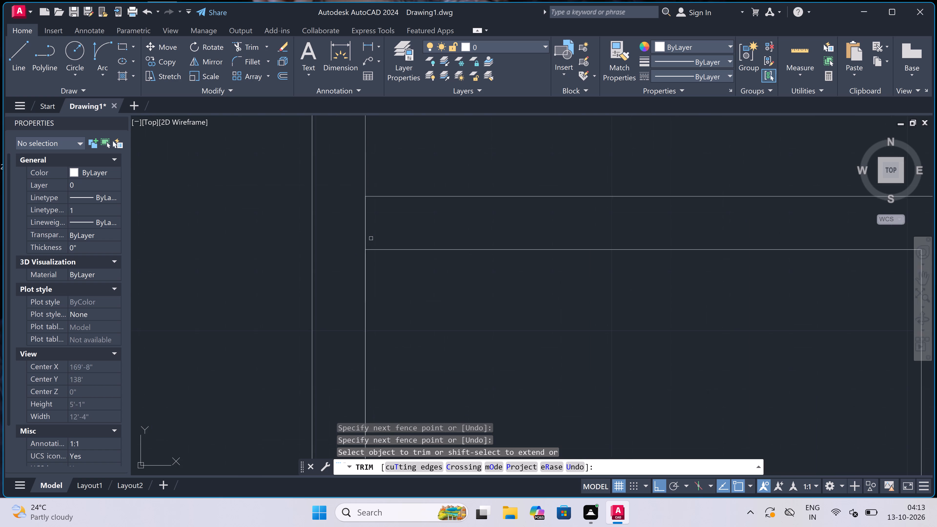
pyautogui.click(354, 235)
pyautogui.click(409, 237)
pyautogui.scroll(-3, 409, 238)
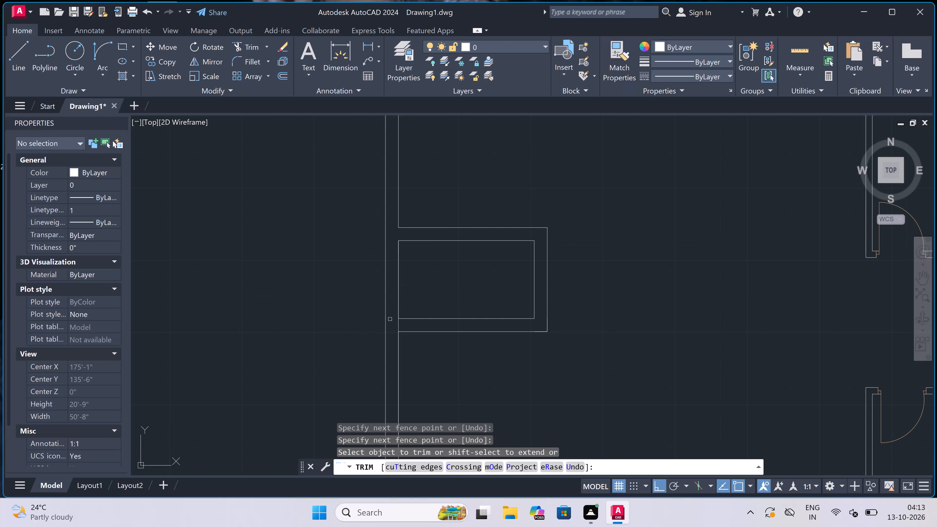
pyautogui.scroll(4, 388, 328)
pyautogui.click(412, 322)
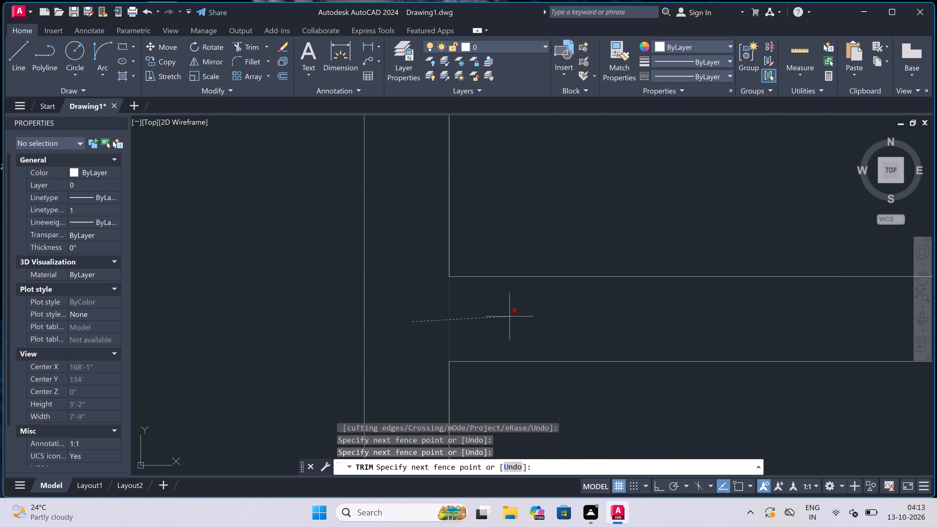
pyautogui.click(509, 316)
pyautogui.scroll(-3, 443, 302)
pyautogui.press('Escape')
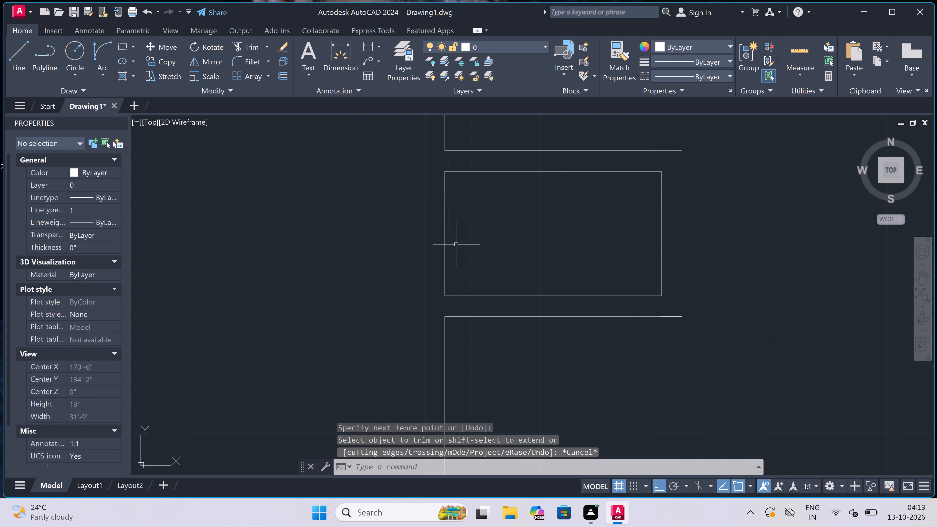
# Erase the line on the west wall's inner face between the enclosure's north and south walls.
pyautogui.click(446, 234)
pyautogui.press('Delete')
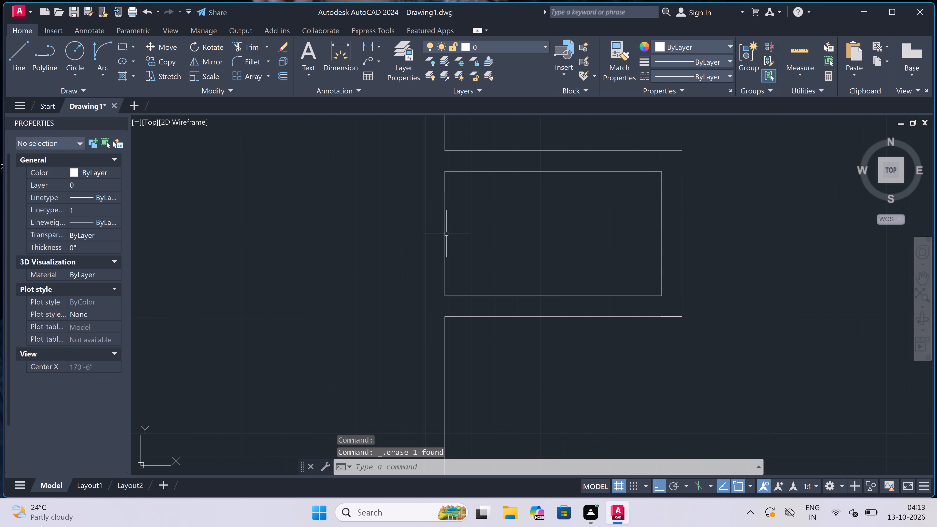
# Draw a line from the enclosure's outer northwest corner 5'6" north, 6' east, and south to the enclosure's north wall.
pyautogui.scroll(-6, 352, 229)
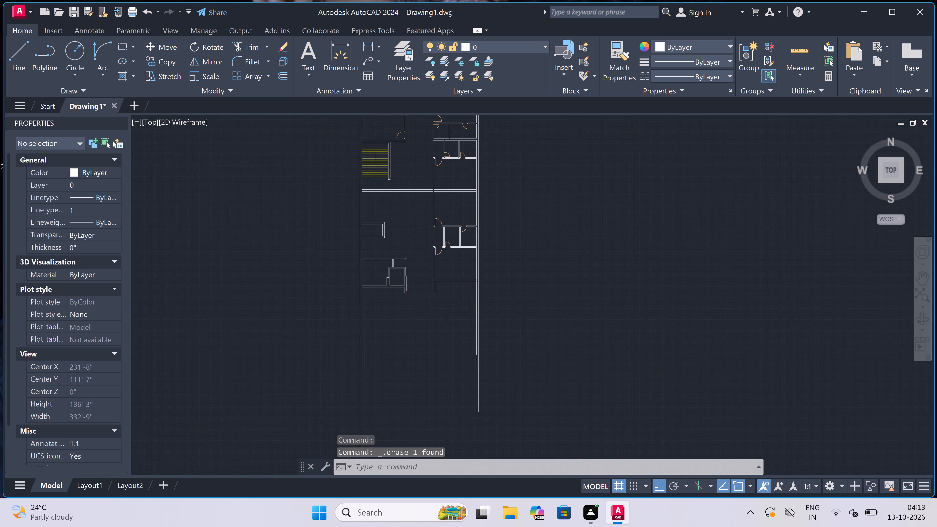
pyautogui.scroll(2, 369, 203)
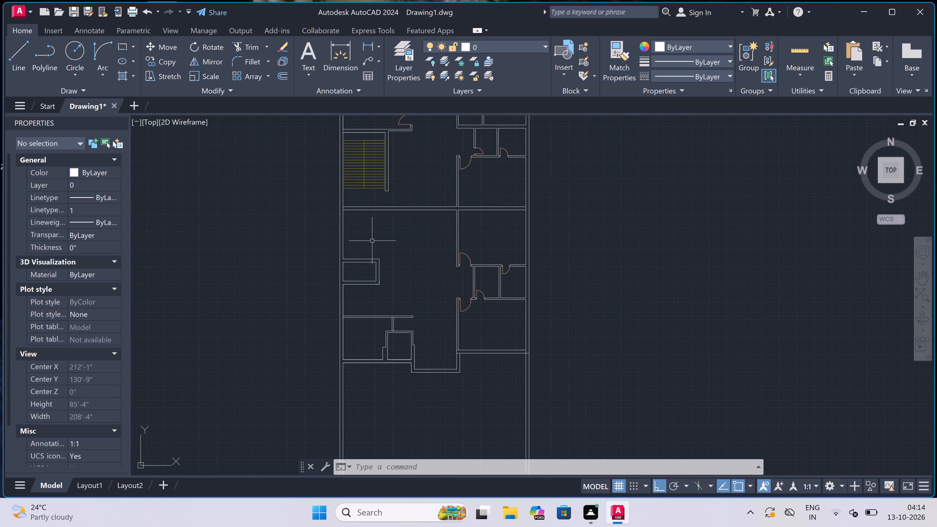
pyautogui.scroll(-2, 369, 250)
pyautogui.scroll(2, 366, 235)
pyautogui.scroll(3, 361, 274)
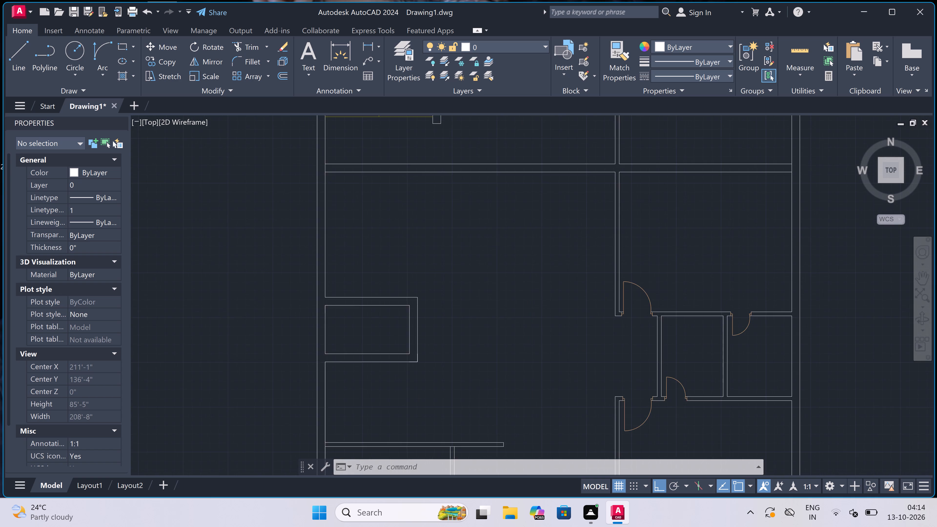
pyautogui.write('l')
pyautogui.press('space')
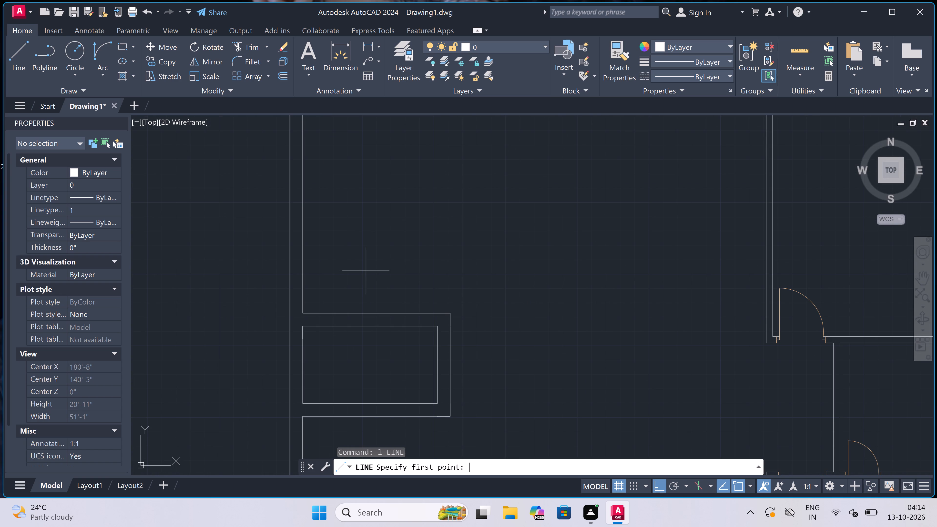
pyautogui.click(304, 312)
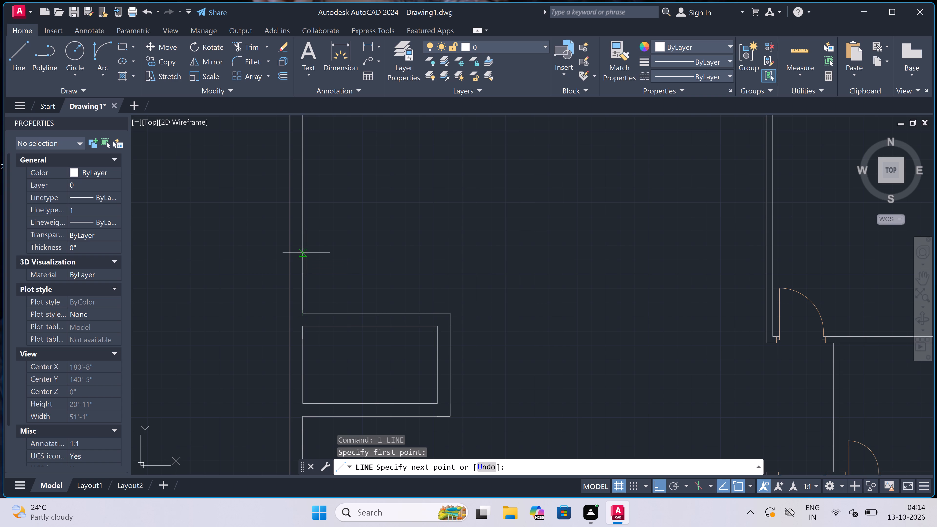
pyautogui.write("5'6")
pyautogui.write('"')
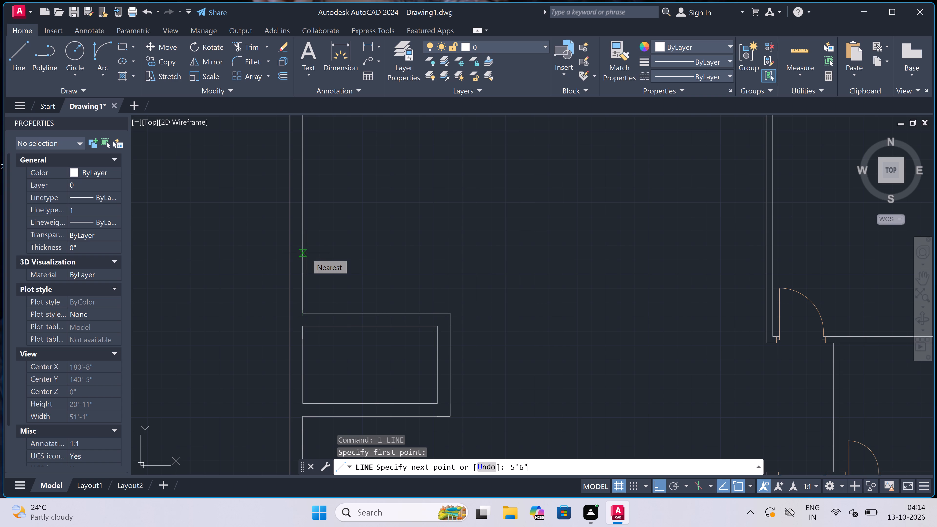
pyautogui.press('space')
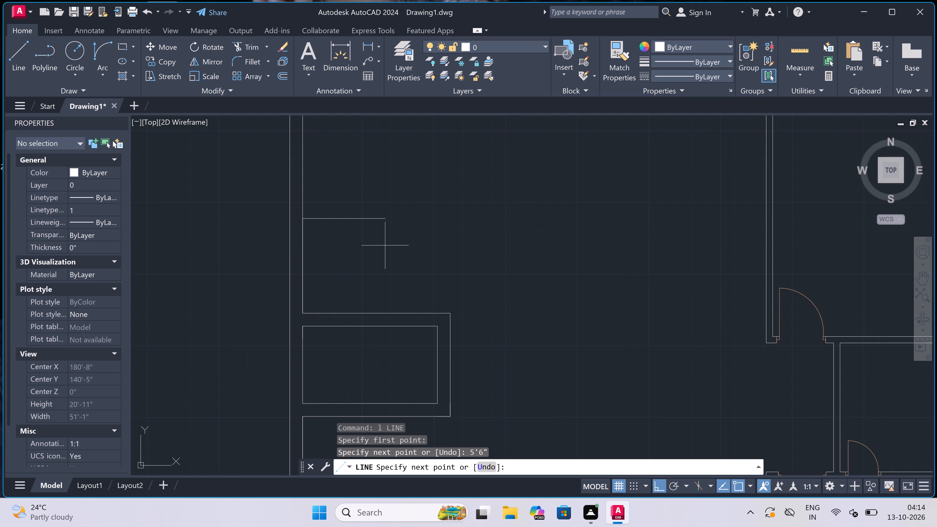
pyautogui.write("6'")
pyautogui.press('space')
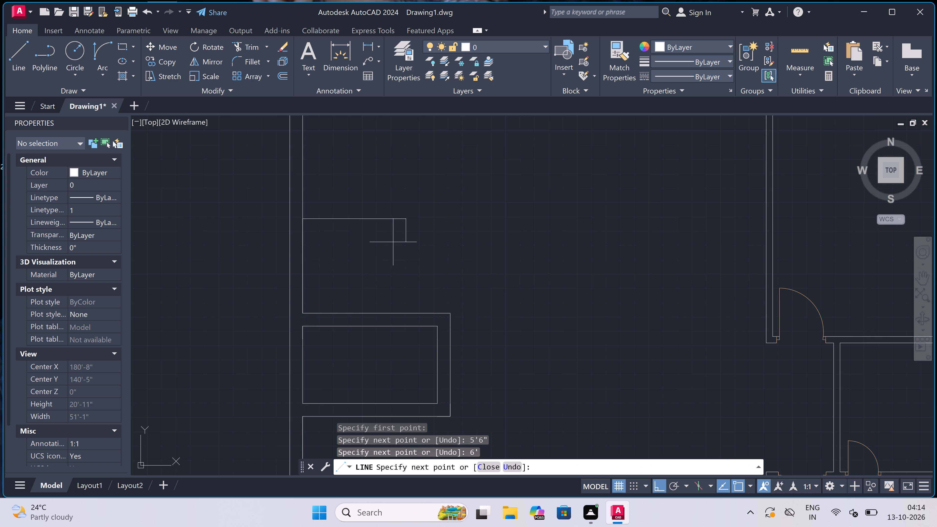
pyautogui.click(407, 313)
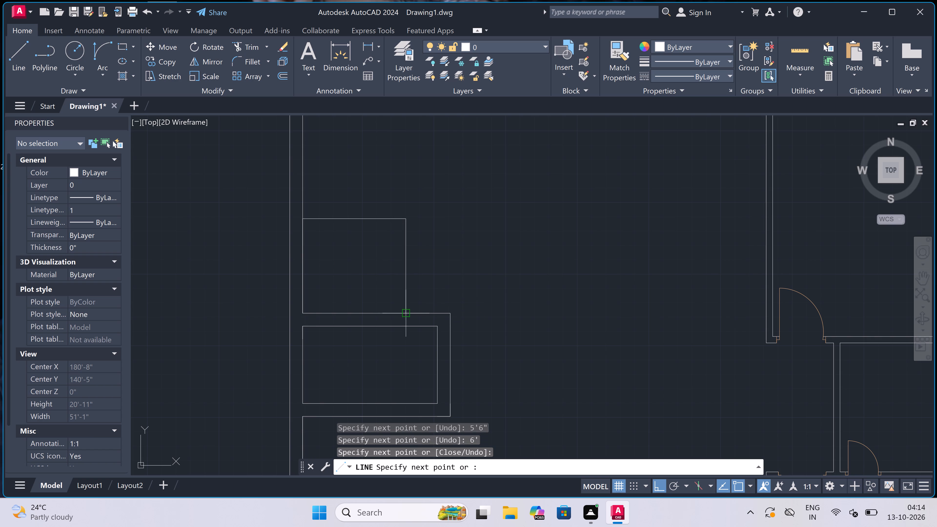
# Draw the upper enclosure's outer line 9" beyond its east and north lines, ending at the west wall's inner face.
pyautogui.write('9"')
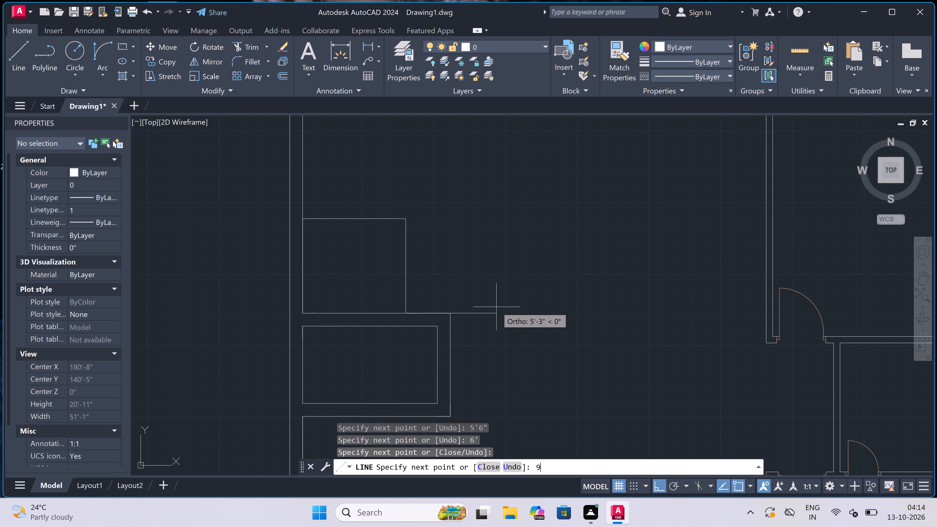
pyautogui.press('space')
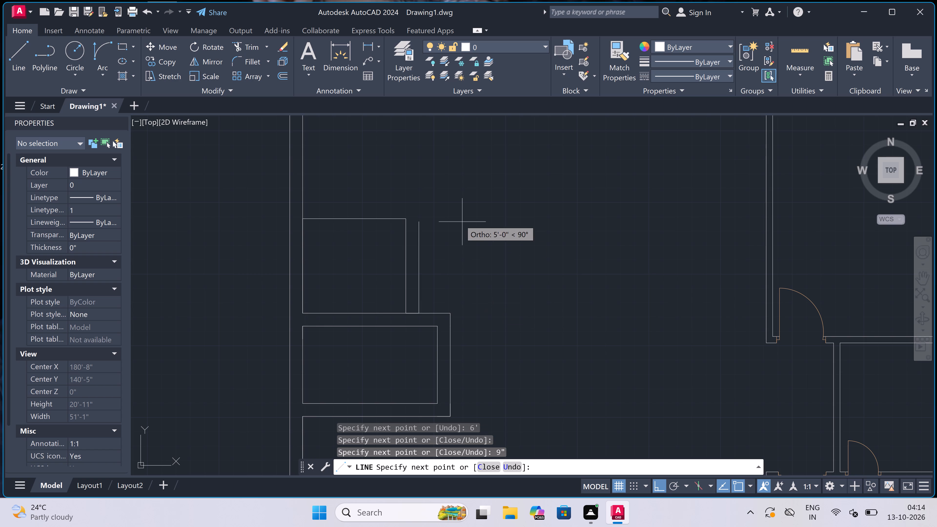
pyautogui.scroll(3, 422, 203)
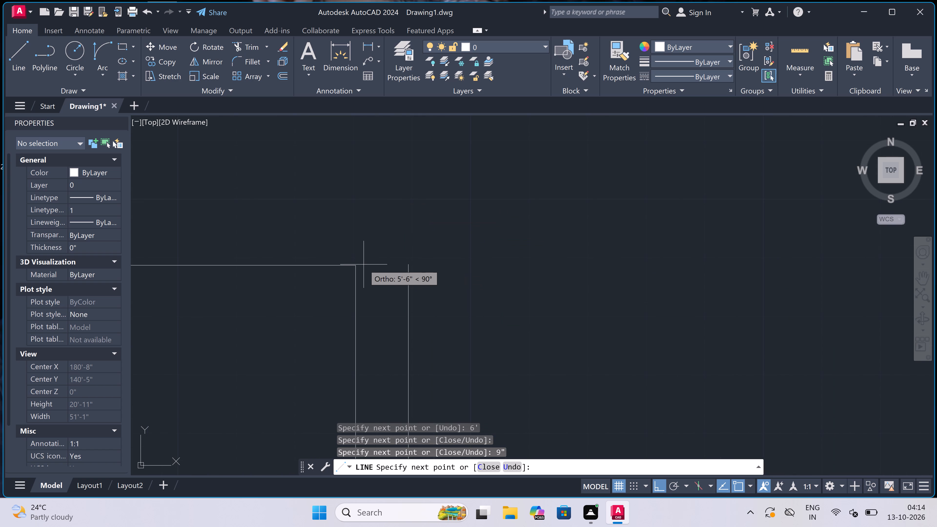
pyautogui.click(409, 270)
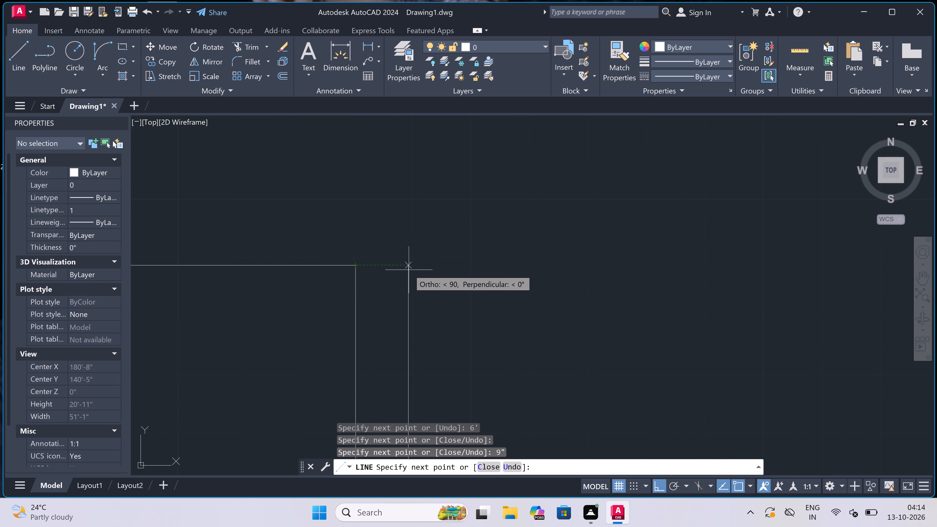
pyautogui.write('9"')
pyautogui.press('space')
pyautogui.scroll(-3, 395, 205)
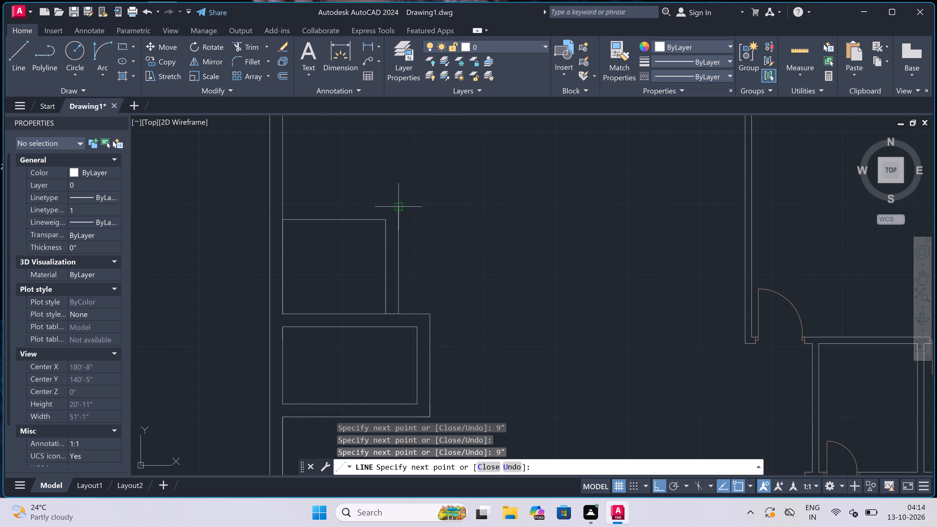
pyautogui.click(285, 207)
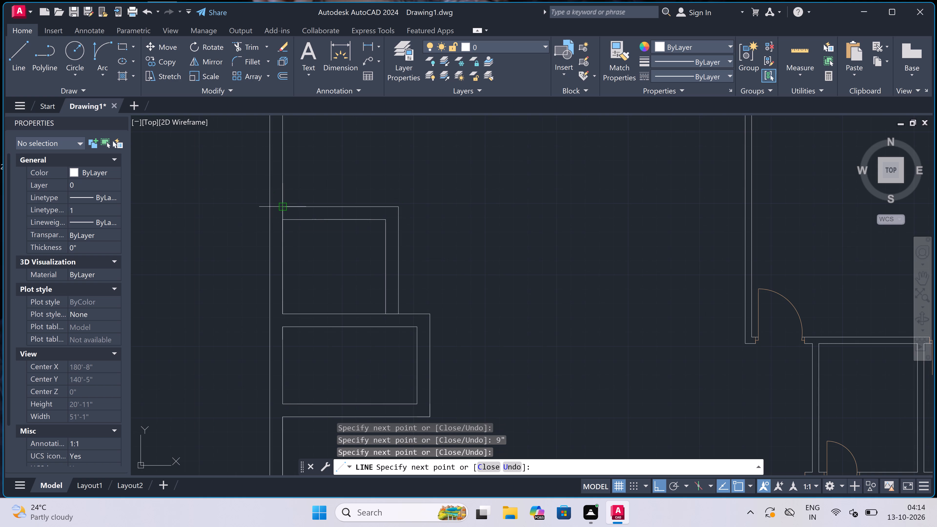
pyautogui.press('Escape')
# Trim the lines crossing the upper enclosure's 9" walls where they meet the west wall and the lower enclosure's north wall.
pyautogui.write('tr')
pyautogui.press('space')
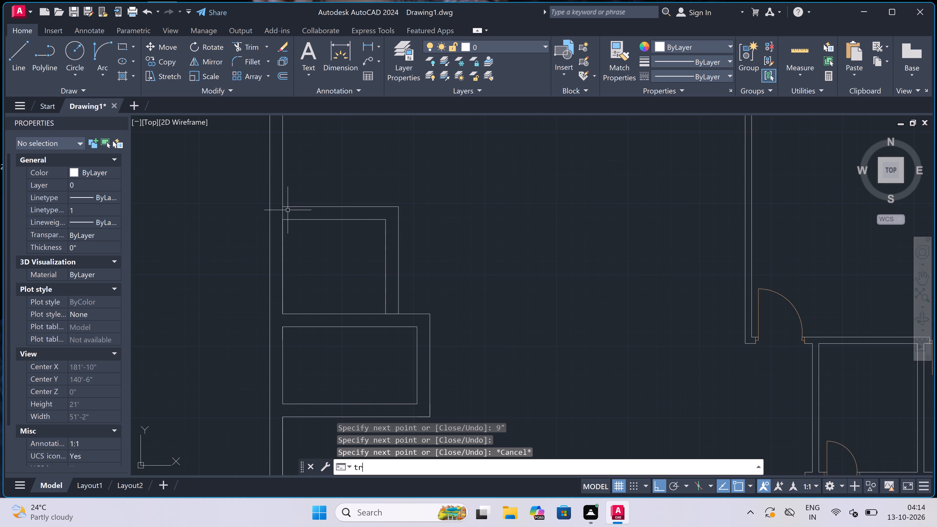
pyautogui.scroll(2, 285, 213)
pyautogui.click(278, 212)
pyautogui.scroll(-2, 299, 211)
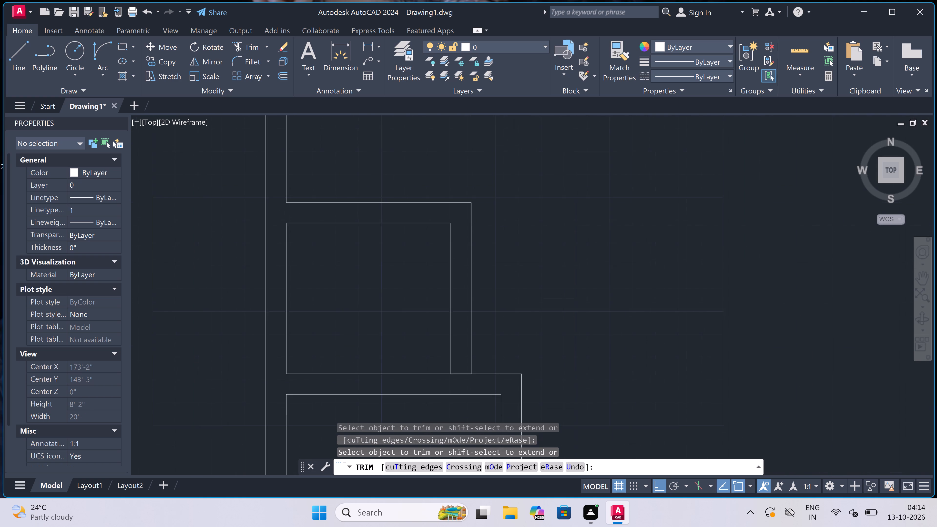
pyautogui.scroll(2, 412, 324)
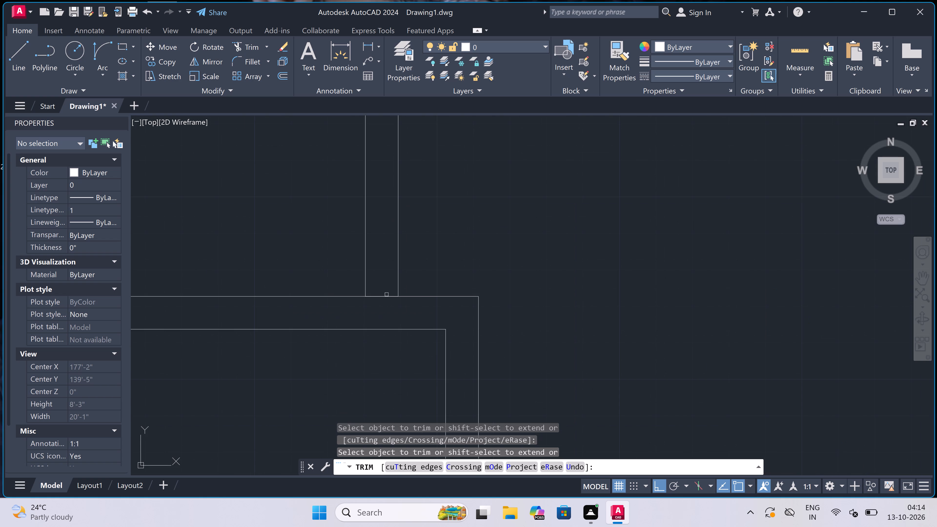
pyautogui.click(386, 294)
pyautogui.click(386, 300)
pyautogui.click(387, 301)
pyautogui.scroll(-4, 388, 301)
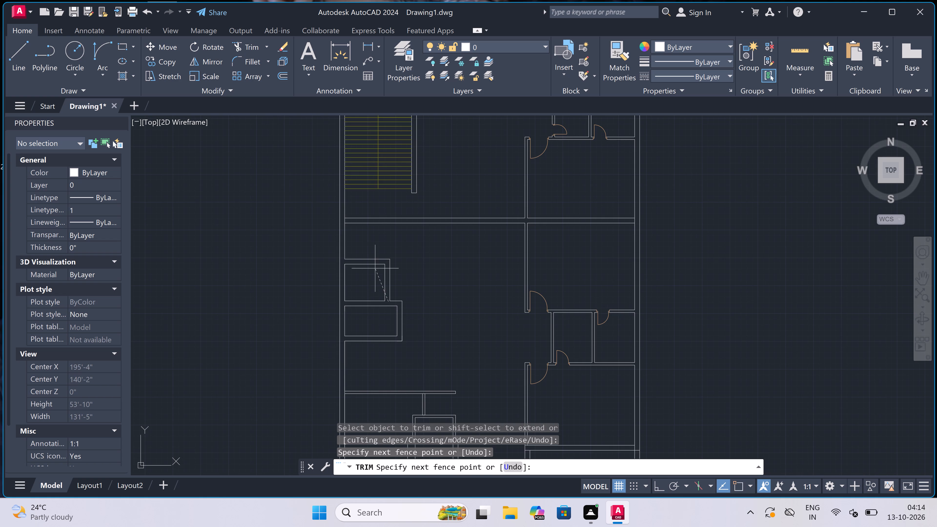
pyautogui.scroll(1, 384, 271)
pyautogui.click(390, 263)
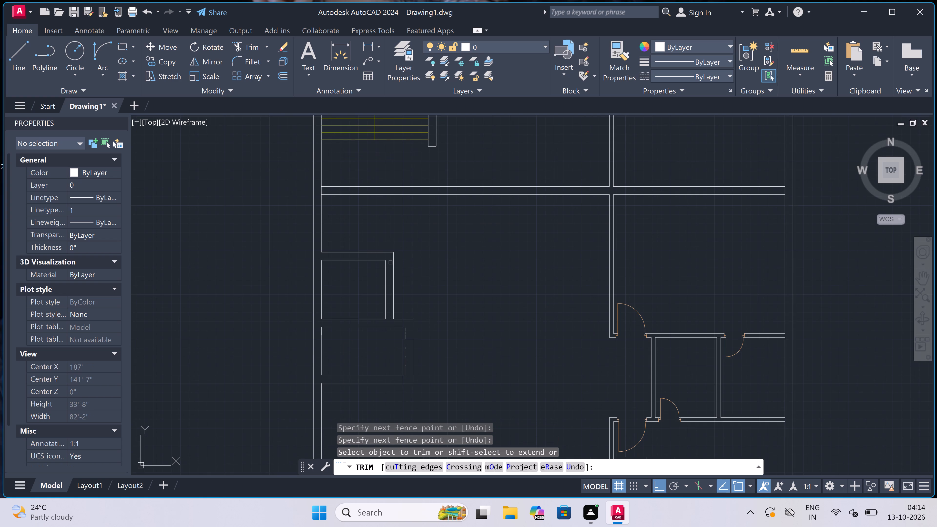
pyautogui.scroll(1, 366, 216)
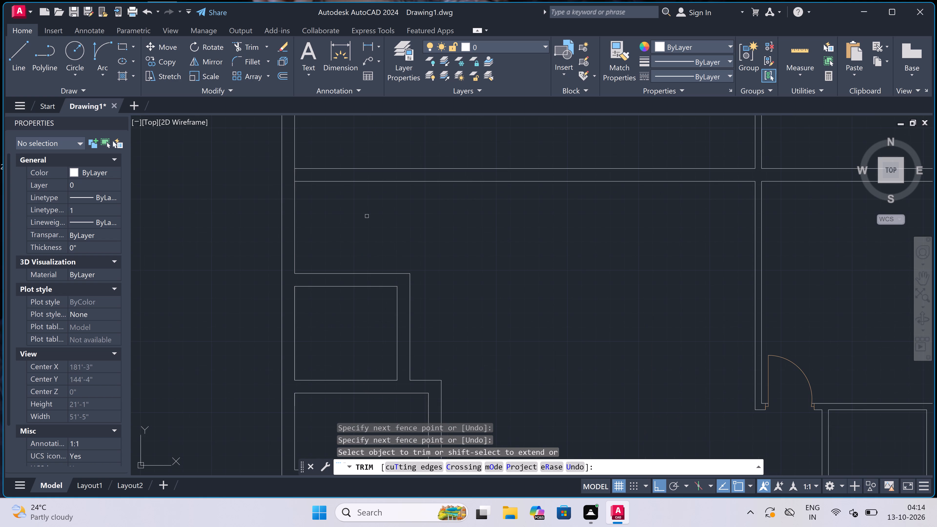
pyautogui.press('Escape')
# Draw two short jamb lines across the upper enclosure's north wall to mark an opening.
pyautogui.write('l')
pyautogui.press('space')
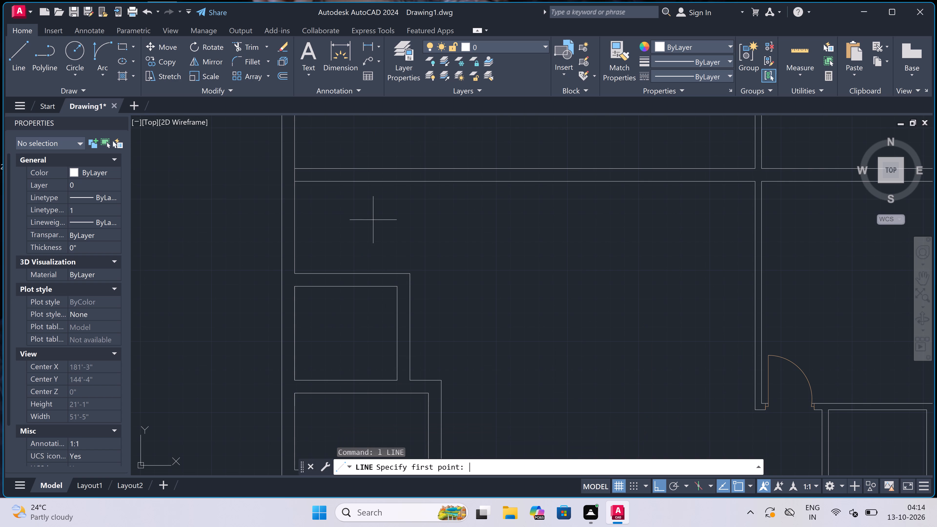
pyautogui.scroll(1, 337, 260)
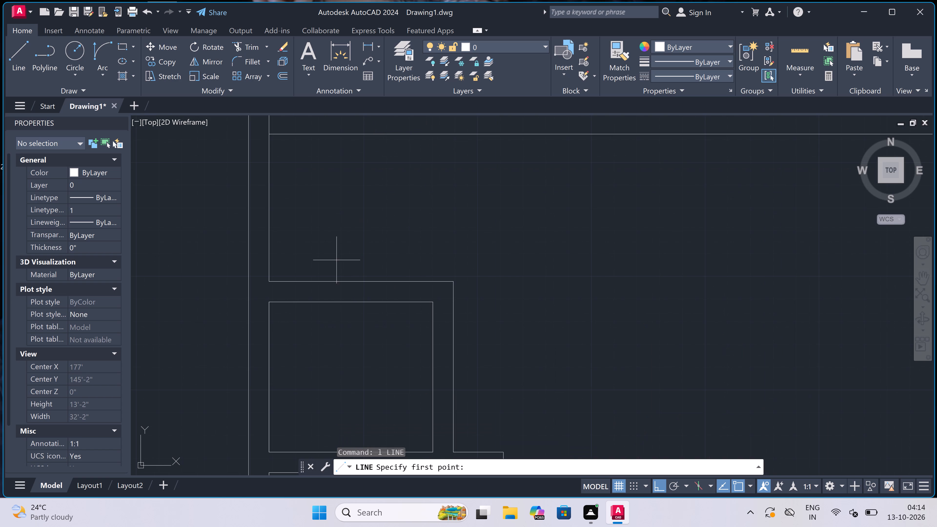
pyautogui.scroll(1, 305, 278)
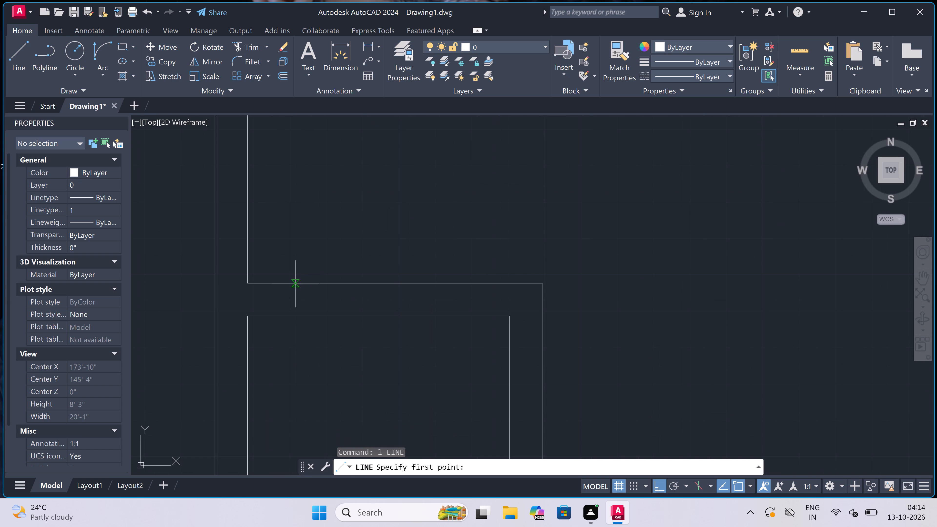
pyautogui.moveTo(302, 282); pyautogui.dragTo(303, 285)
pyautogui.doubleClick(303, 320)
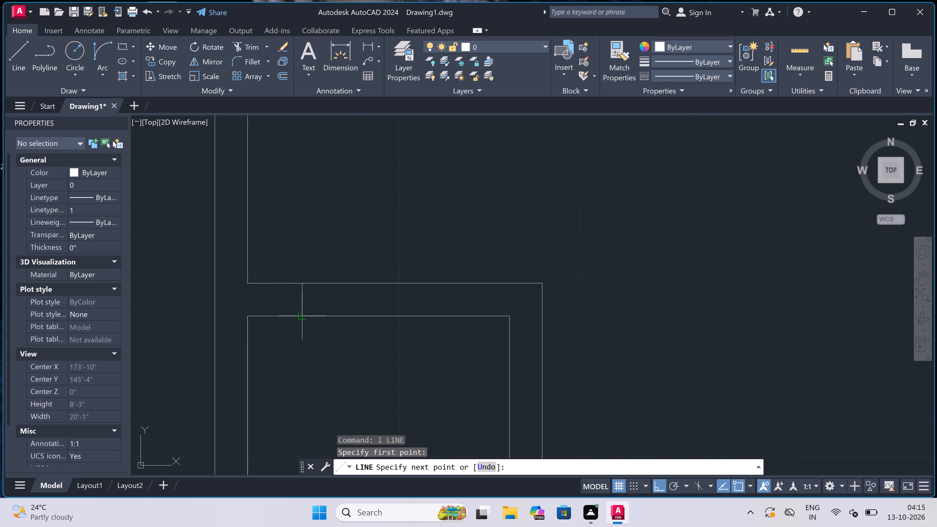
pyautogui.press('Escape')
pyautogui.press('space')
pyautogui.doubleClick(454, 286)
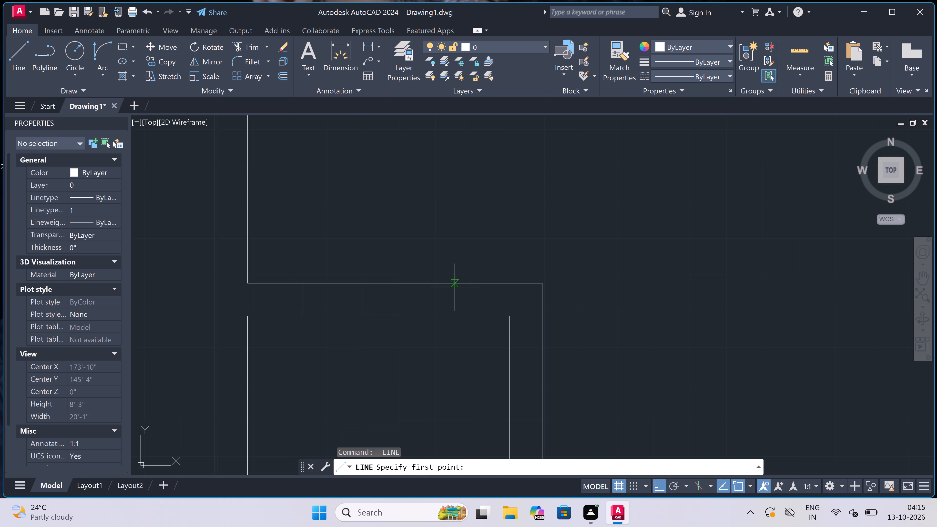
pyautogui.click(453, 313)
pyautogui.press('Escape')
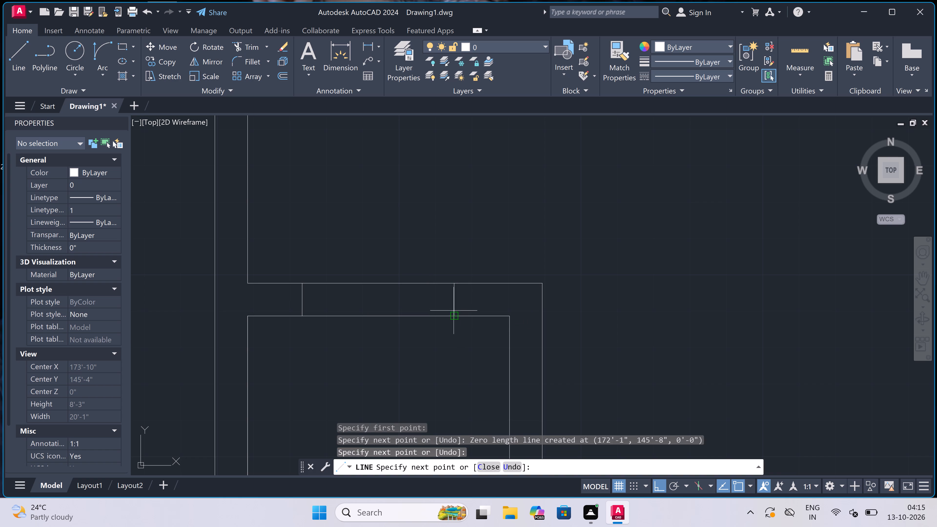
# Trim both north wall lines between the two jamb lines to cut the opening.
pyautogui.press('t')
pyautogui.press('r')
pyautogui.press('space')
pyautogui.doubleClick(393, 248)
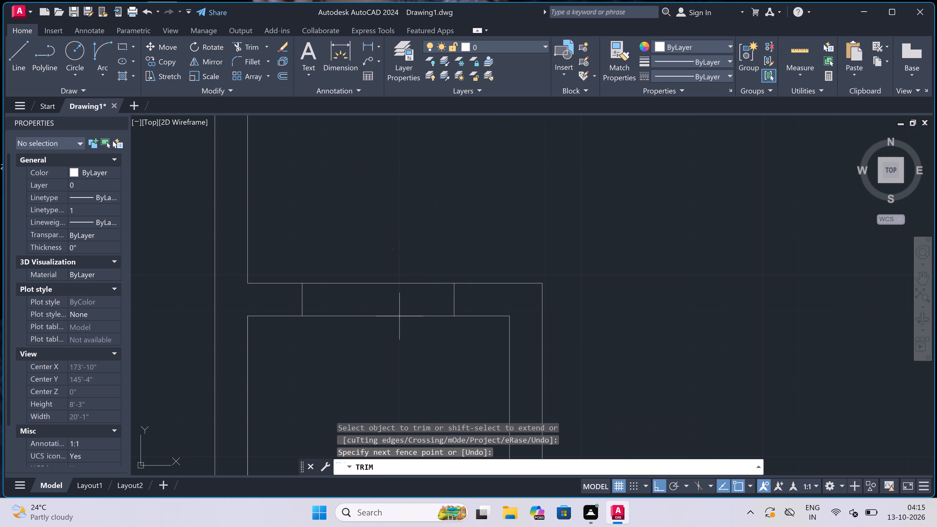
pyautogui.click(400, 358)
pyautogui.press('Escape')
# Draw a line from the stair wall's southeast corner south to the enclosure's north face level, and west to the enclosure's northeast corner.
pyautogui.scroll(-4, 376, 301)
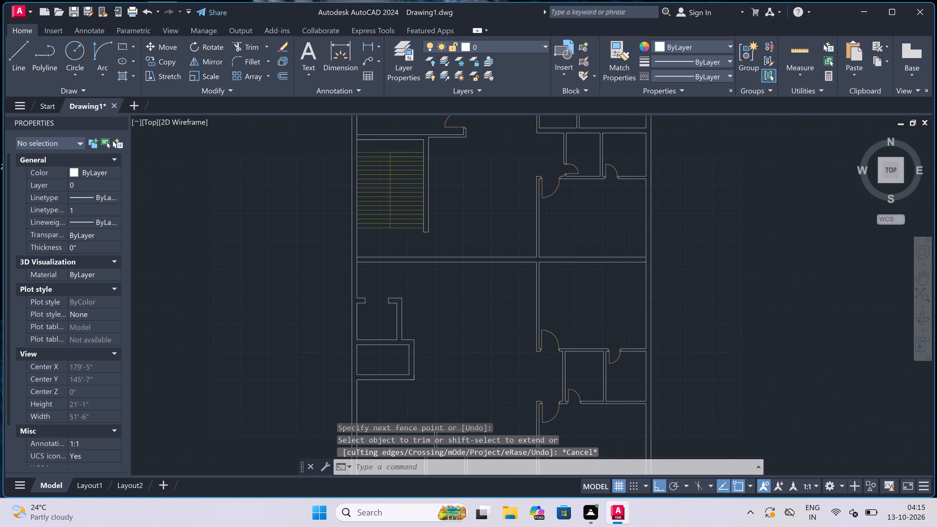
pyautogui.scroll(2, 397, 271)
pyautogui.scroll(-1, 403, 270)
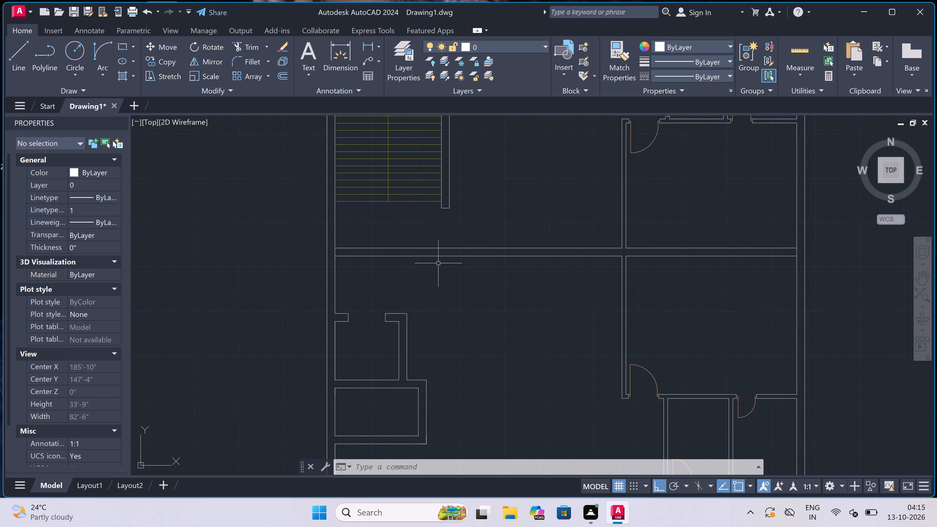
pyautogui.write('l')
pyautogui.press('space')
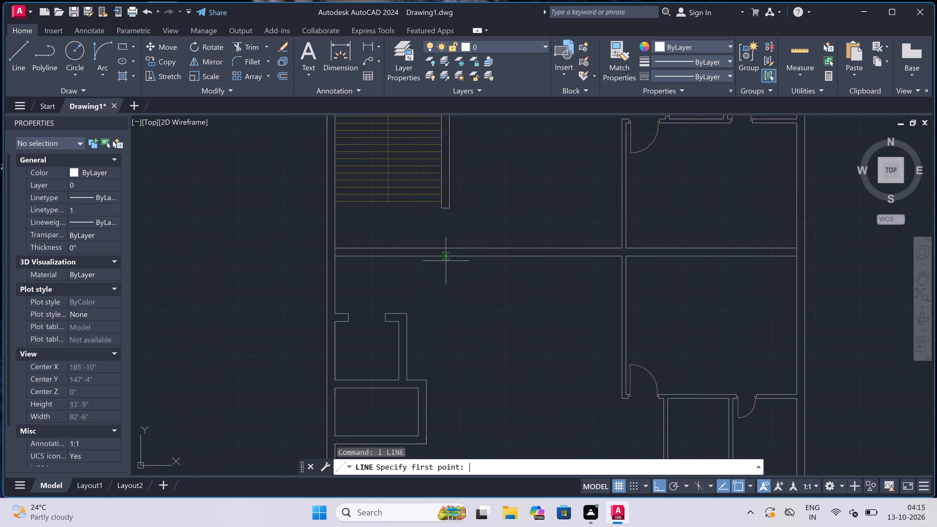
pyautogui.moveTo(448, 208); pyautogui.dragTo(449, 210)
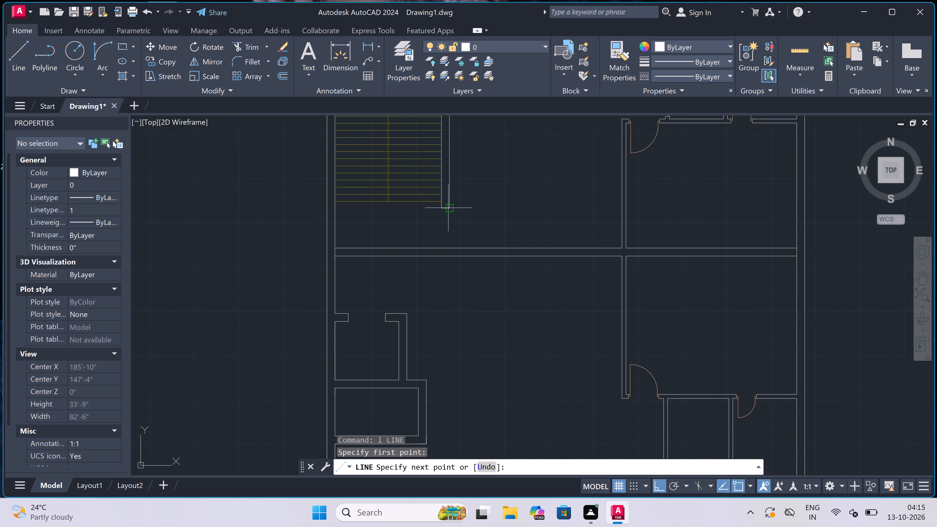
pyautogui.scroll(2, 448, 302)
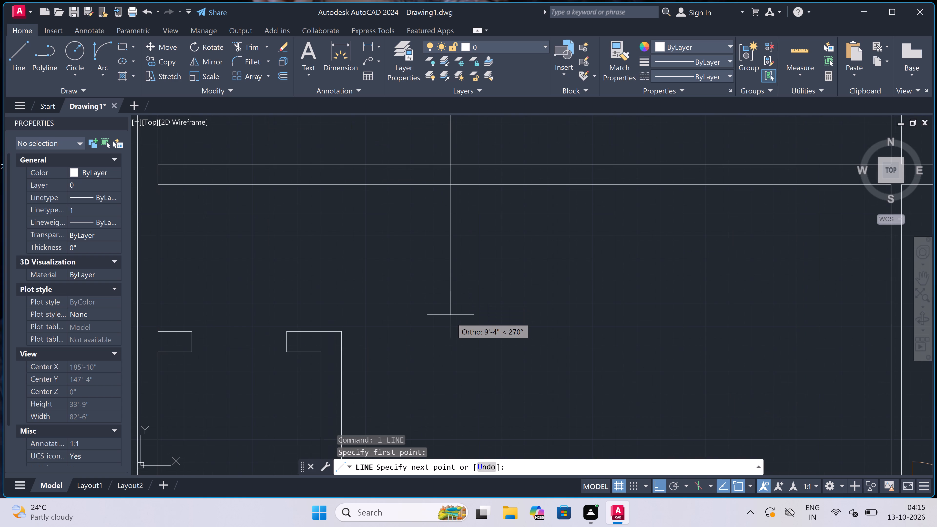
pyautogui.scroll(-2, 424, 337)
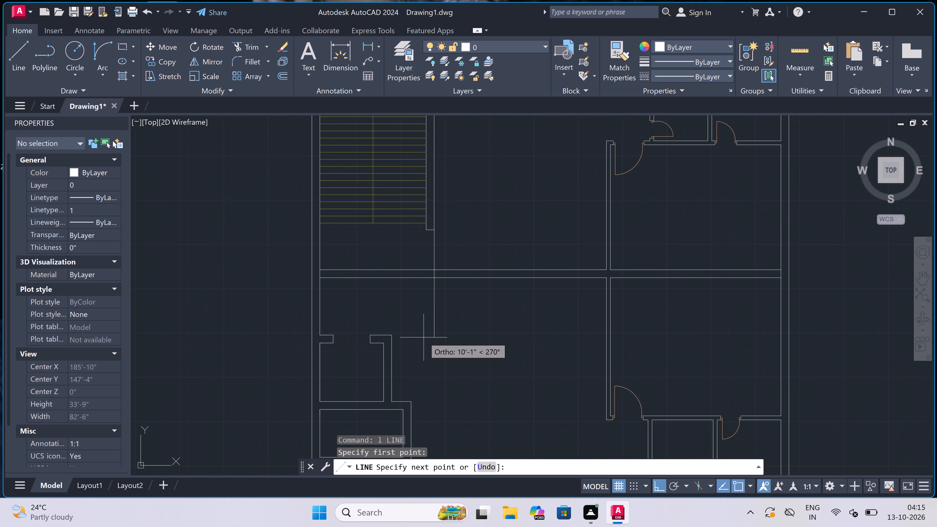
pyautogui.scroll(3, 424, 337)
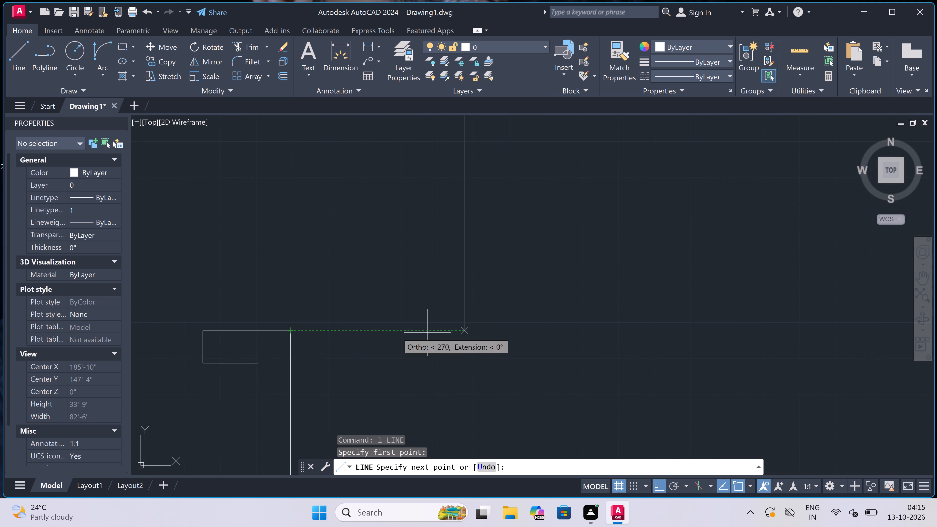
pyautogui.click(463, 327)
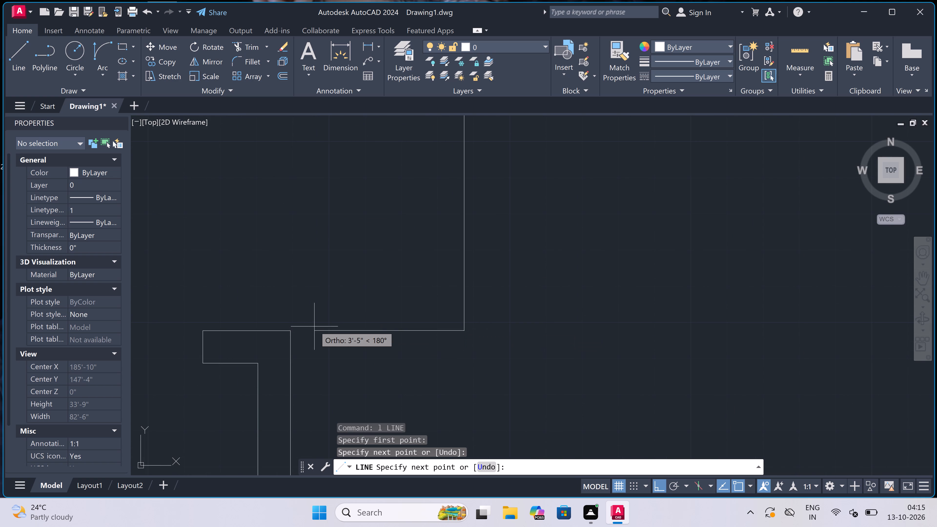
pyautogui.click(299, 330)
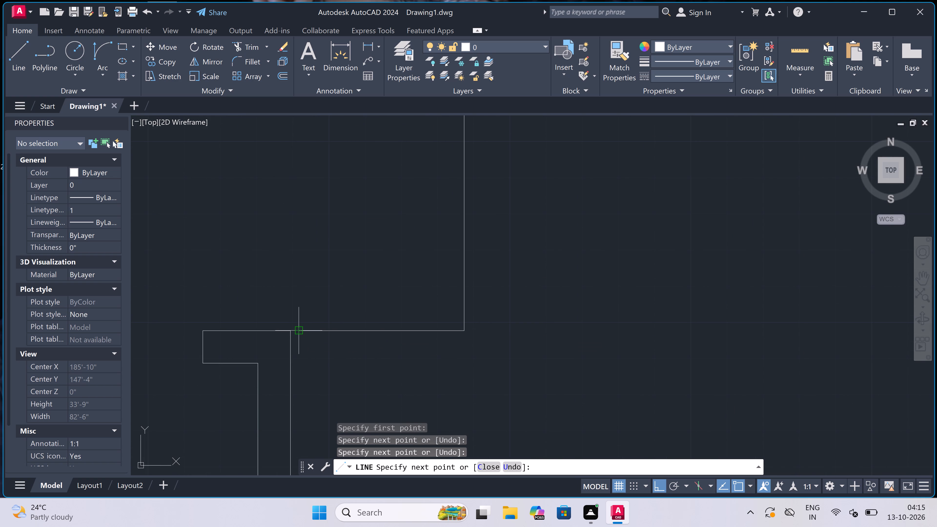
pyautogui.doubleClick(290, 327)
pyautogui.press('Escape')
pyautogui.scroll(-4, 330, 328)
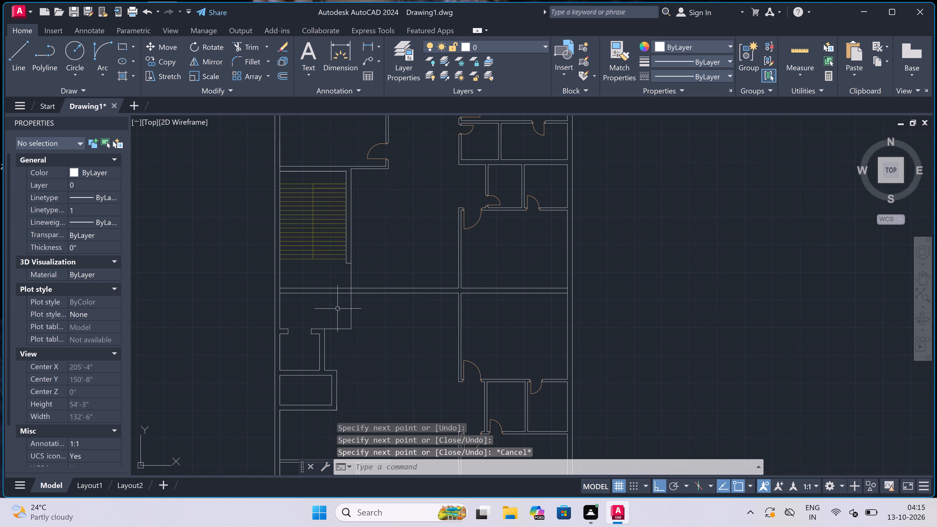
# Draw the second wall line from the stair wall's southwest end corner south to 9" past the first line, and west to the enclosure's east wall.
pyautogui.press('space')
pyautogui.scroll(3, 340, 267)
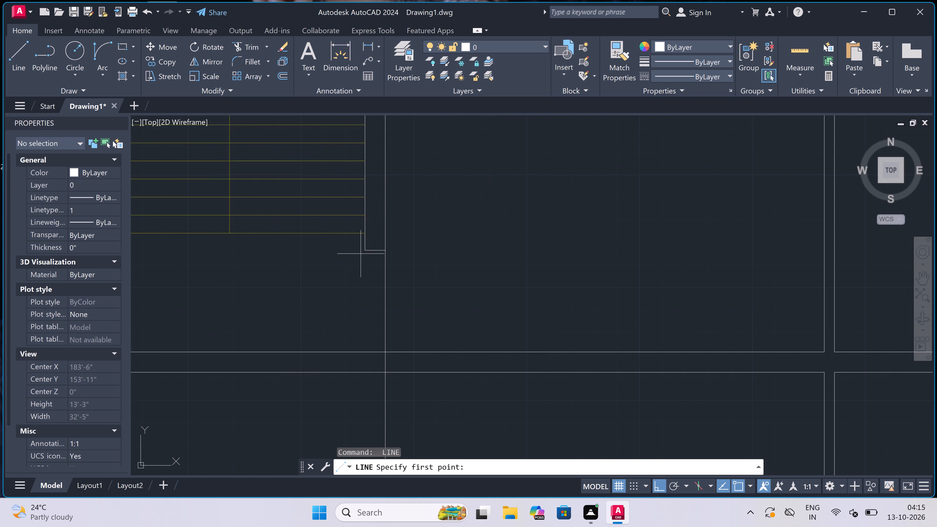
pyautogui.click(368, 250)
pyautogui.scroll(-2, 368, 250)
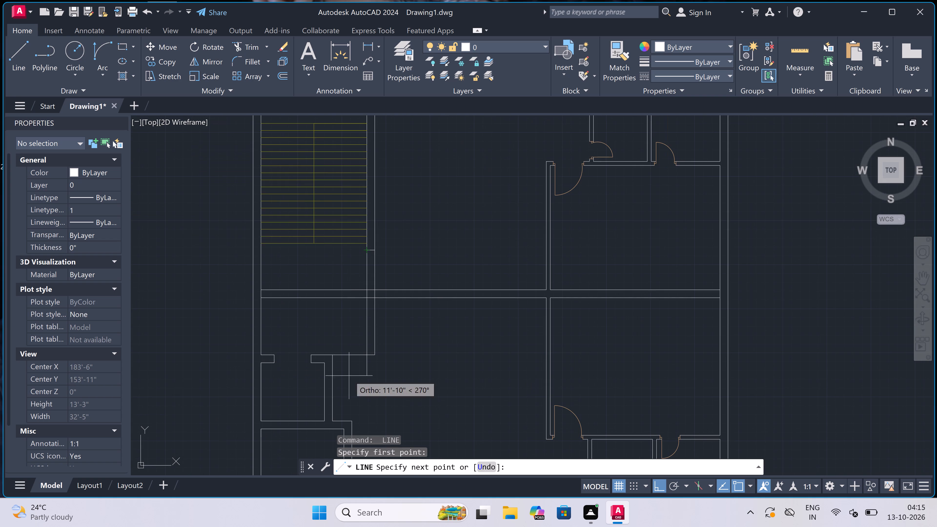
pyautogui.scroll(3, 367, 366)
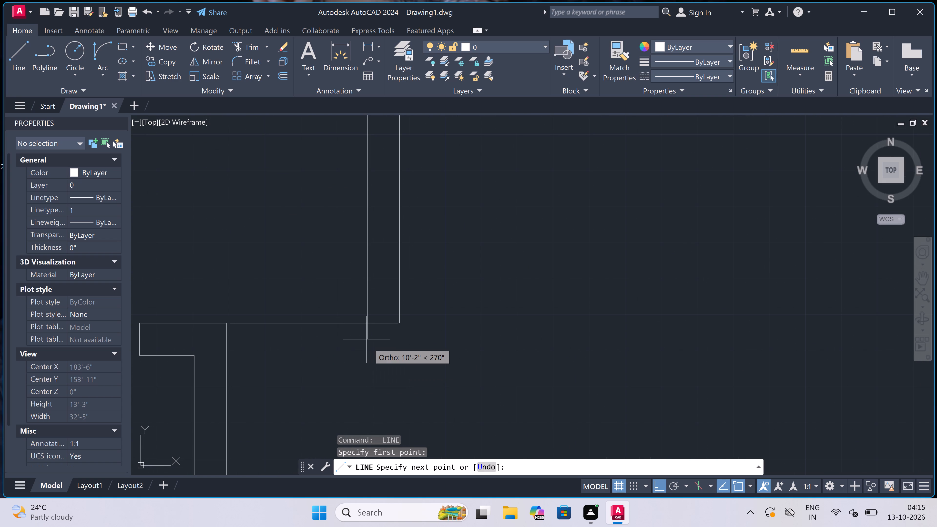
pyautogui.click(367, 326)
pyautogui.write('9"')
pyautogui.press('space')
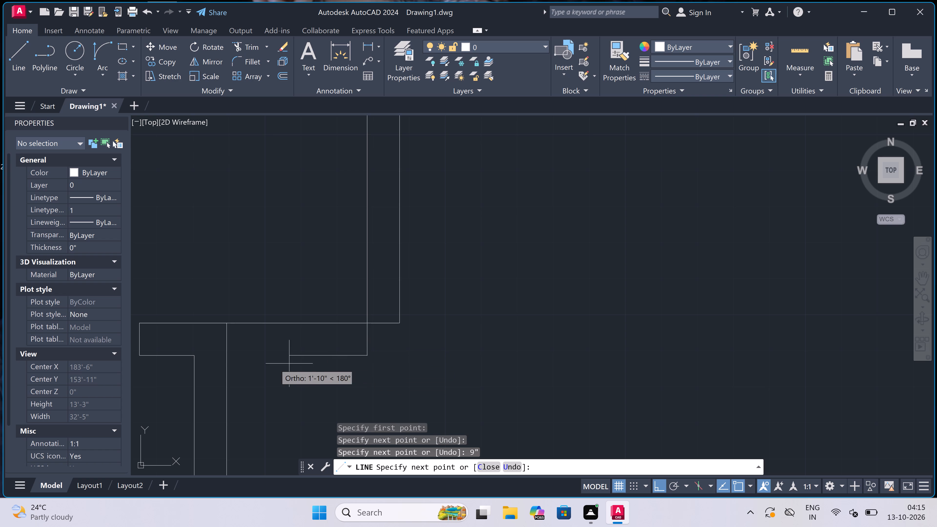
pyautogui.click(225, 353)
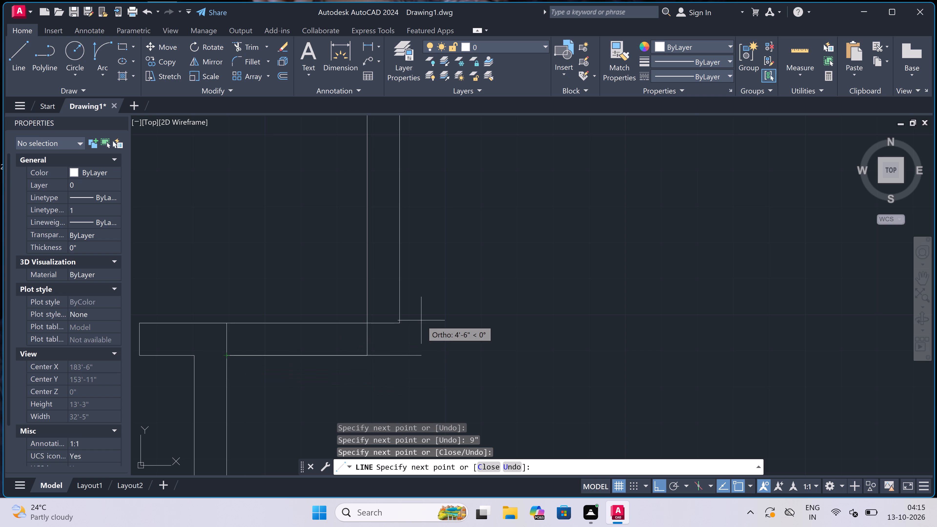
pyautogui.press('Escape')
# Fillet the connecting wall's south line with the stair wall's extended east line to close the outer corner.
pyautogui.press('f')
pyautogui.press('space')
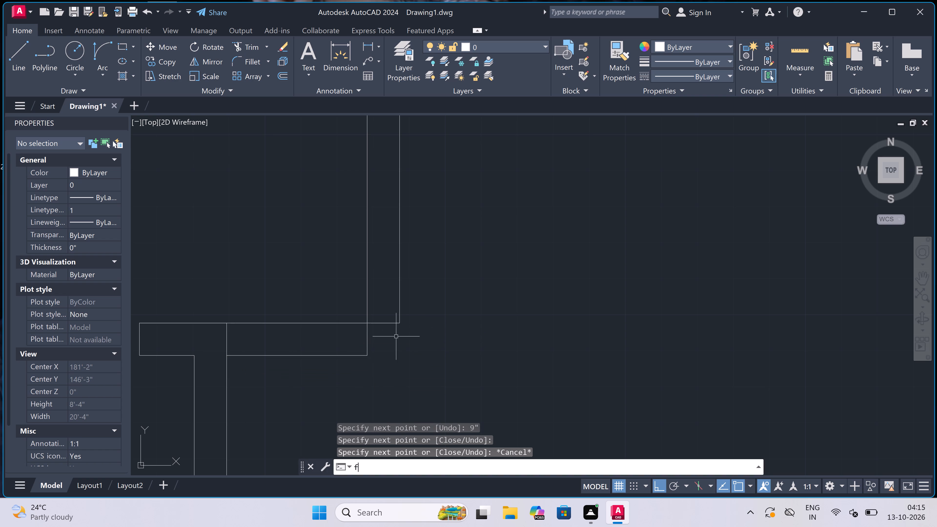
pyautogui.click(352, 356)
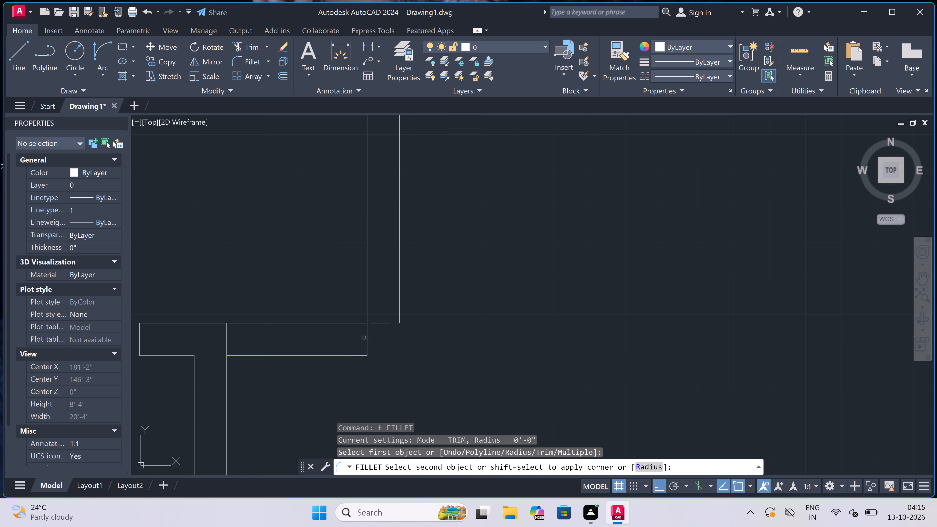
pyautogui.click(400, 290)
pyautogui.press('Escape')
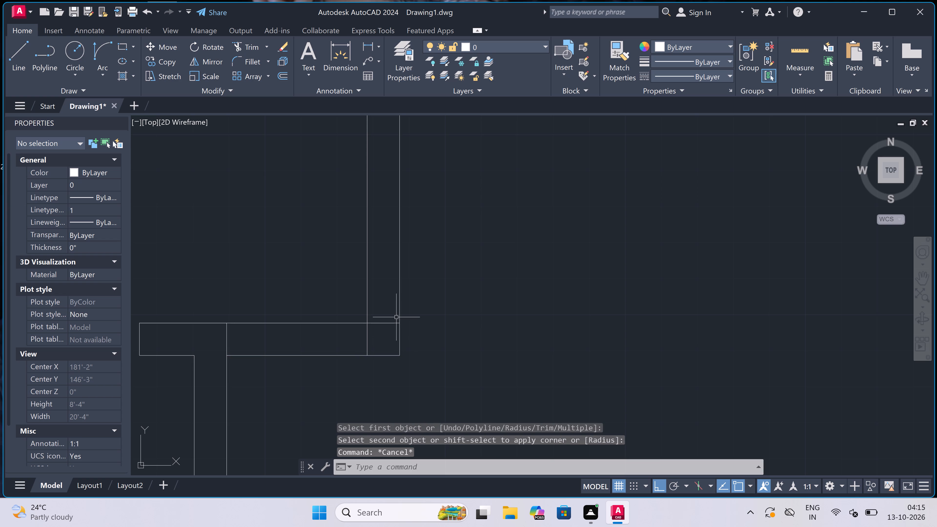
# Trim the overlapping ends of the two inner wall lines at that corner.
pyautogui.press('t')
pyautogui.press('r')
pyautogui.press('space')
pyautogui.scroll(1, 353, 340)
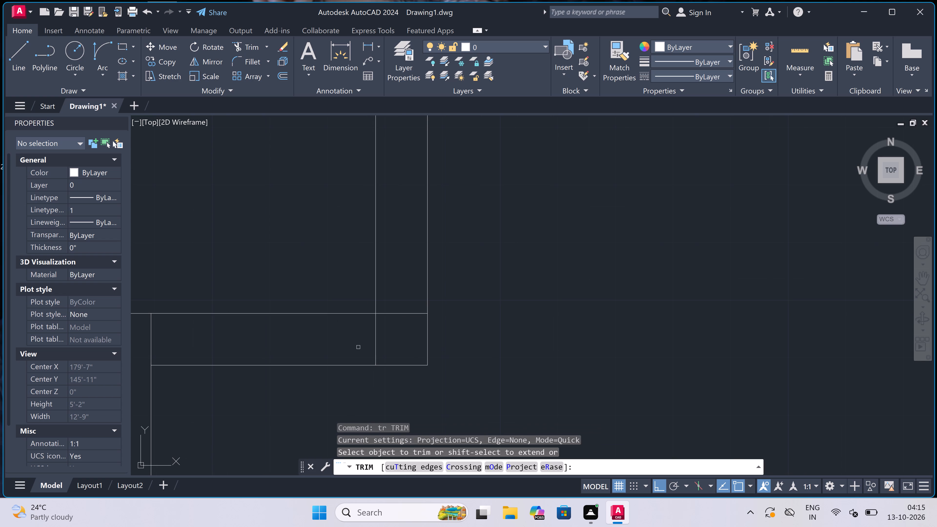
pyautogui.moveTo(360, 348); pyautogui.dragTo(366, 347)
pyautogui.click(410, 302)
# Trim the two horizontal cross wall lines where they pass between the stair wall's extended lines.
pyautogui.scroll(-2, 350, 328)
pyautogui.scroll(-2, 323, 334)
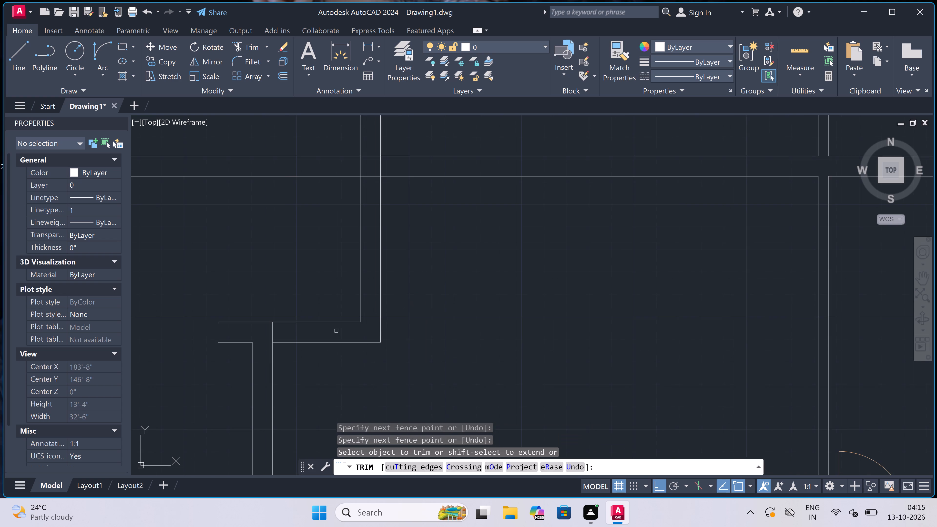
pyautogui.scroll(2, 341, 268)
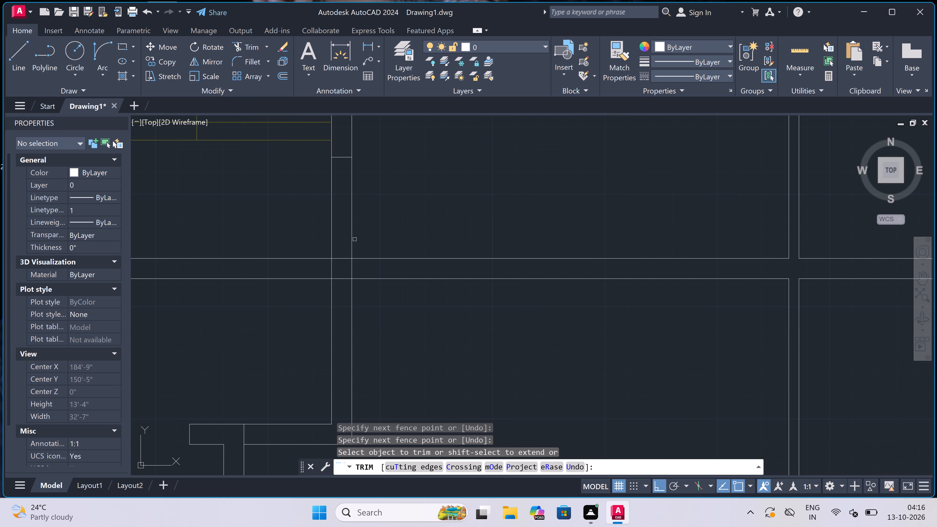
pyautogui.moveTo(343, 243); pyautogui.dragTo(342, 253)
pyautogui.moveTo(347, 306); pyautogui.dragTo(350, 310)
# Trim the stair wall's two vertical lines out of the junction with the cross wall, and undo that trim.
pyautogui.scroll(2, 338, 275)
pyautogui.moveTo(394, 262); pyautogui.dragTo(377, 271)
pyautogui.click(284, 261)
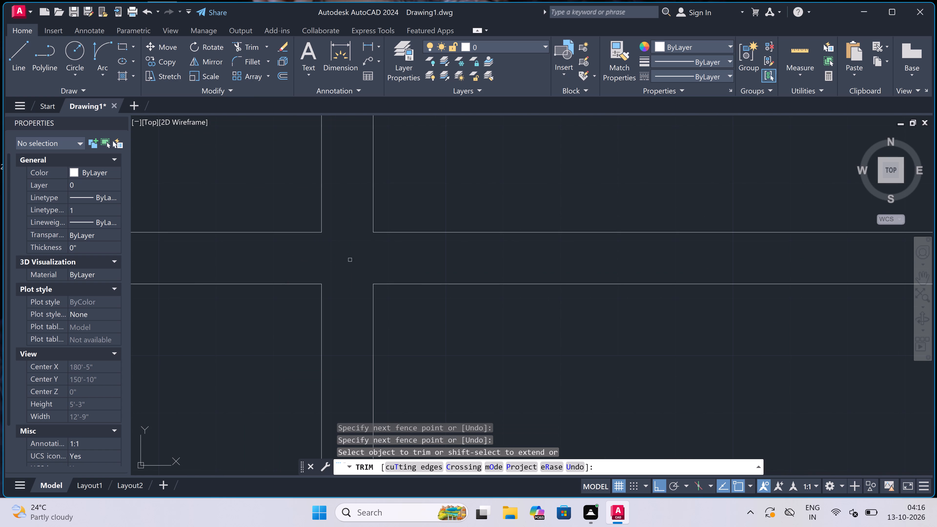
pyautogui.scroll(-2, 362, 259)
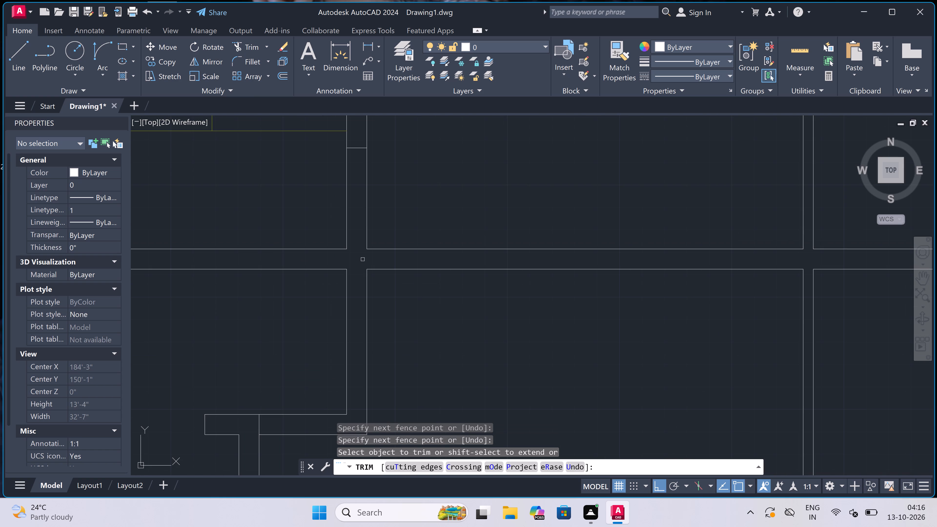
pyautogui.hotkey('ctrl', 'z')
# Trim away the remaining cross wall lines west of the stair wall, inside the stair area.
pyautogui.scroll(1, 359, 261)
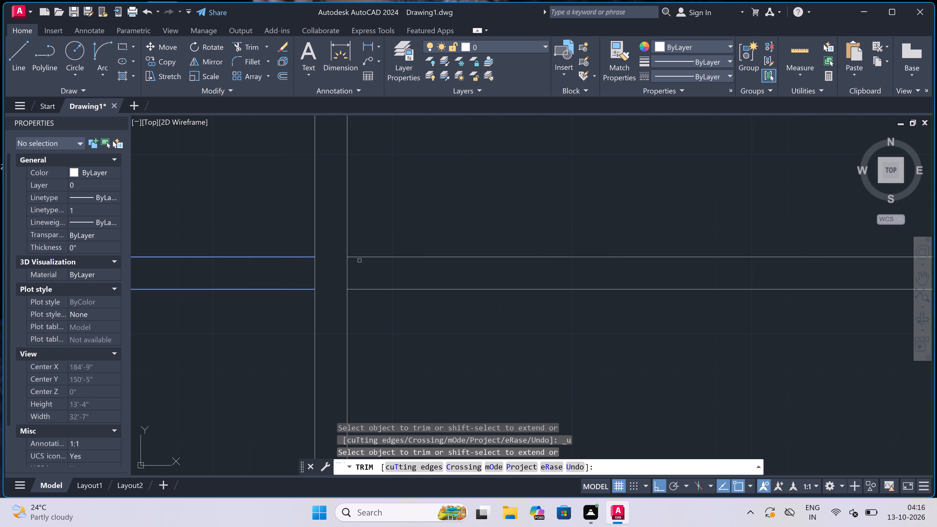
pyautogui.scroll(-3, 359, 261)
pyautogui.click(319, 257)
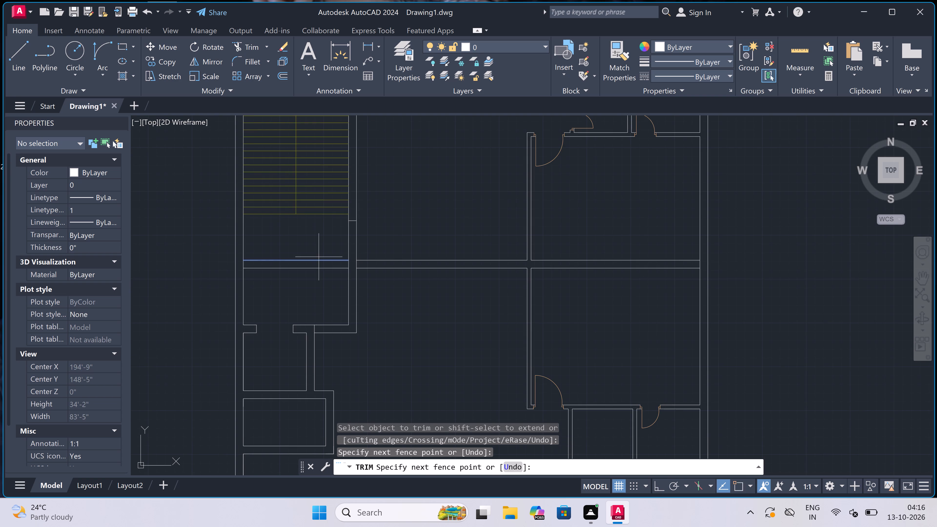
pyautogui.click(327, 290)
# Trim away the short line across the stair wall just south of the stair treads.
pyautogui.scroll(2, 352, 218)
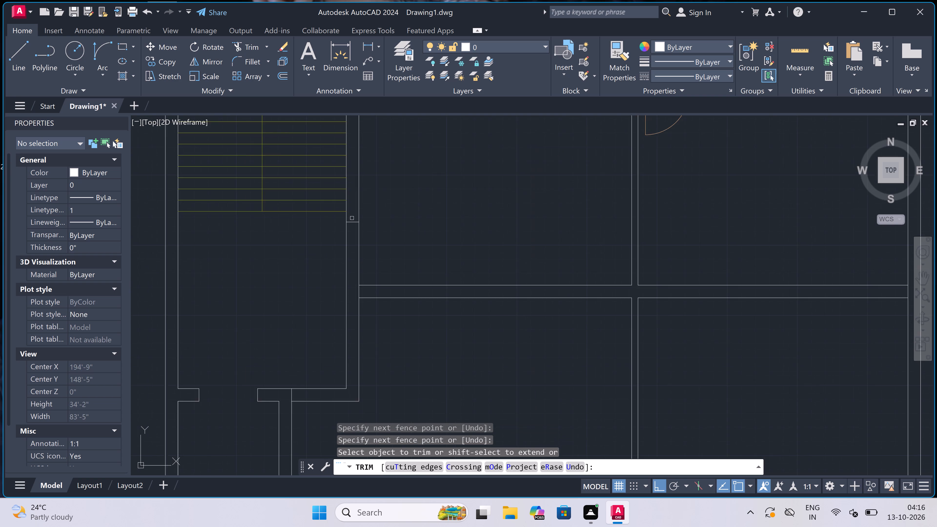
pyautogui.scroll(1, 352, 218)
pyautogui.moveTo(352, 218); pyautogui.dragTo(355, 231)
pyautogui.click(356, 257)
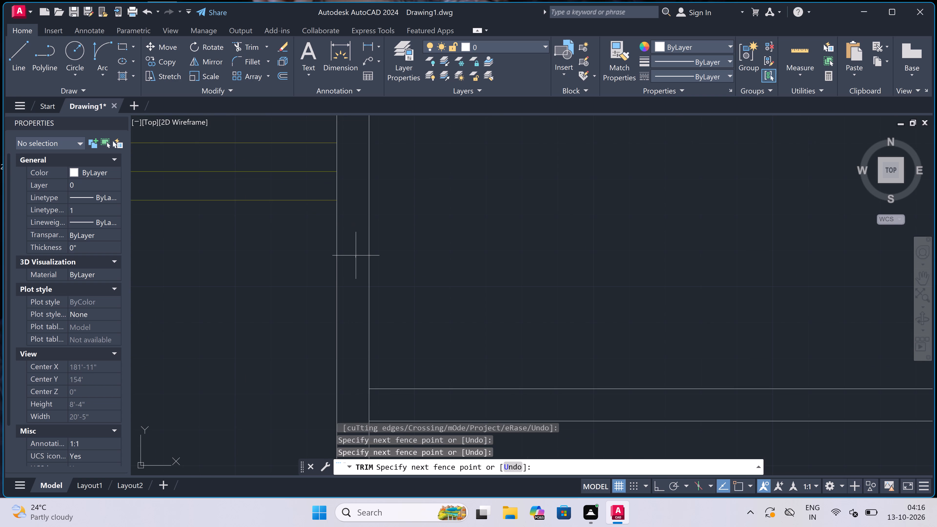
pyautogui.press('Escape')
# Draw a new short line across the stair wall just south of the lowest stair tread.
pyautogui.press('l')
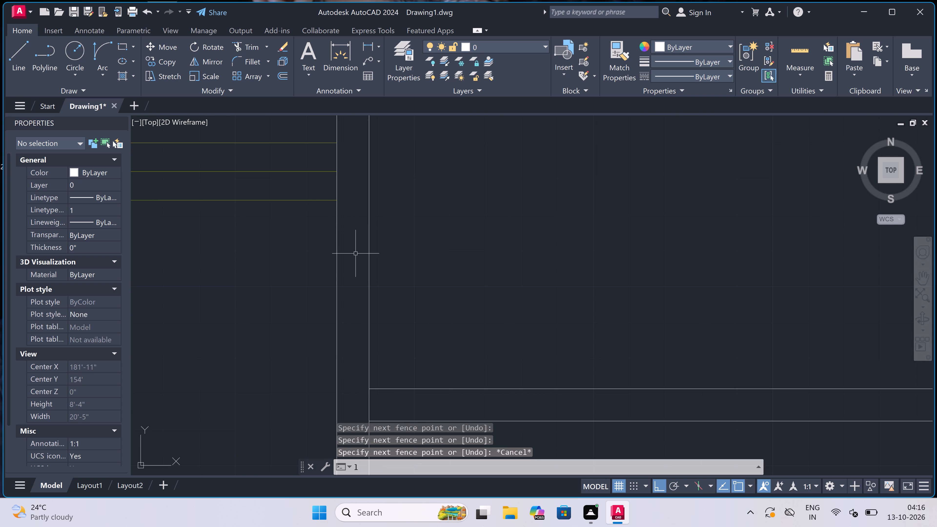
pyautogui.press('space')
pyautogui.scroll(2, 338, 231)
pyautogui.moveTo(331, 184); pyautogui.dragTo(336, 183)
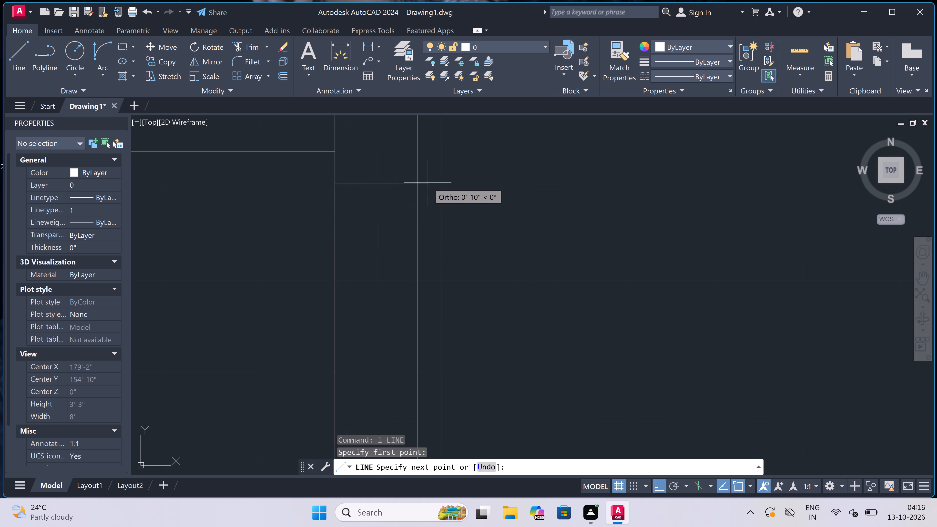
pyautogui.click(420, 182)
pyautogui.press('Escape')
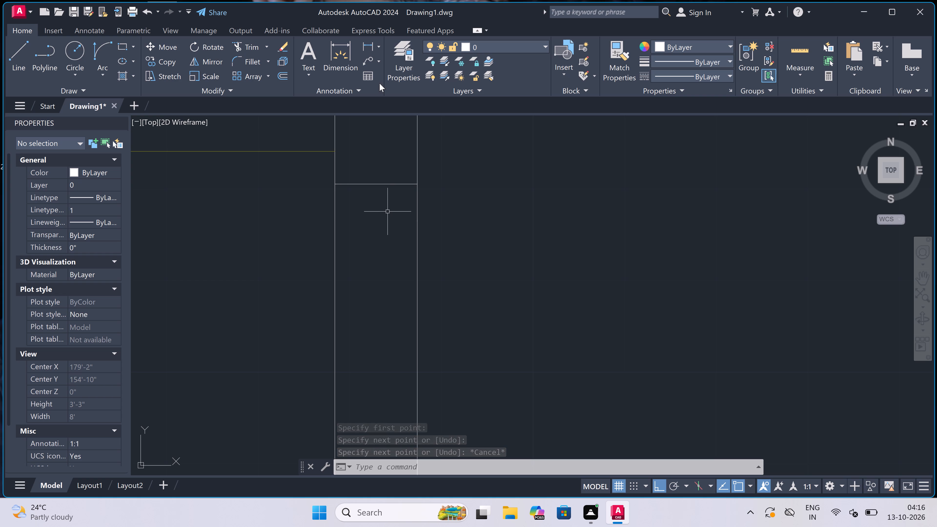
# On layer line 1, draw the south door jamb across the stair wall above the cross wall, with a 2" northward stub and 3' leaf eastward.
pyautogui.click(503, 44)
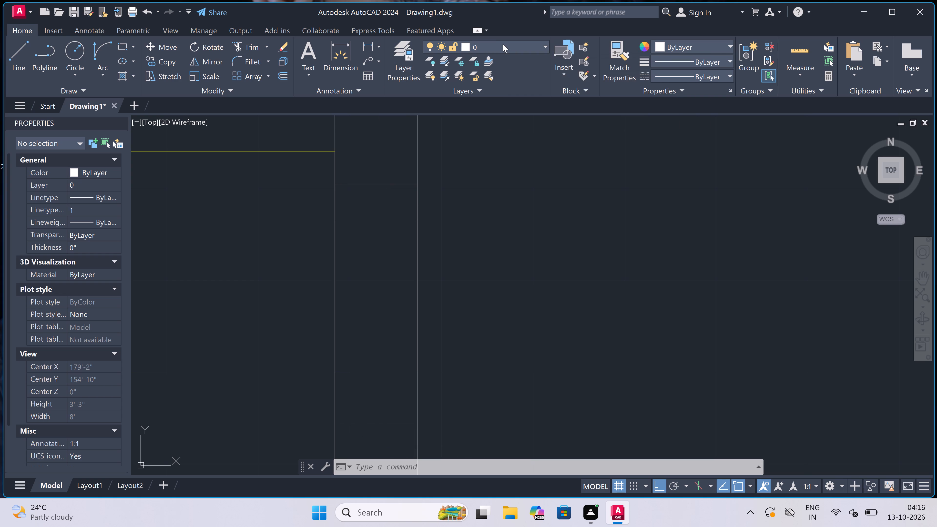
pyautogui.click(492, 71)
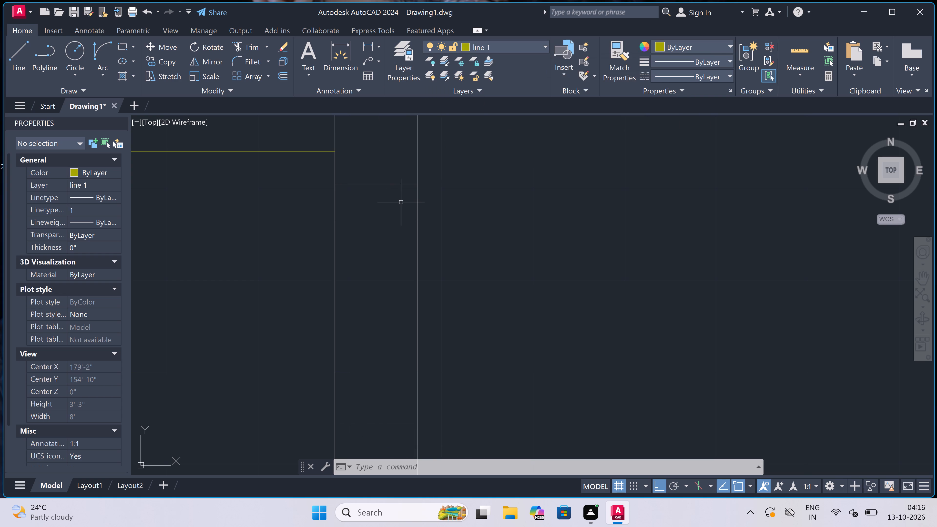
pyautogui.scroll(-3, 401, 202)
pyautogui.press('l')
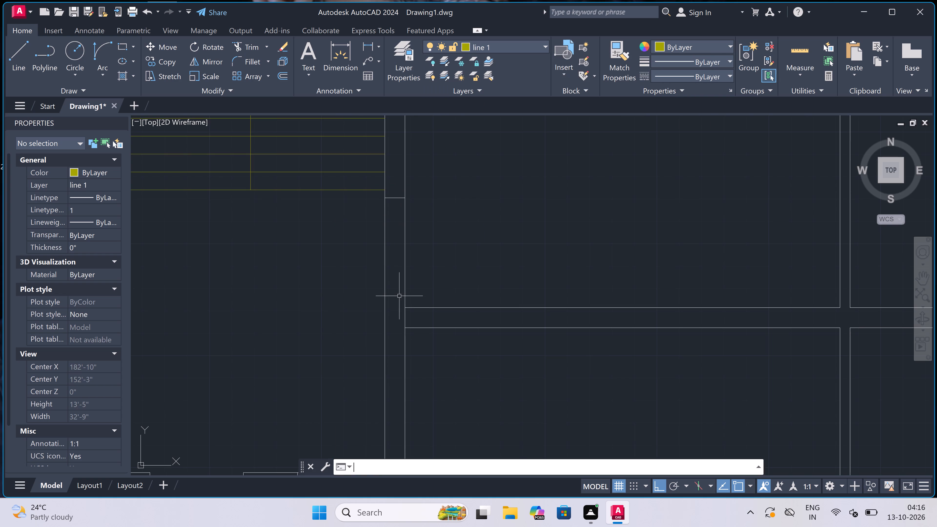
pyautogui.press('space')
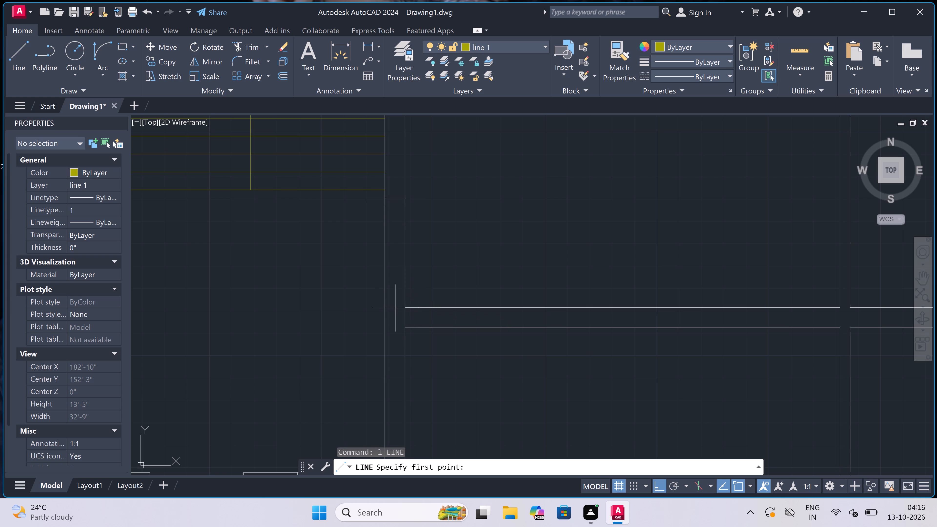
pyautogui.scroll(2, 403, 303)
pyautogui.click(407, 297)
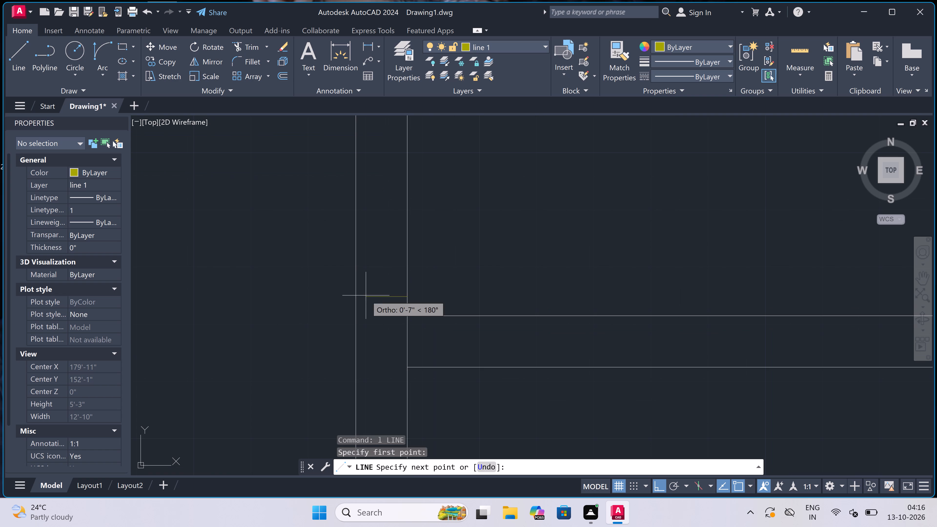
pyautogui.click(354, 293)
pyautogui.click(383, 295)
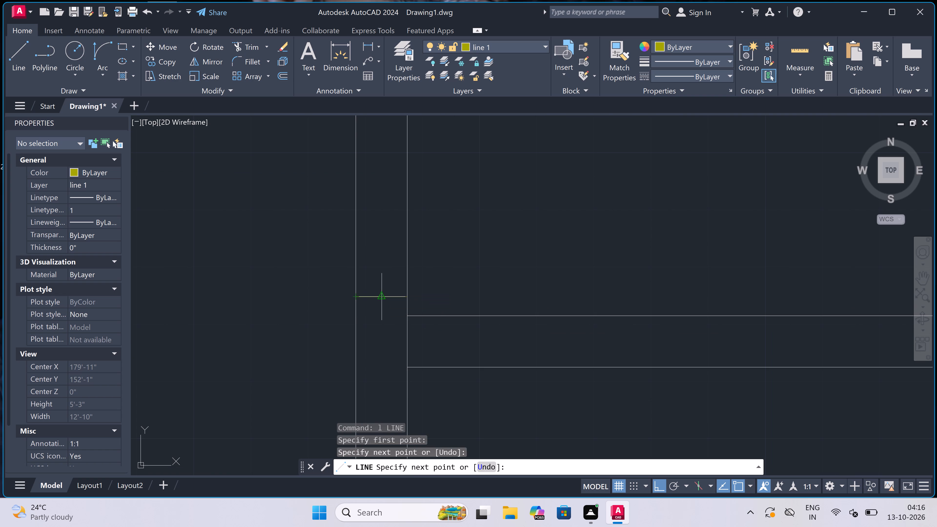
pyautogui.write('2"')
pyautogui.press('space')
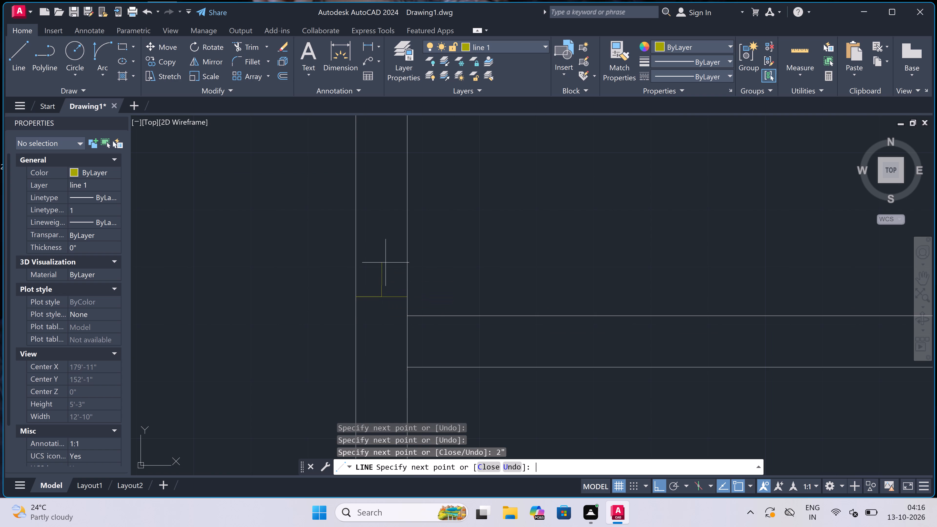
pyautogui.write("3'")
pyautogui.press('space')
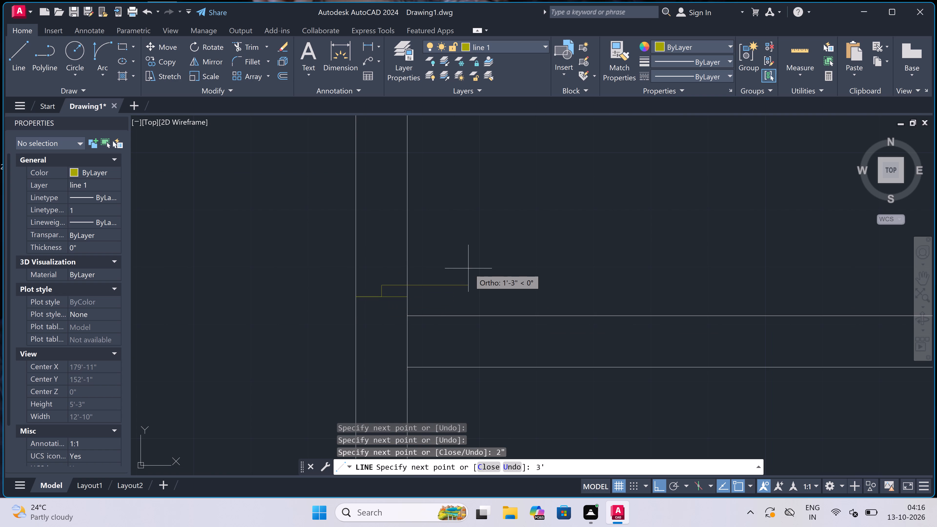
pyautogui.press('Escape')
# Draw the north door jamb line across the stair wall, with a 2" stub southward from its midpoint.
pyautogui.press('space')
pyautogui.scroll(-2, 389, 287)
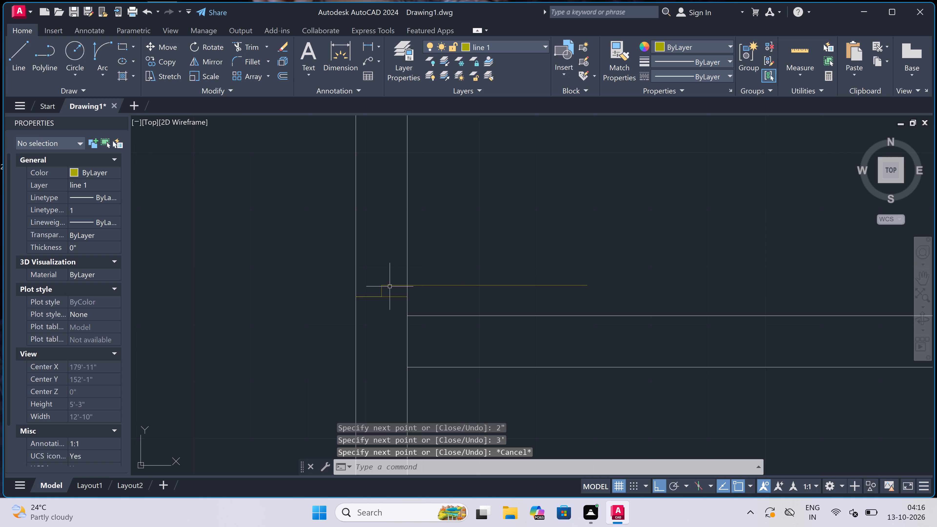
pyautogui.scroll(2, 363, 247)
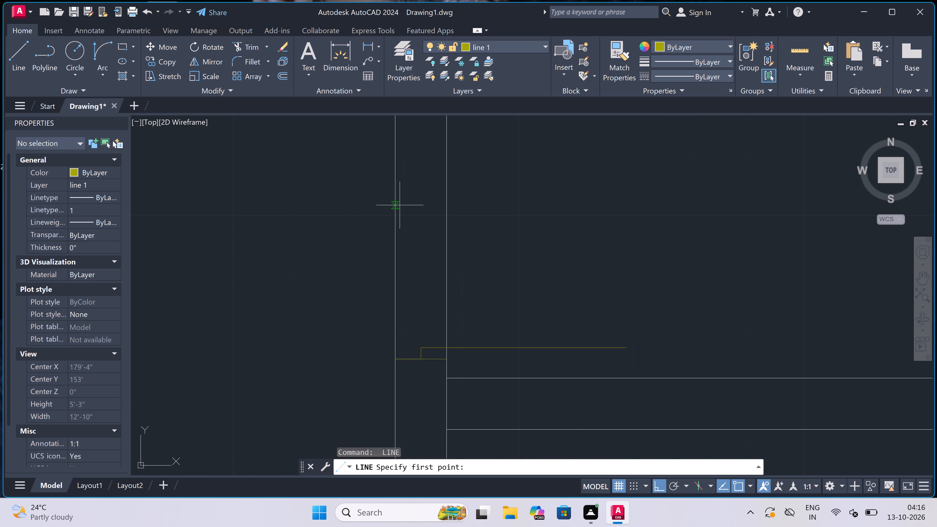
pyautogui.click(395, 187)
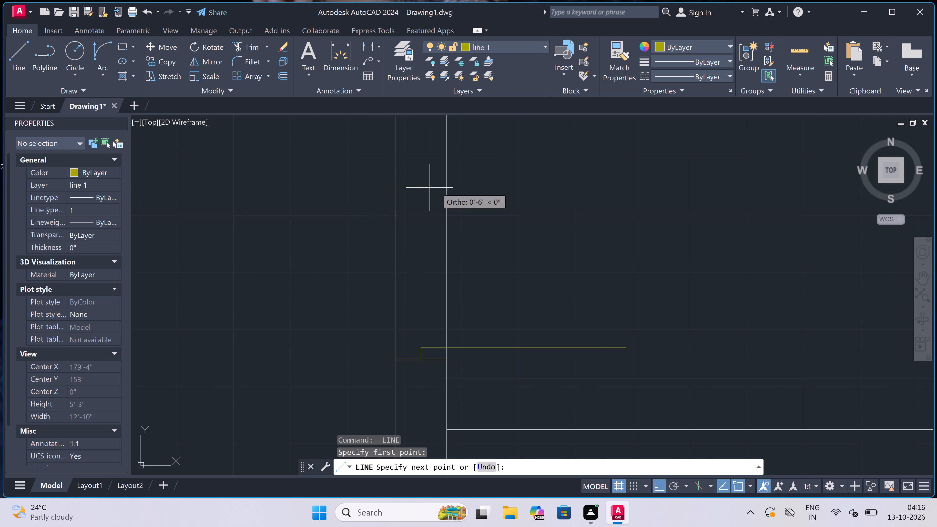
pyautogui.click(442, 190)
pyautogui.click(423, 191)
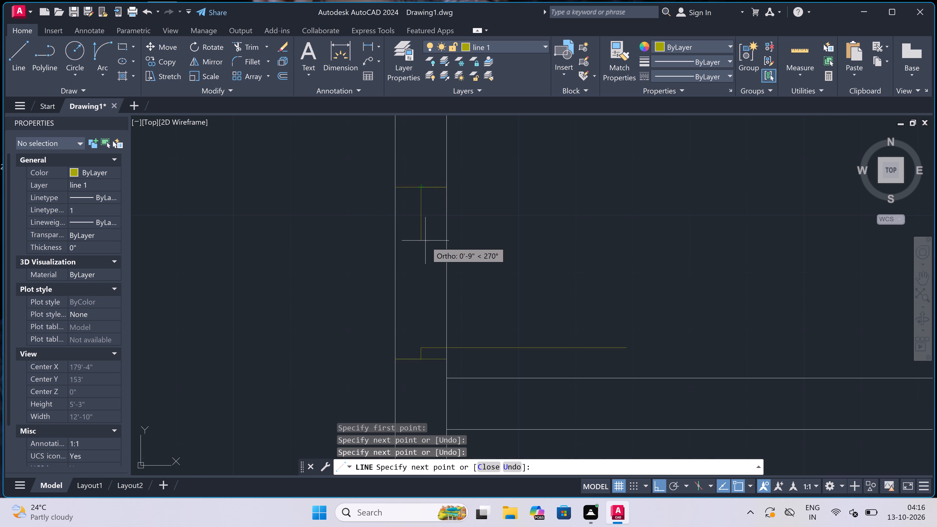
pyautogui.write('2"')
pyautogui.press('space')
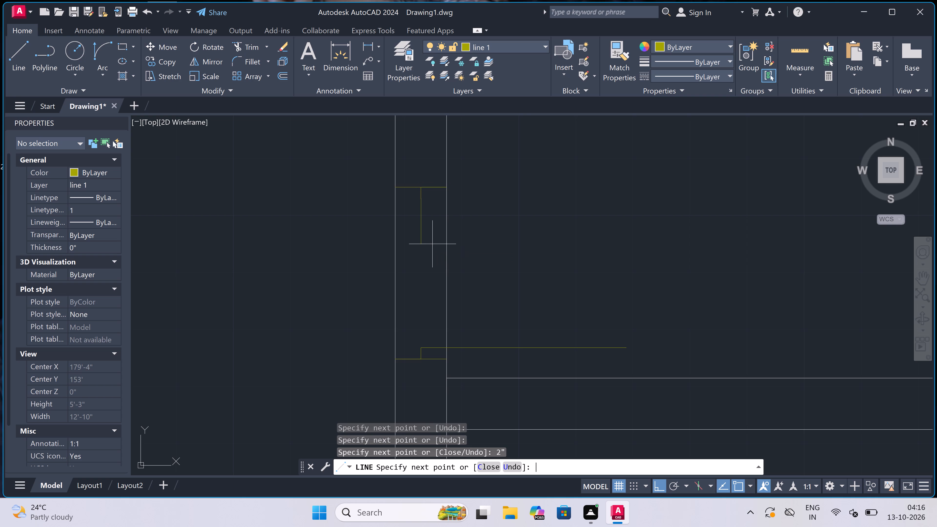
pyautogui.press('Escape')
# Draw the door swing arc from the leaf's east end to the end of the north jamb's stub.
pyautogui.click(94, 45)
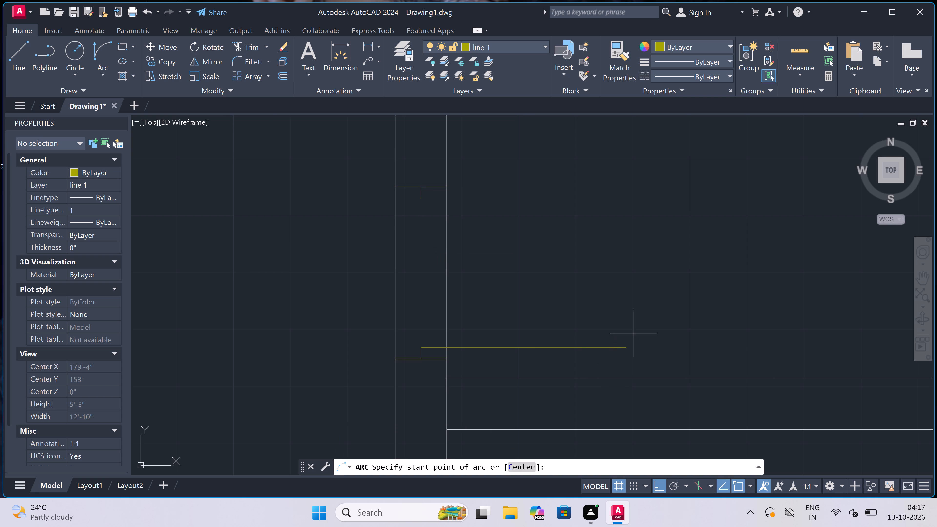
pyautogui.click(627, 344)
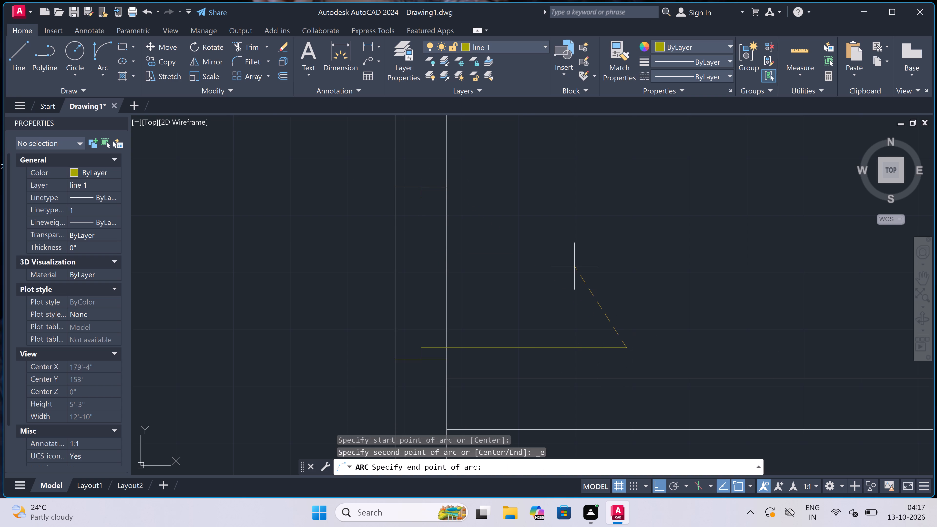
pyautogui.click(423, 200)
pyautogui.click(620, 192)
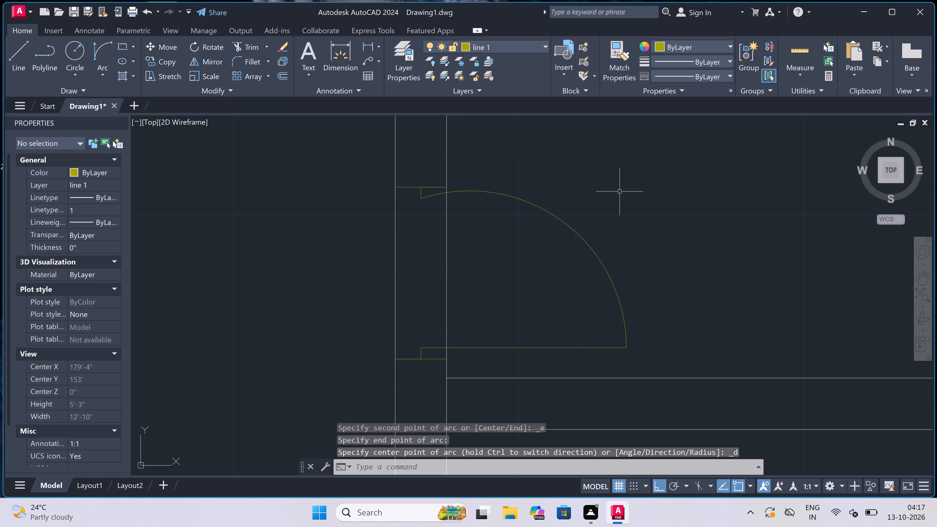
# Trim both stair wall lines between the two door jambs to open the doorway.
pyautogui.press('t')
pyautogui.press('r')
pyautogui.press('space')
pyautogui.click(520, 249)
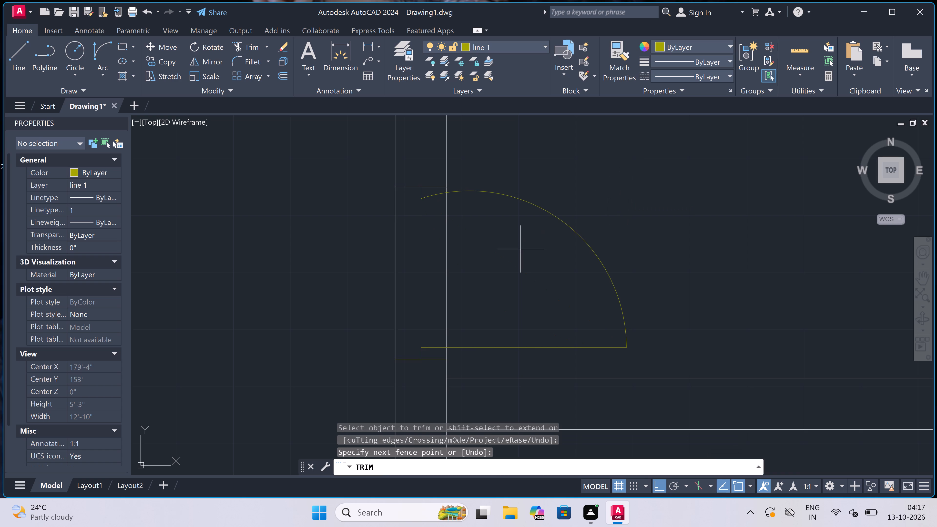
pyautogui.moveTo(344, 274); pyautogui.dragTo(350, 273)
# Trim the stair wall's east line between the two cross wall lines to clear the junction.
pyautogui.scroll(-4, 394, 256)
pyautogui.scroll(3, 393, 274)
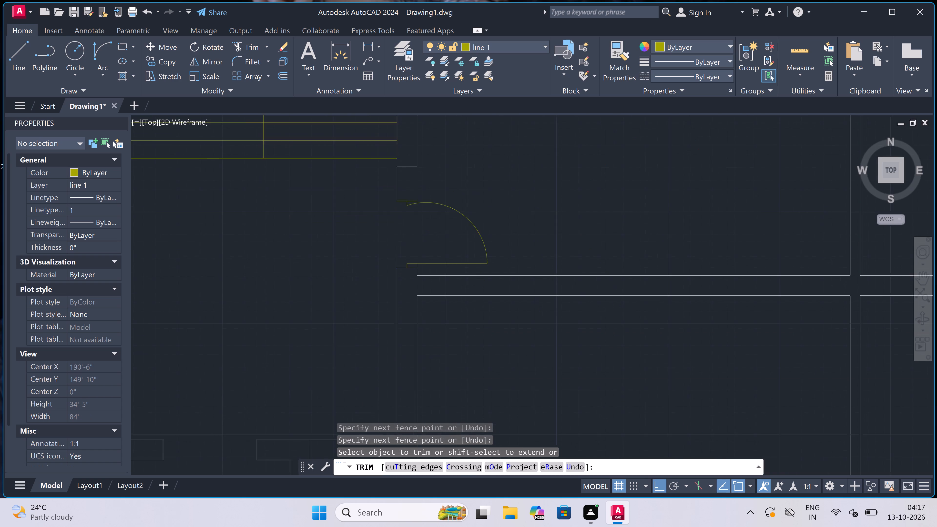
pyautogui.moveTo(422, 289); pyautogui.dragTo(427, 289)
pyautogui.click(445, 291)
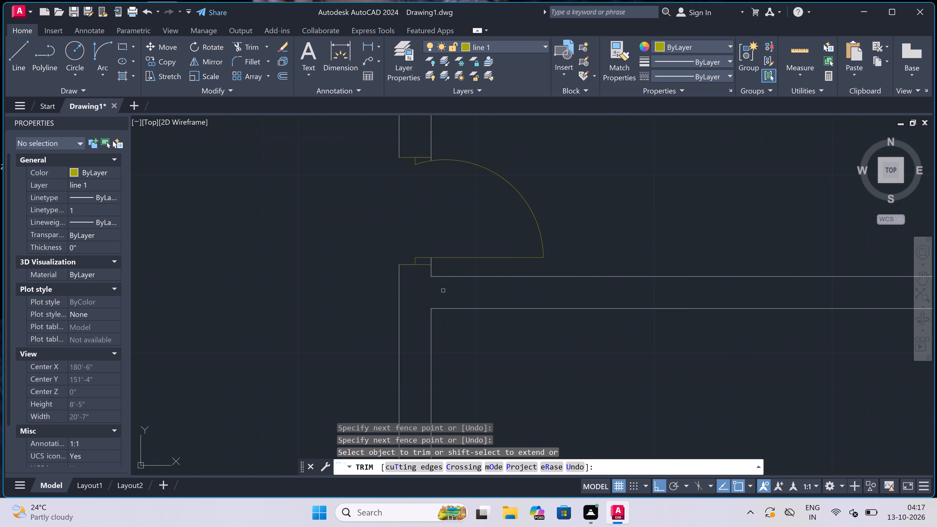
# Trim away the leftover line crossing the stair wall just north of the new door.
pyautogui.scroll(-2, 445, 291)
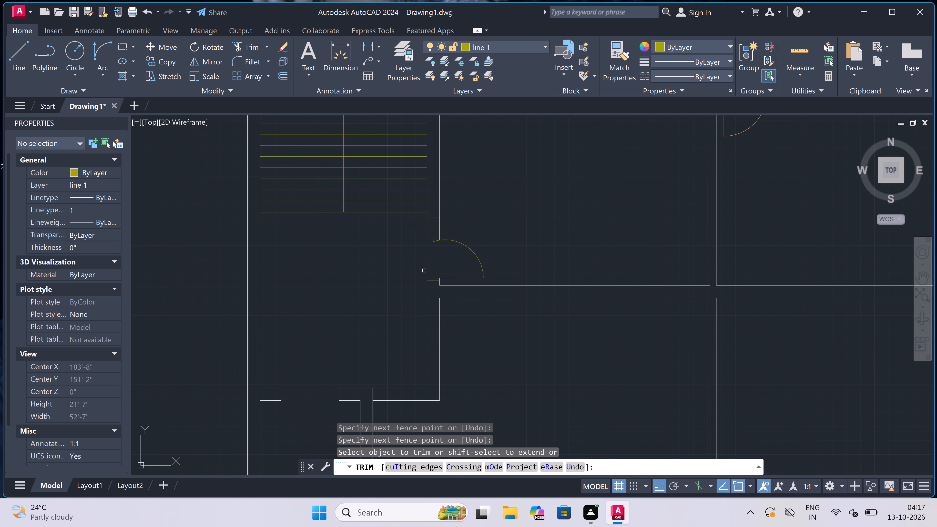
pyautogui.scroll(1, 438, 222)
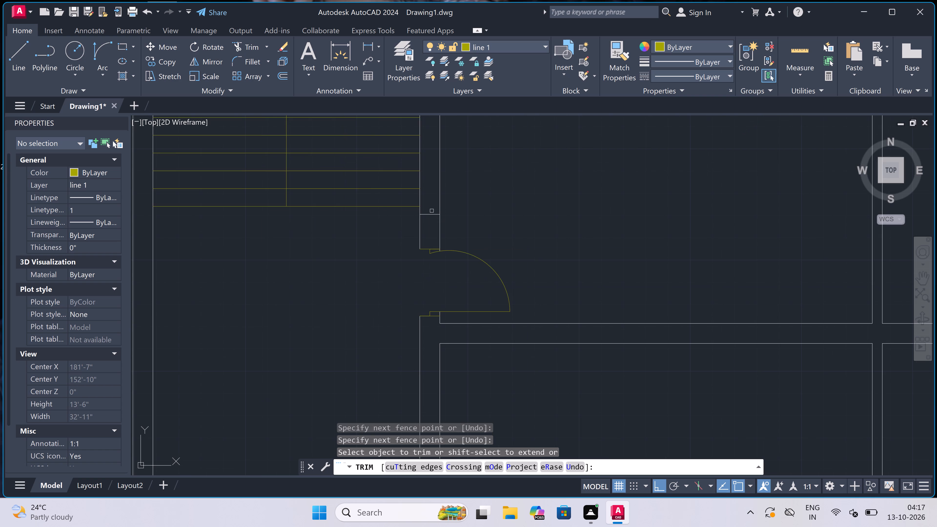
pyautogui.click(432, 211)
pyautogui.click(424, 225)
pyautogui.press('Escape')
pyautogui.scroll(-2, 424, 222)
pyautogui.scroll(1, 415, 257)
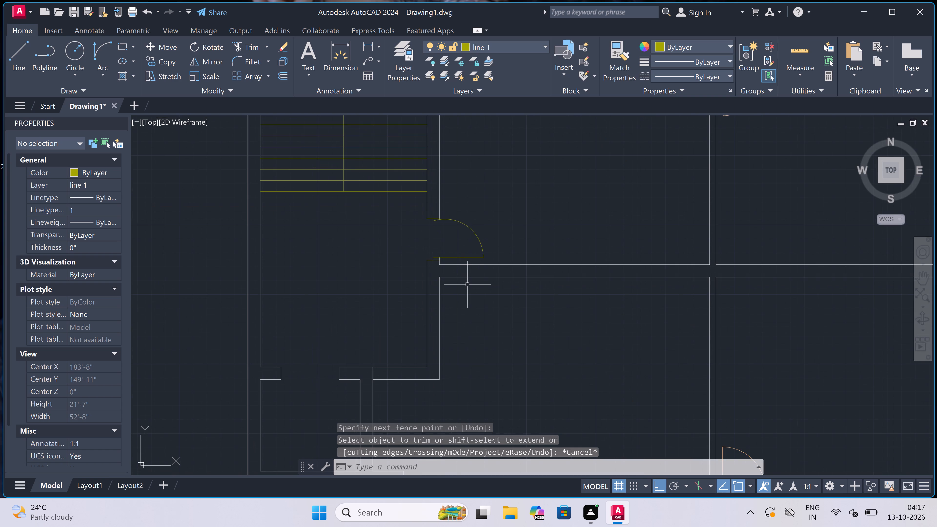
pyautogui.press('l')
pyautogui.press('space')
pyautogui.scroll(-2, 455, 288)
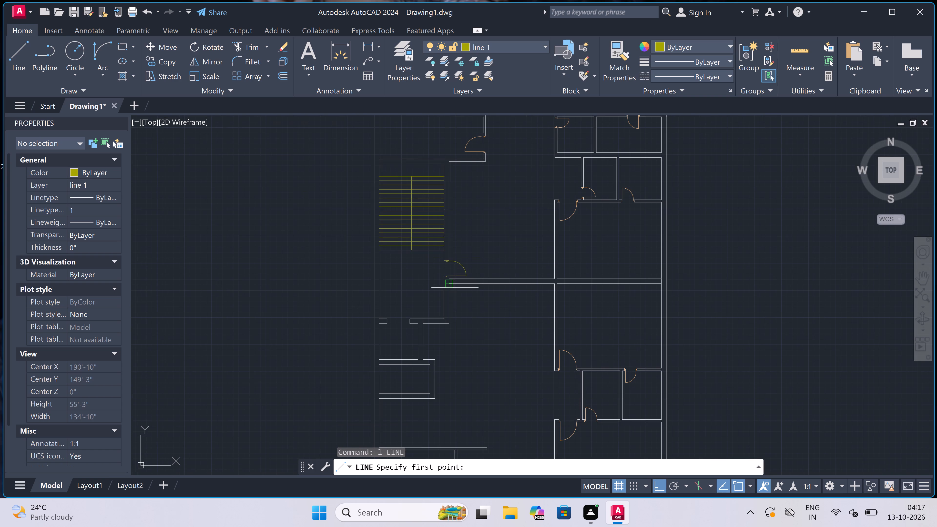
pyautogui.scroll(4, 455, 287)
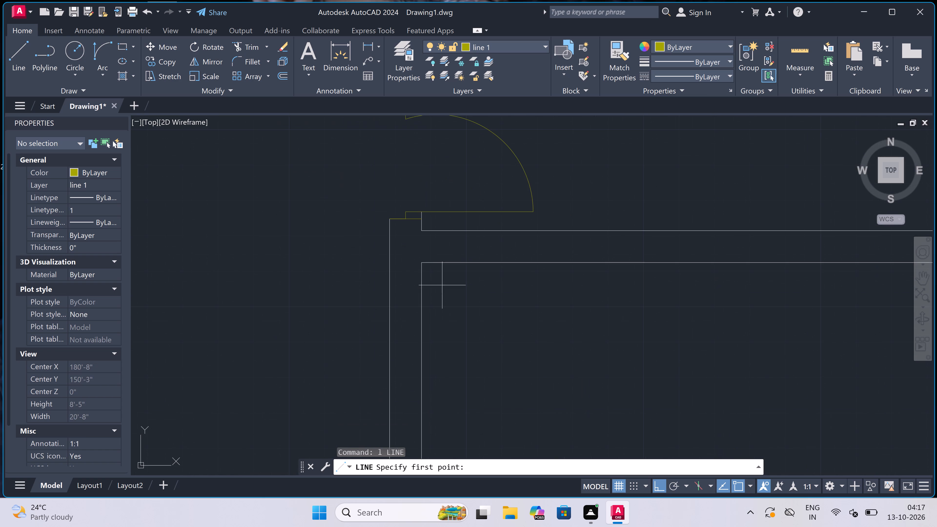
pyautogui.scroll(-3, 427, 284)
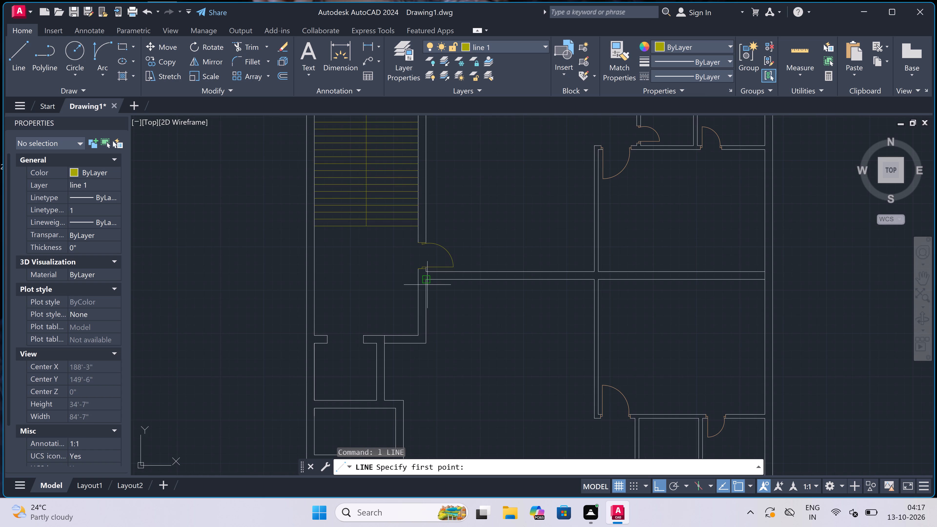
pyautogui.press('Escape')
# Delete the stair wall door's swing arc, leaf, south stub and the short wall segment beside the south jamb.
pyautogui.scroll(3, 425, 258)
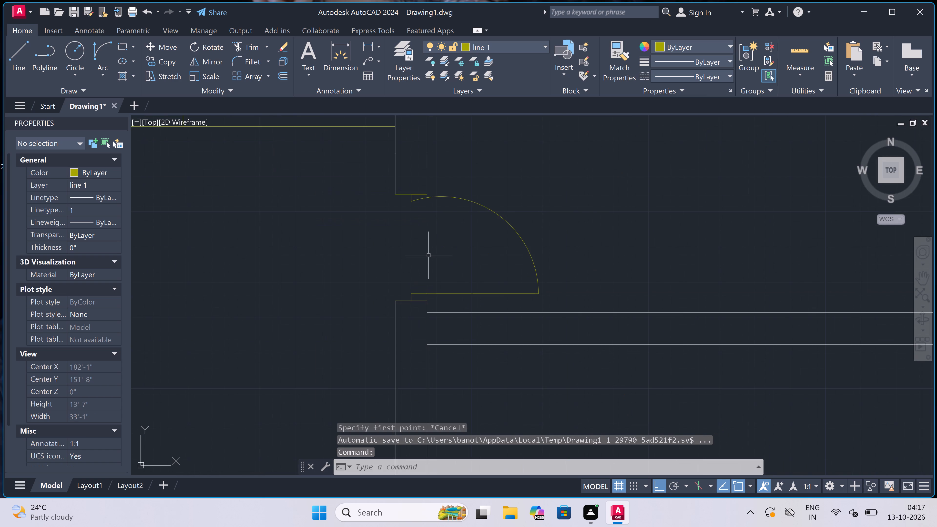
pyautogui.moveTo(591, 209); pyautogui.dragTo(578, 225)
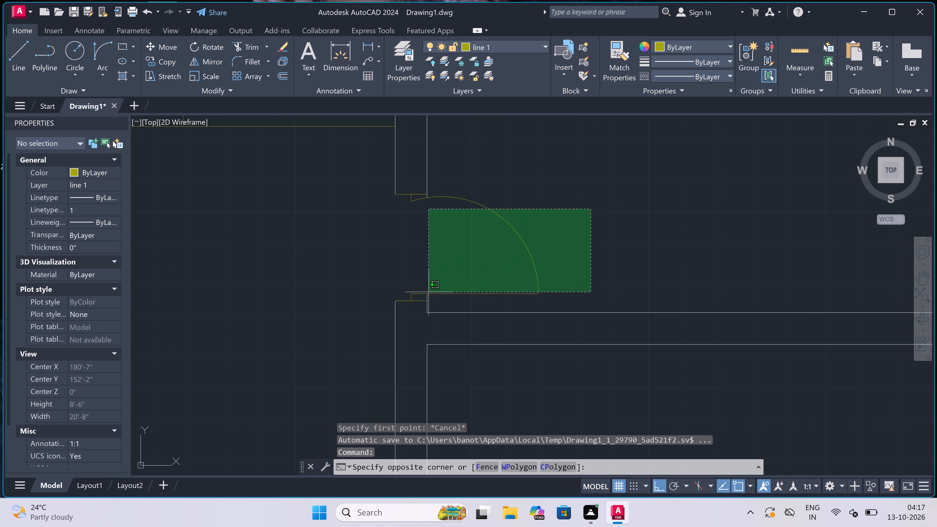
pyautogui.click(384, 296)
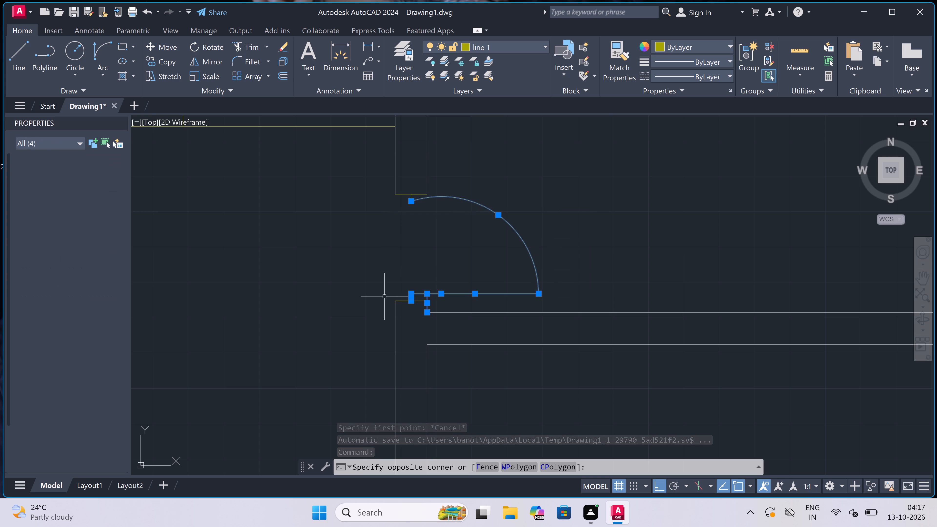
pyautogui.press('Delete')
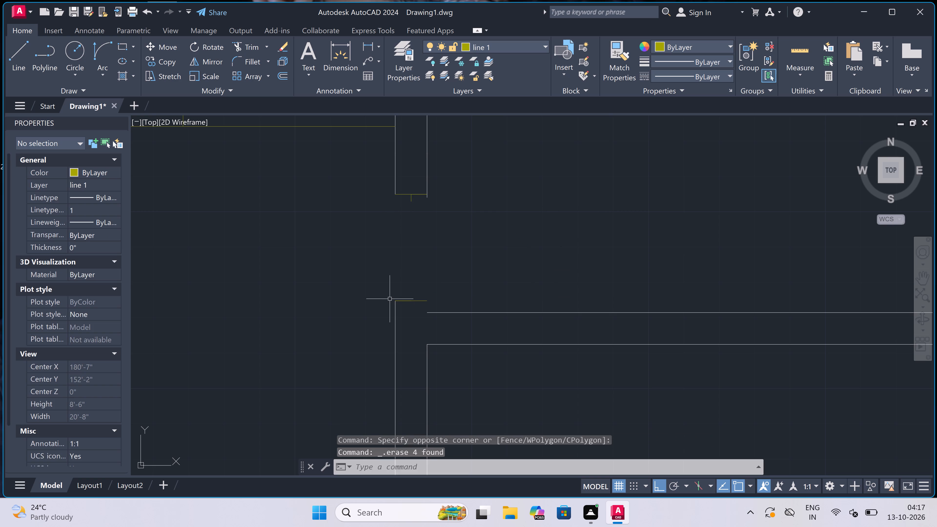
# Remove the remaining north jamb, its stub and the south jamb line from the stair wall opening using Trim.
pyautogui.write('tr')
pyautogui.press('space')
pyautogui.scroll(2, 413, 197)
pyautogui.moveTo(415, 171); pyautogui.dragTo(415, 173)
pyautogui.click(398, 233)
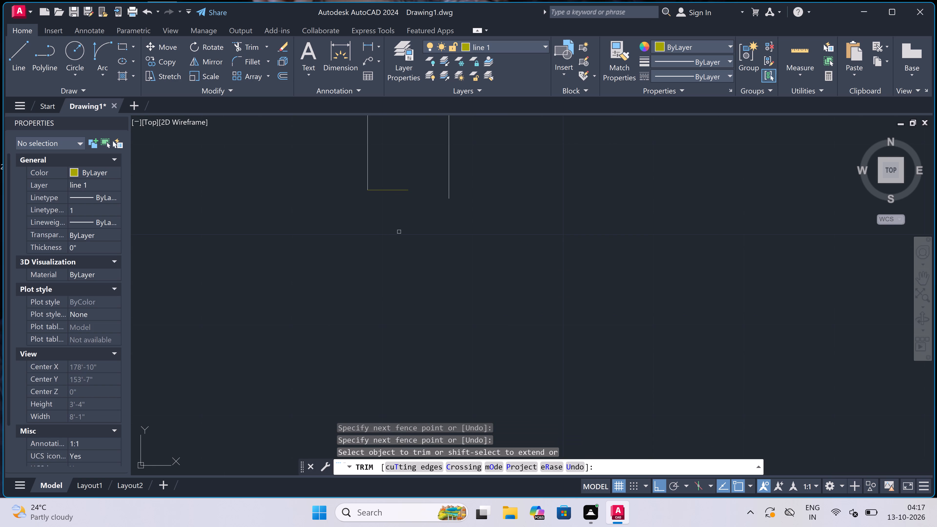
pyautogui.moveTo(396, 175); pyautogui.dragTo(394, 186)
pyautogui.click(370, 268)
pyautogui.scroll(-3, 370, 266)
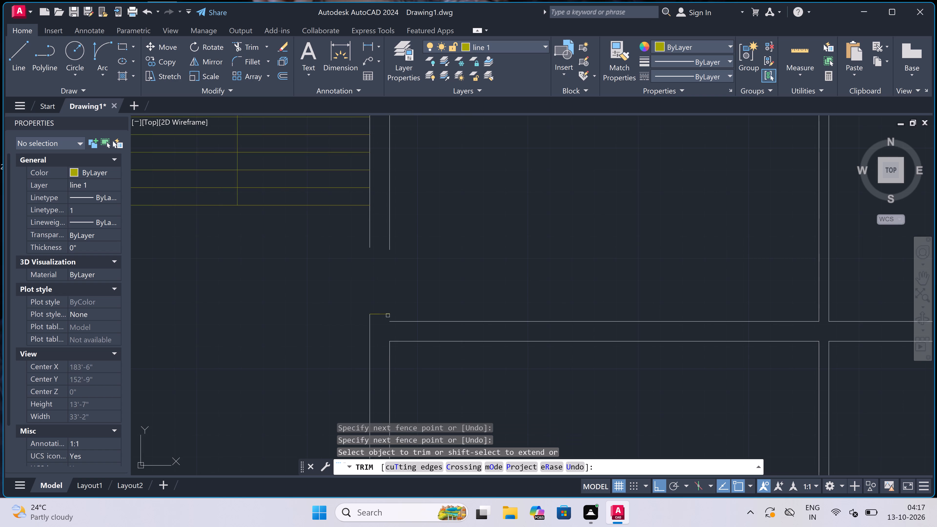
pyautogui.scroll(1, 387, 319)
pyautogui.click(377, 316)
pyautogui.click(377, 296)
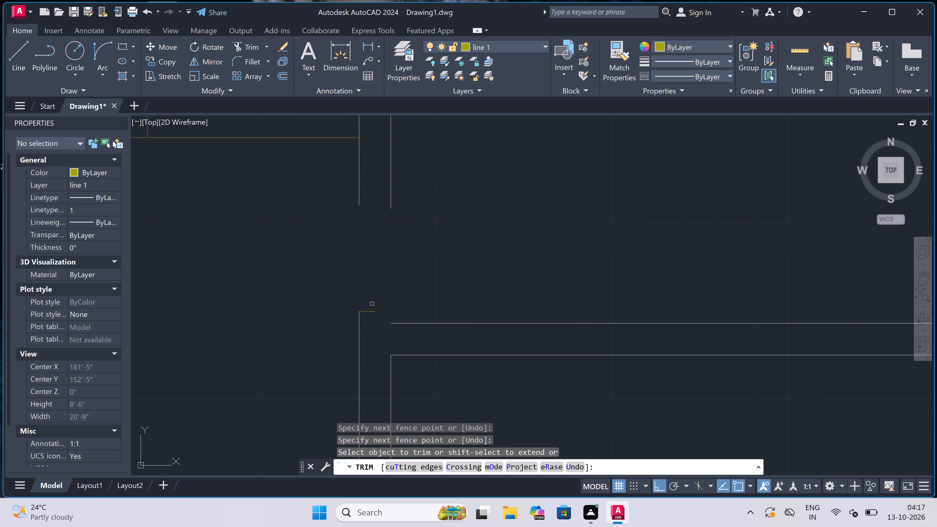
pyautogui.click(368, 312)
pyautogui.press('Escape')
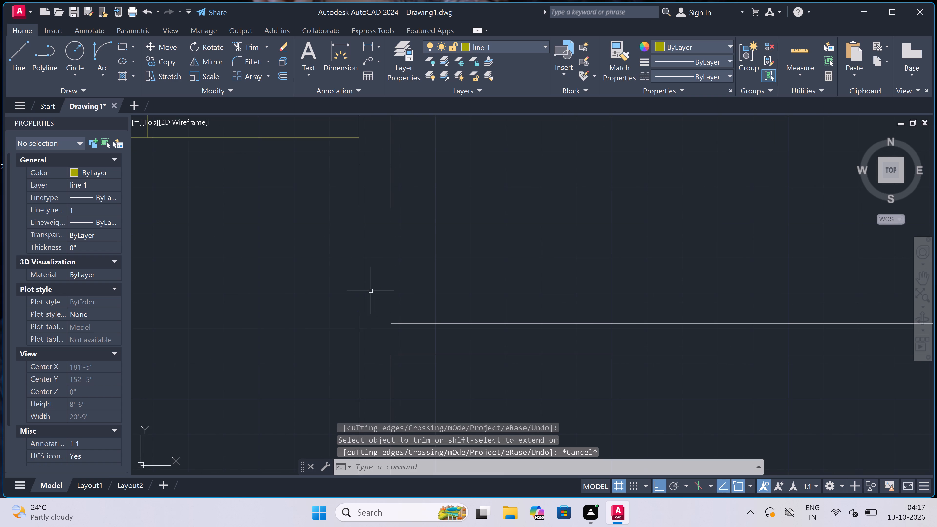
# Extend both stair wall lines across the former doorway to close the opening.
pyautogui.write('ex')
pyautogui.press('space')
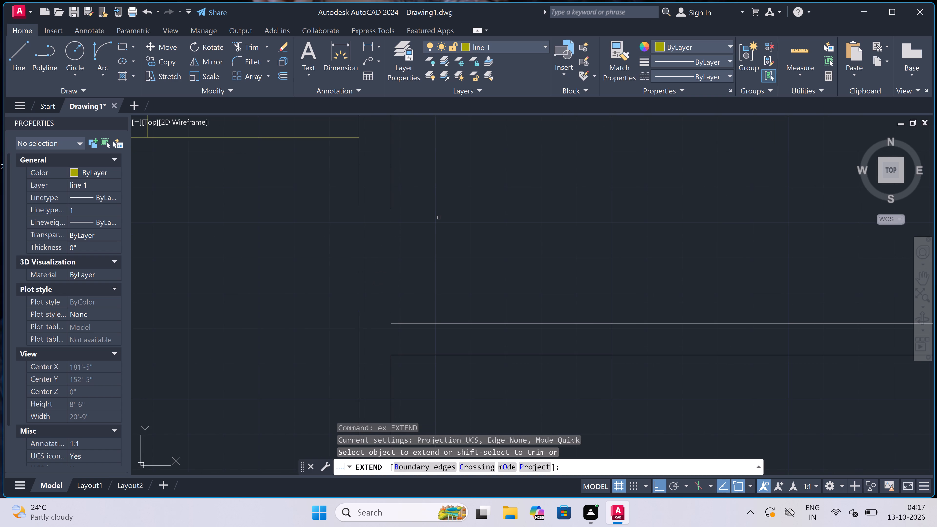
pyautogui.moveTo(441, 194); pyautogui.dragTo(438, 194)
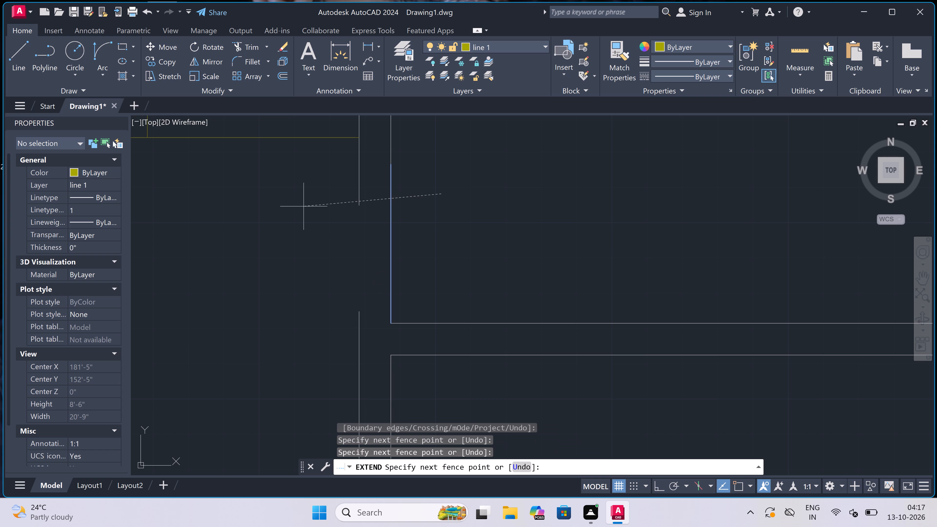
pyautogui.click(318, 187)
pyautogui.click(326, 187)
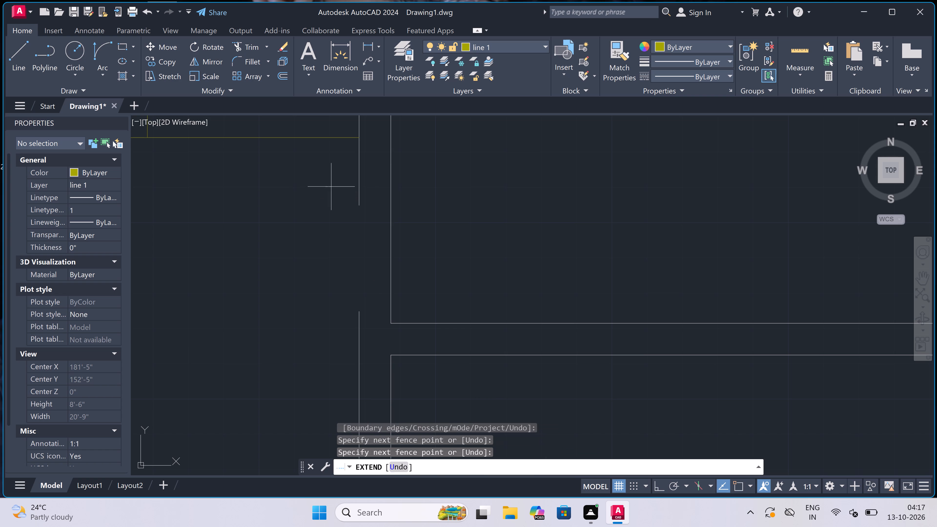
pyautogui.click(416, 187)
pyautogui.scroll(-3, 374, 198)
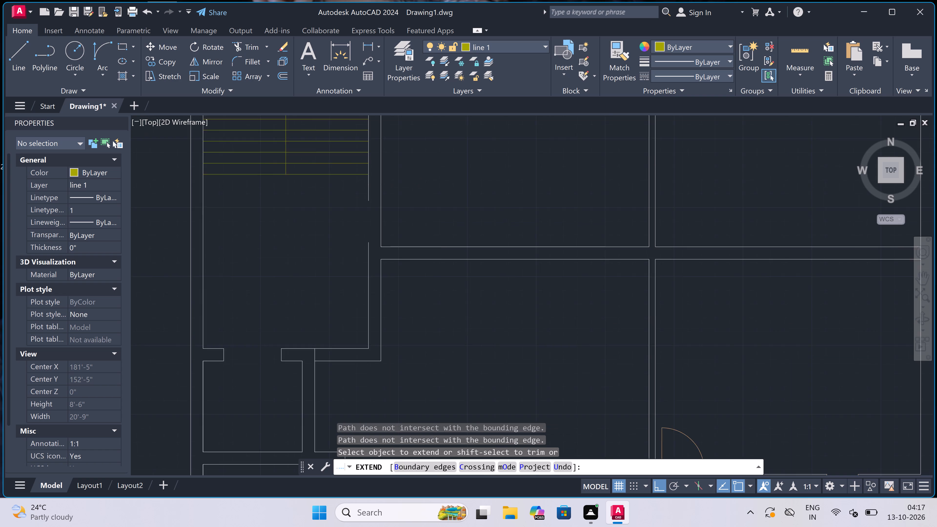
pyautogui.click(370, 194)
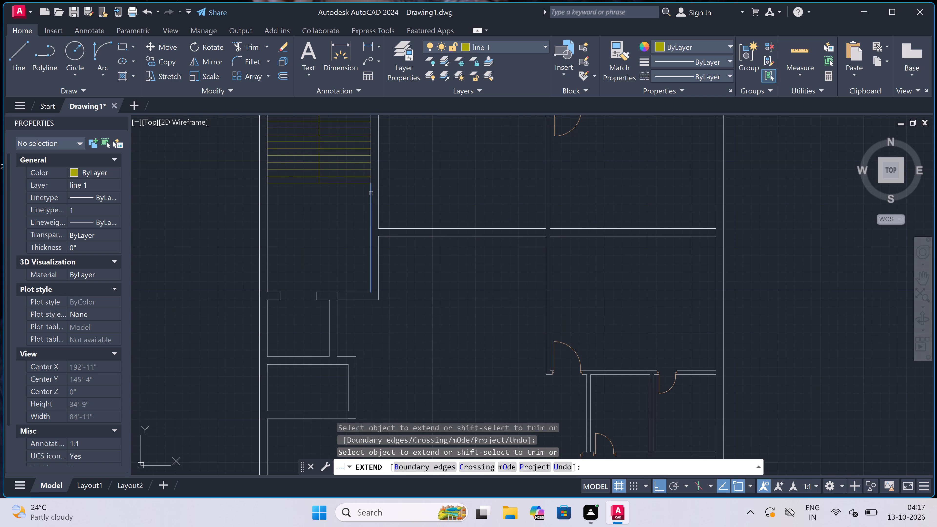
pyautogui.click(371, 193)
pyautogui.scroll(2, 373, 194)
pyautogui.press('Escape')
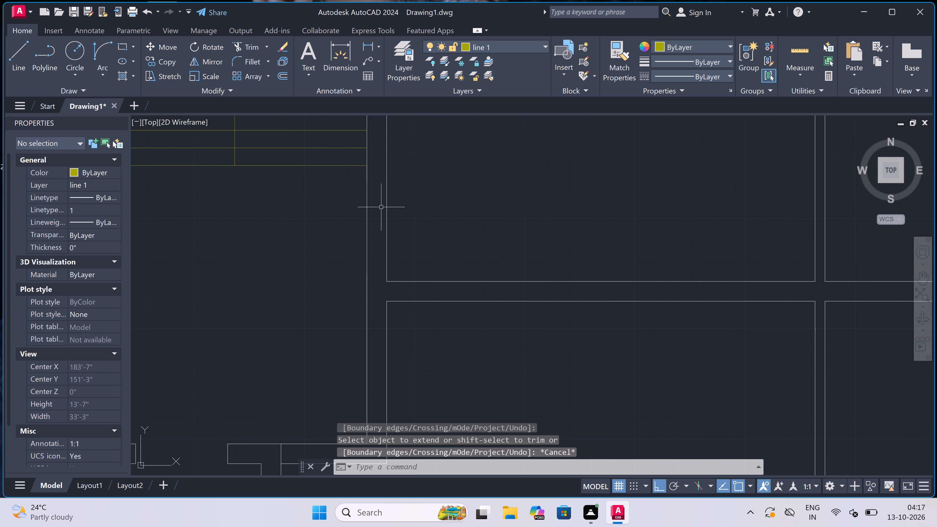
# On layer line2, draw the south door jamb across the stair wall, a 2" stub north from its midpoint and a 3' leaf eastward.
pyautogui.click(520, 49)
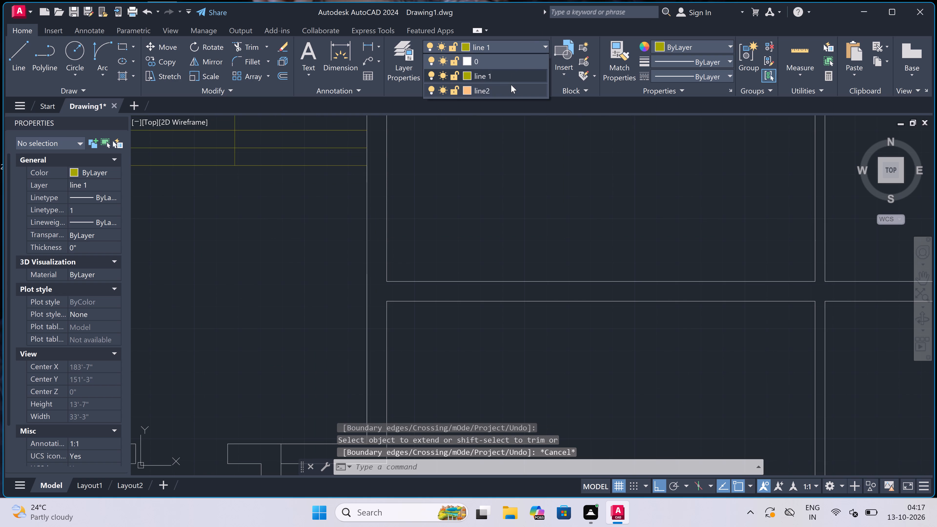
pyautogui.click(511, 87)
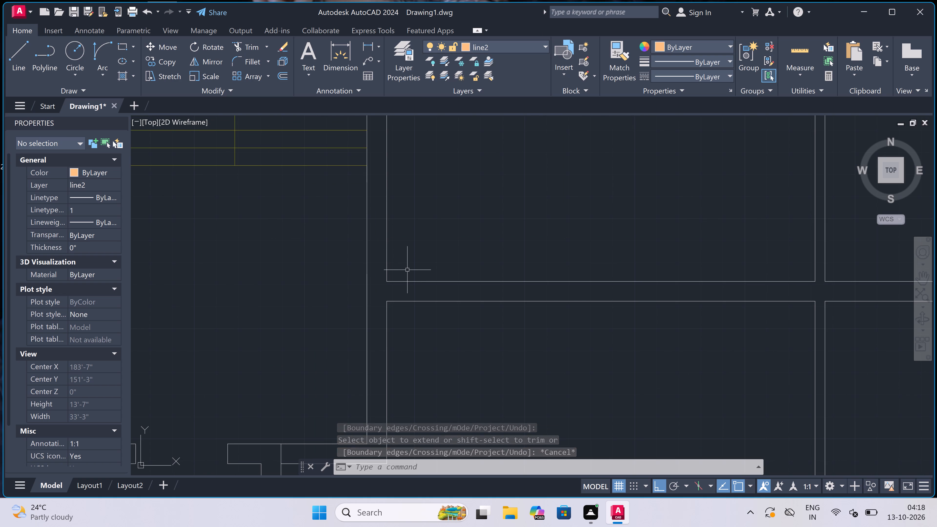
pyautogui.press('l')
pyautogui.press('space')
pyautogui.scroll(1, 366, 269)
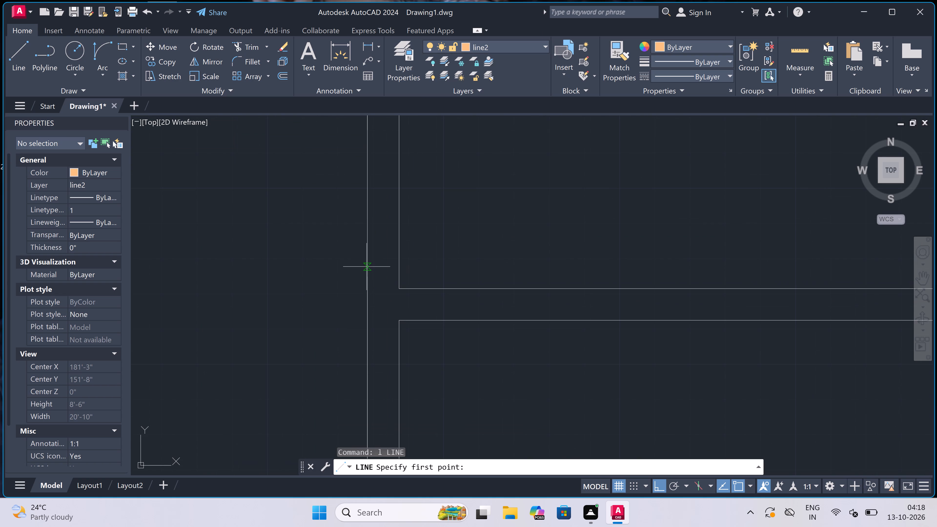
pyautogui.click(367, 267)
pyautogui.click(396, 266)
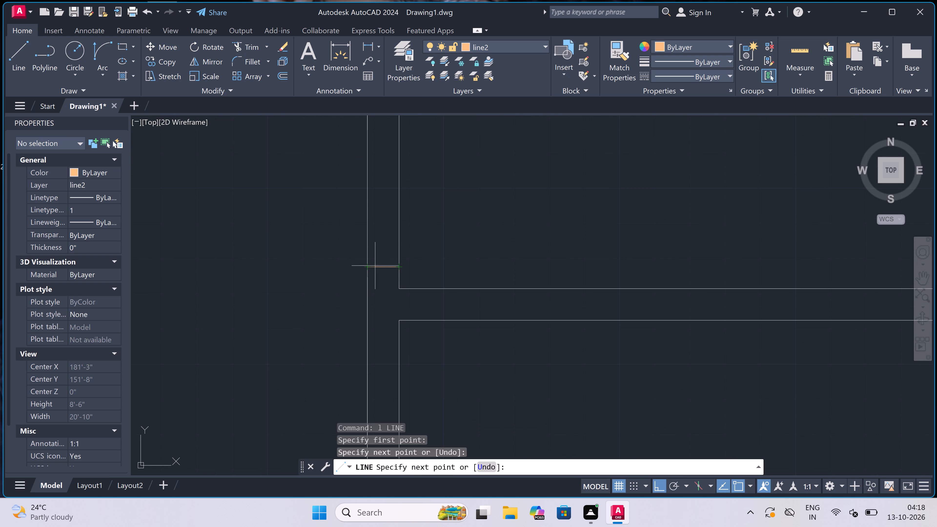
pyautogui.click(385, 265)
pyautogui.scroll(2, 380, 243)
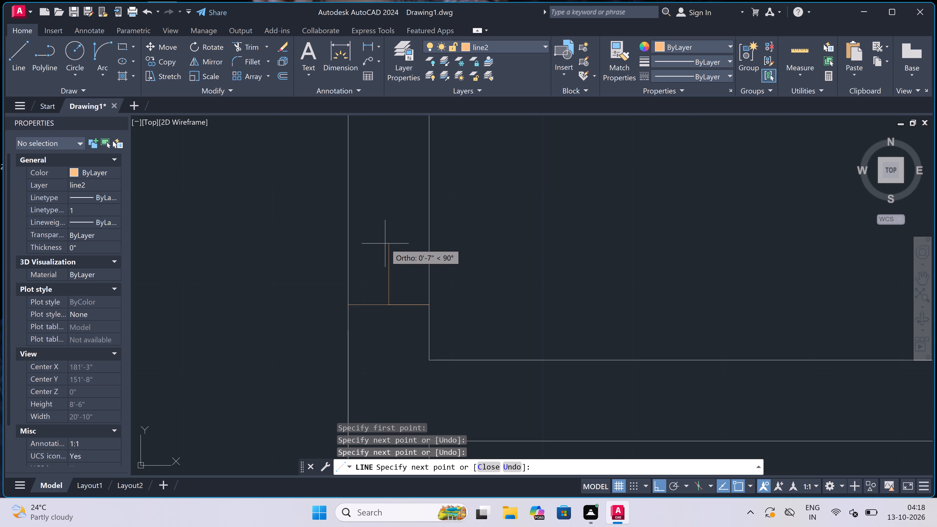
pyautogui.write('2"')
pyautogui.press('space')
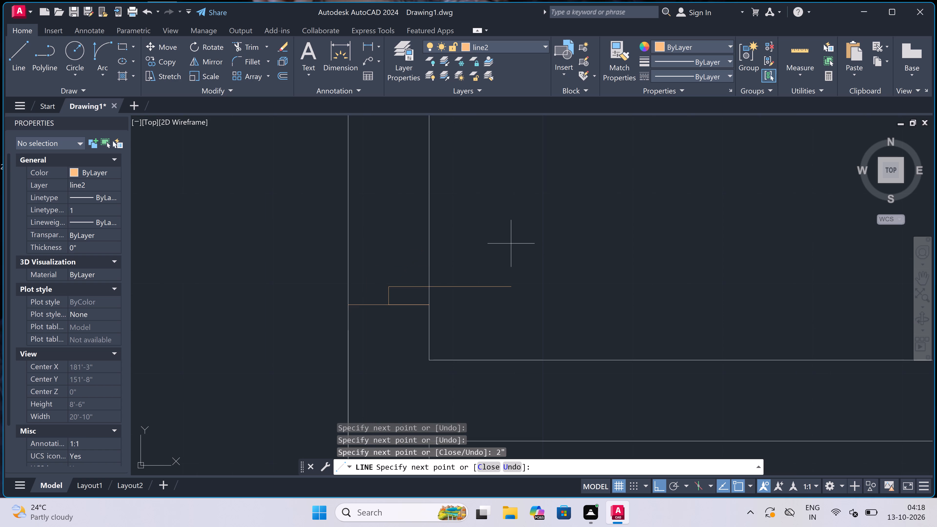
pyautogui.write("3'")
pyautogui.press('space')
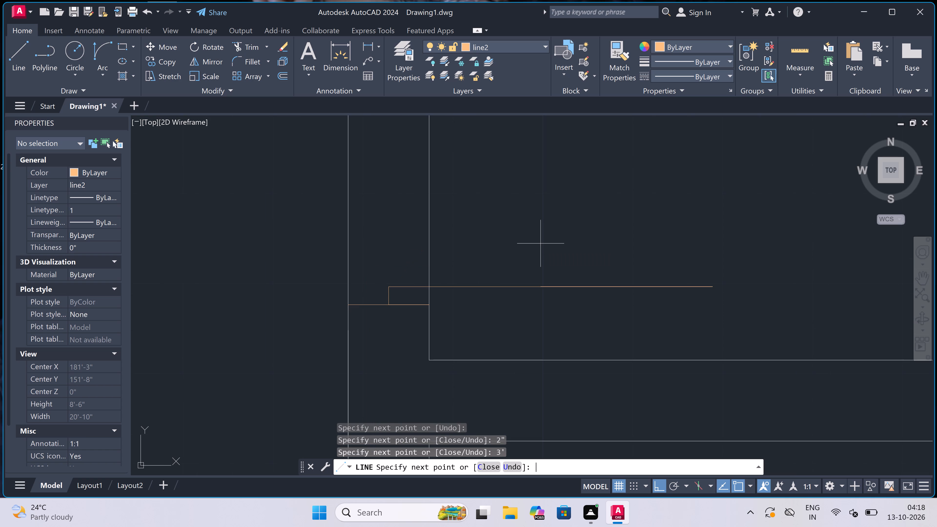
pyautogui.press('Escape')
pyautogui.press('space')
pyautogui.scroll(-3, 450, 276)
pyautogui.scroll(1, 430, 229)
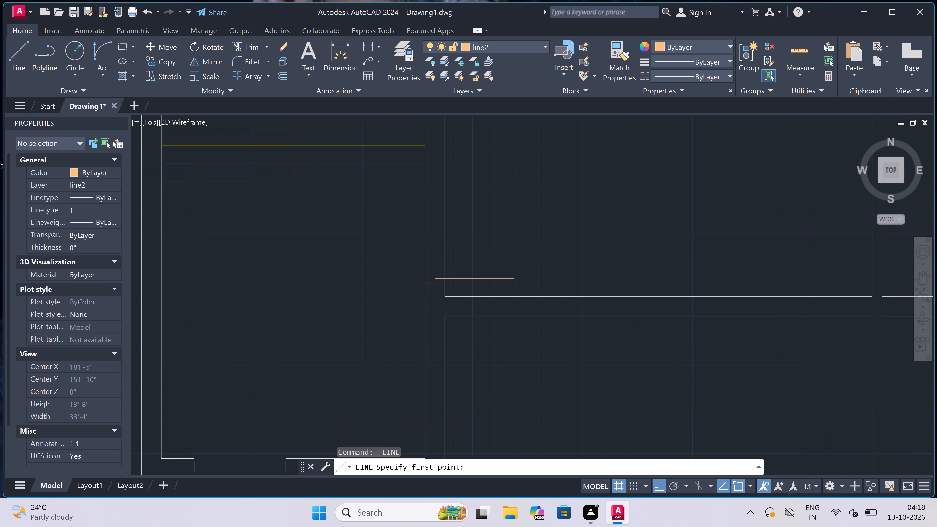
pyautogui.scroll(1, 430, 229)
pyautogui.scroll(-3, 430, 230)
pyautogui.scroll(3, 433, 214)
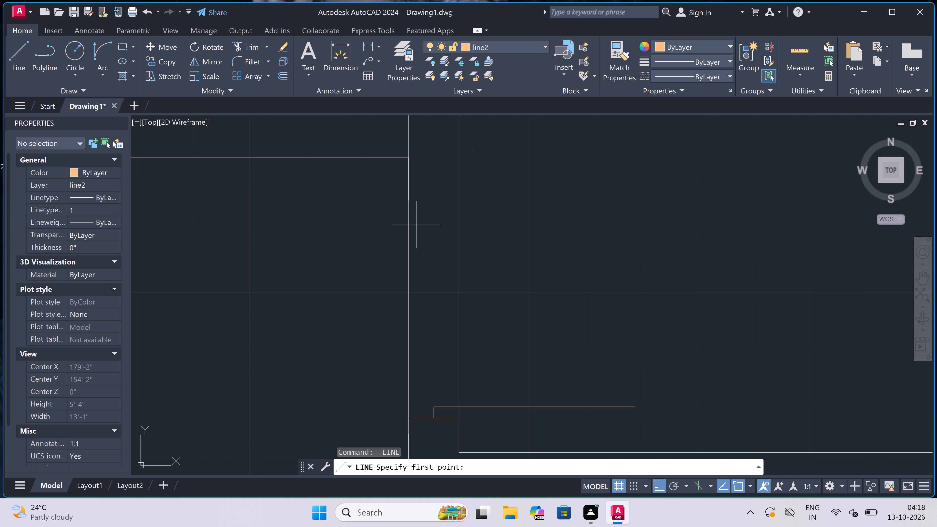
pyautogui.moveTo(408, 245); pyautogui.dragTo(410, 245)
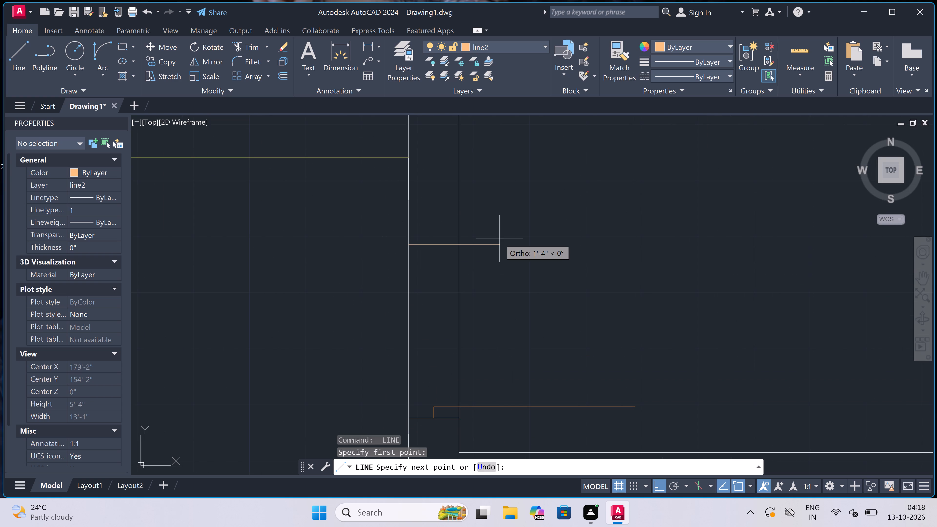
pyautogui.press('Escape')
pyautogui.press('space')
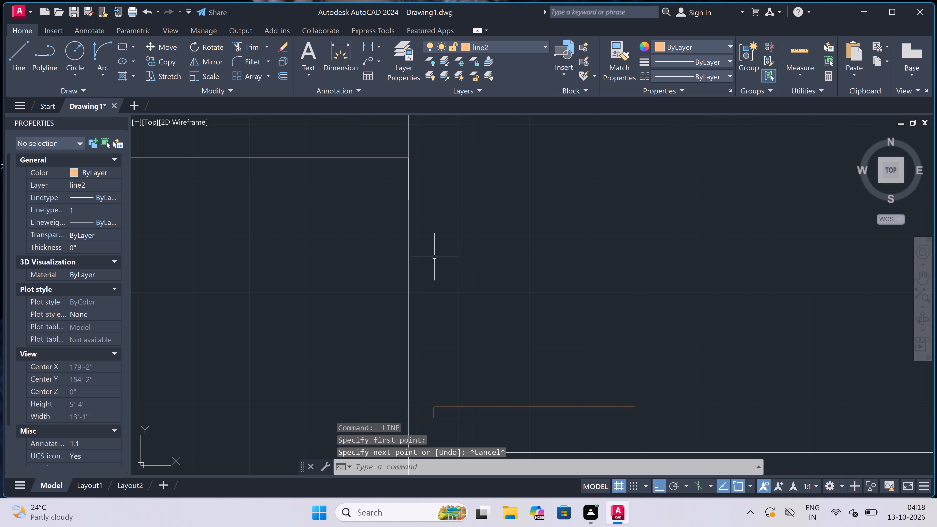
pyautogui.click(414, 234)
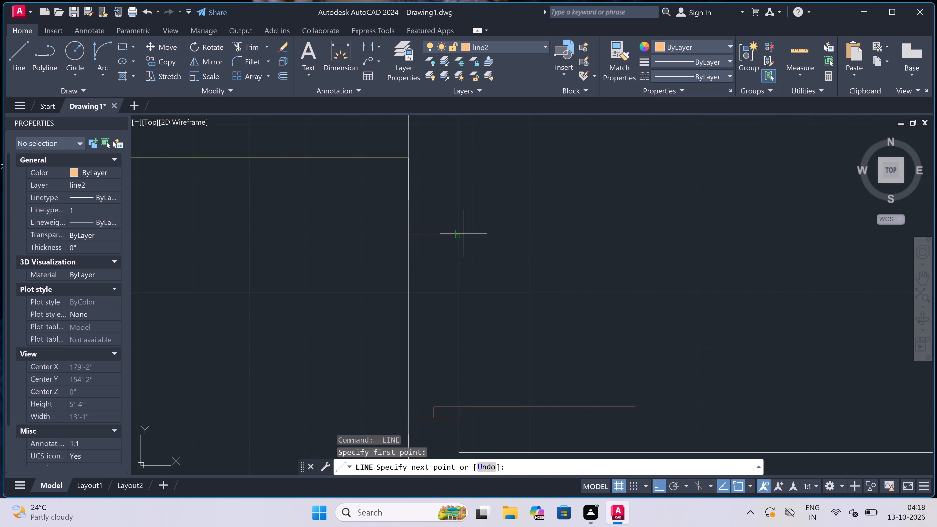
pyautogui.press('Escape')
# Draw the north door jamb across the stair wall, with a 2" stub running south from its midpoint.
pyautogui.press('space')
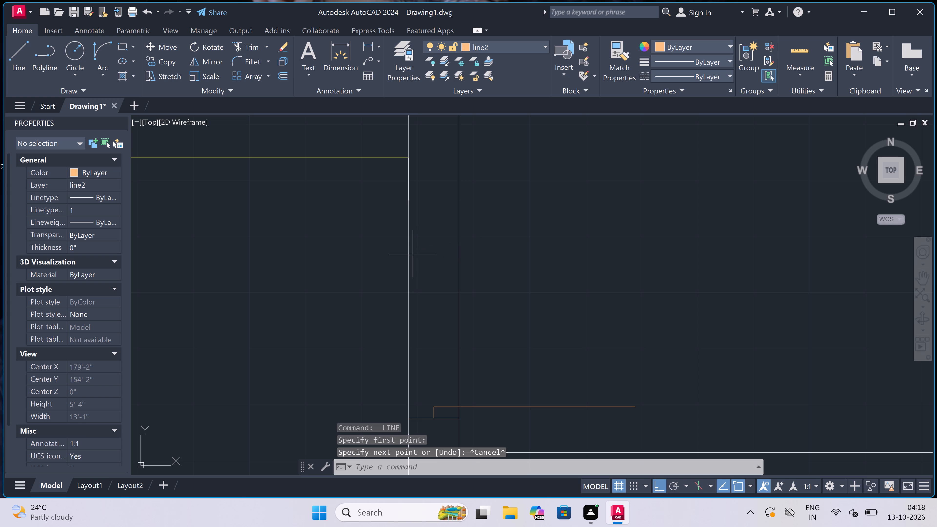
pyautogui.click(407, 258)
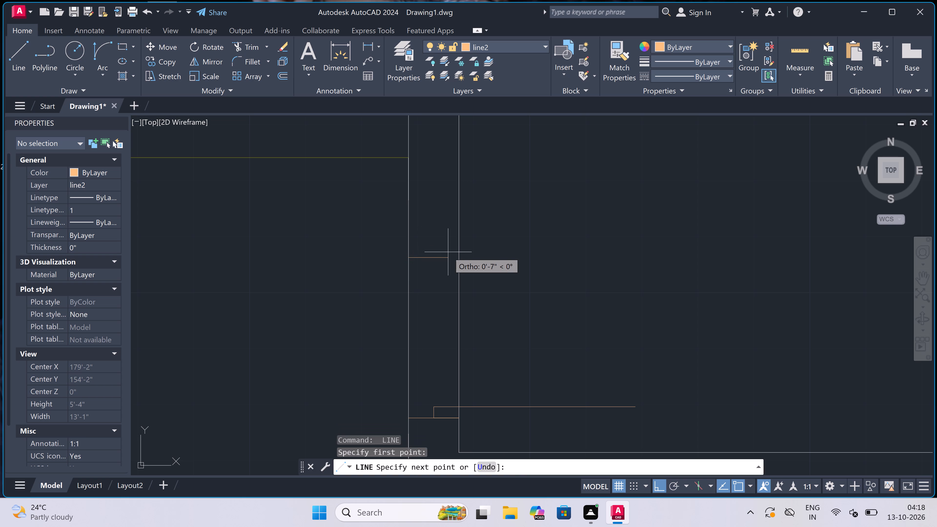
pyautogui.click(457, 257)
pyautogui.moveTo(429, 257); pyautogui.dragTo(430, 262)
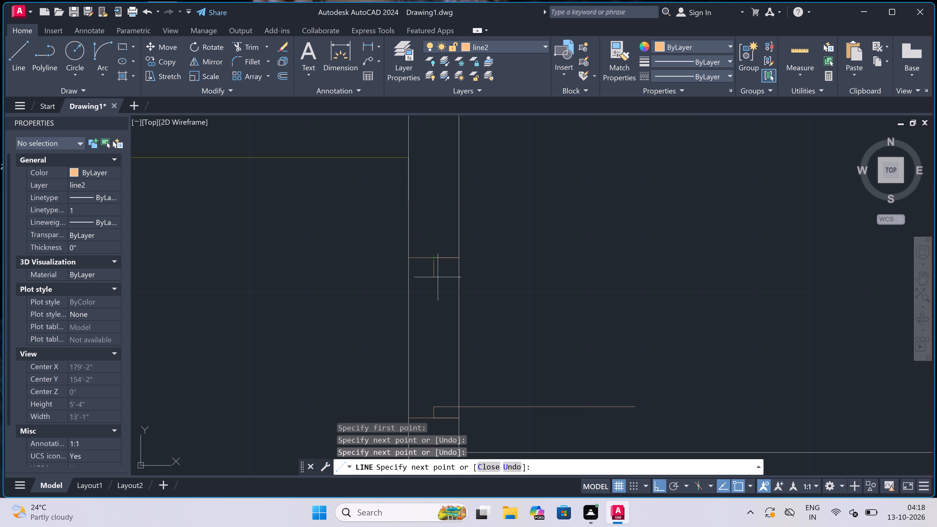
pyautogui.press('2')
pyautogui.write('"')
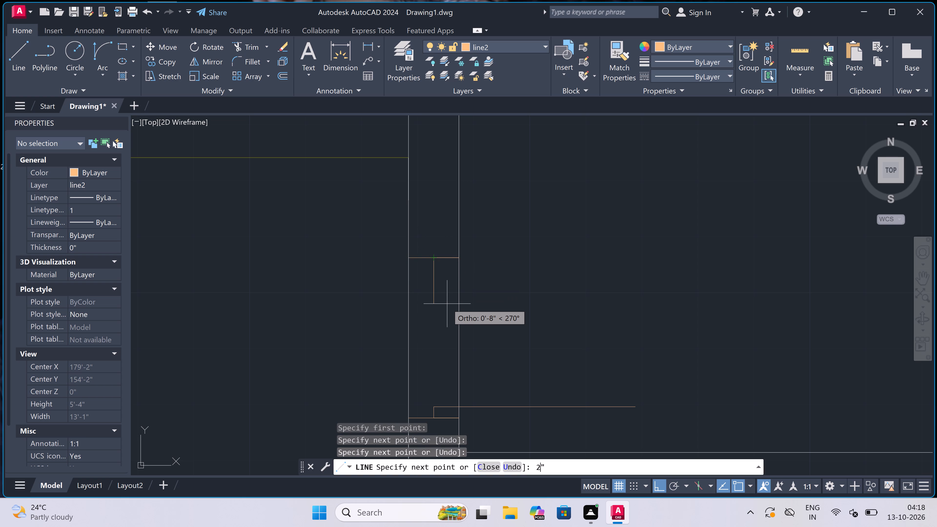
pyautogui.press('space')
pyautogui.press('Escape')
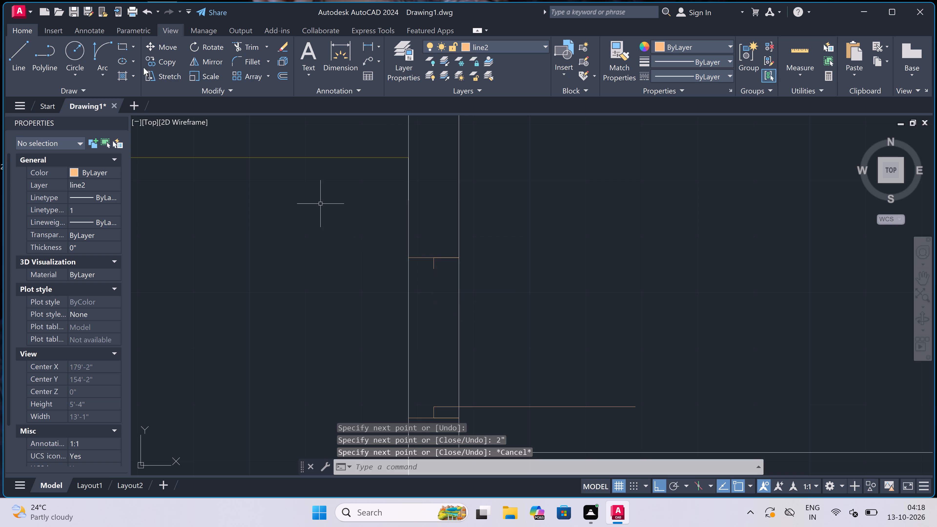
# Draw the stair wall door's swing arc from the 3' leaf's free end to the north stub's end, bulging northeast.
pyautogui.click(103, 45)
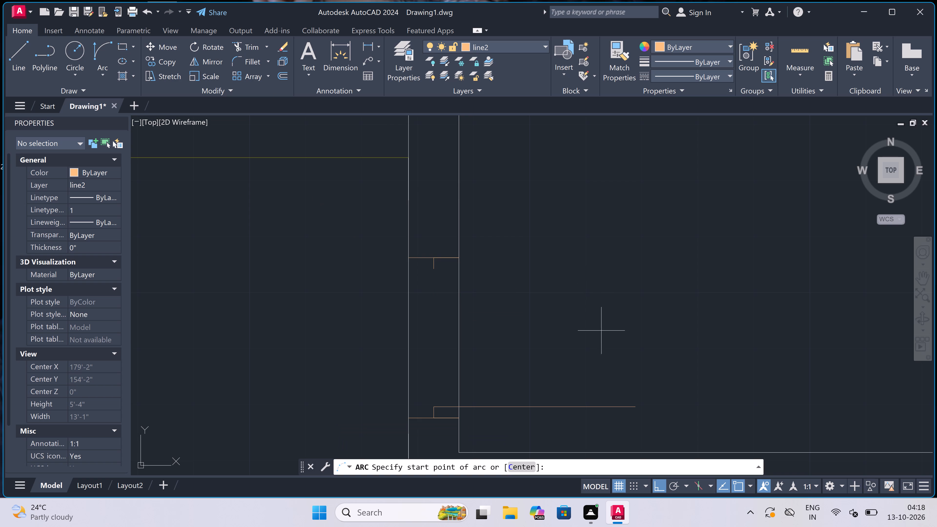
pyautogui.click(635, 403)
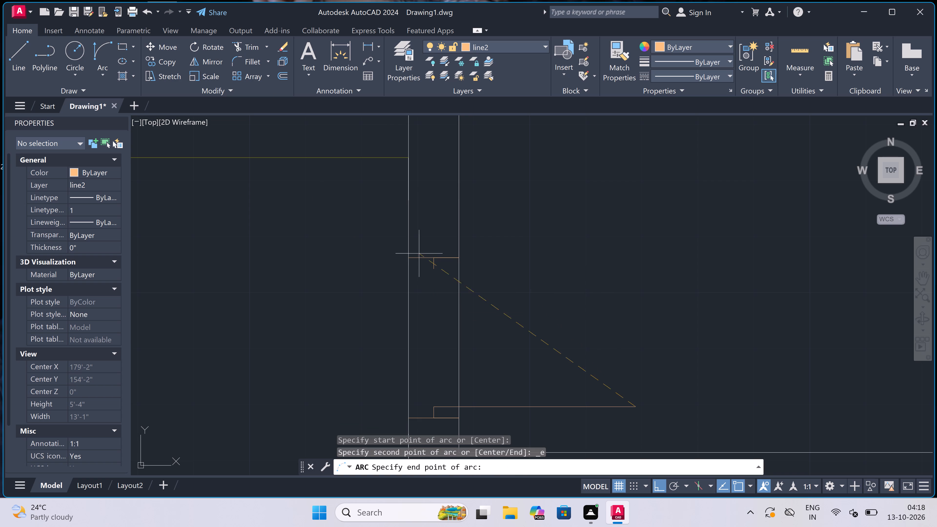
pyautogui.click(437, 269)
pyautogui.click(539, 220)
# Trim both stair wall lines between the two new jambs to open the doorway.
pyautogui.press('t')
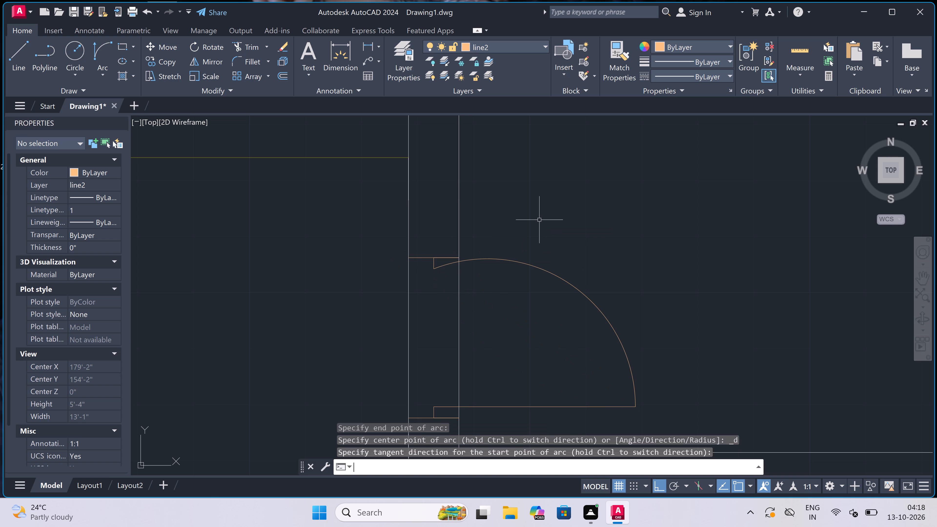
pyautogui.press('r')
pyautogui.press('space')
pyautogui.moveTo(503, 305); pyautogui.dragTo(491, 309)
pyautogui.doubleClick(363, 317)
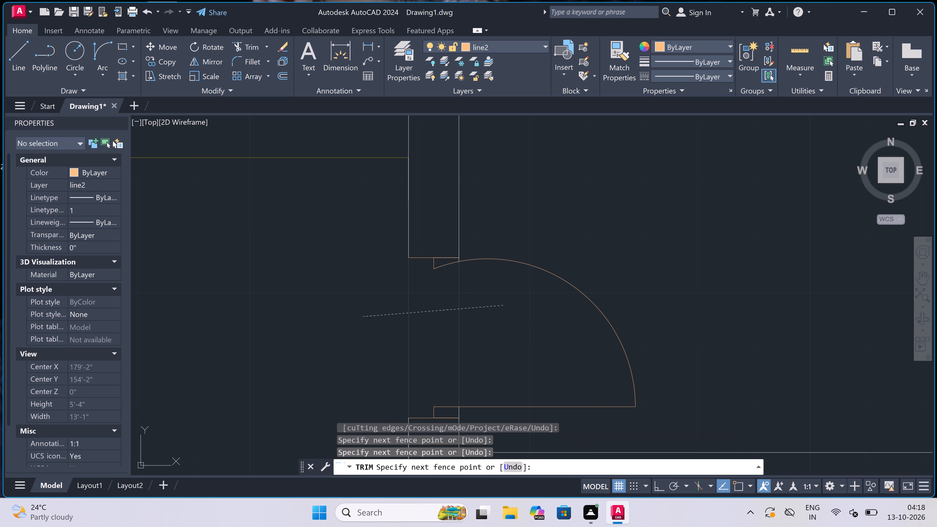
pyautogui.scroll(-4, 353, 256)
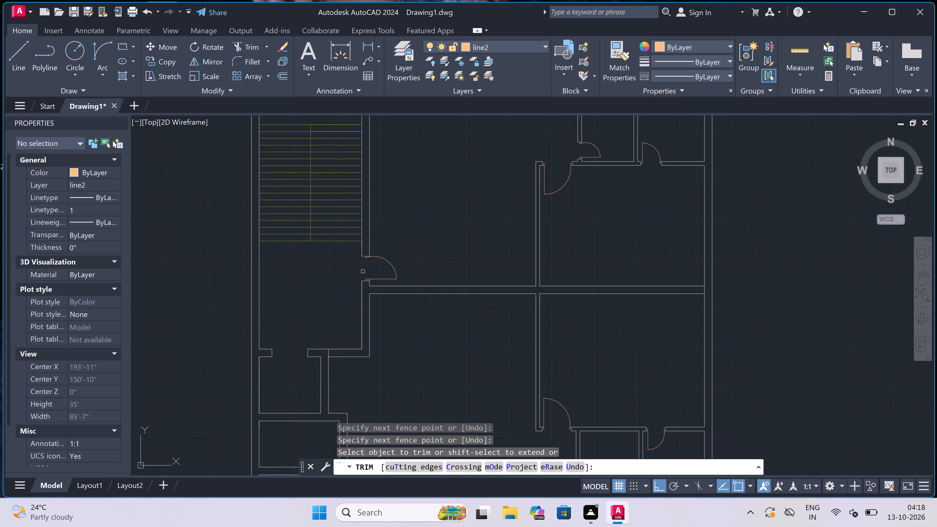
pyautogui.press('Escape')
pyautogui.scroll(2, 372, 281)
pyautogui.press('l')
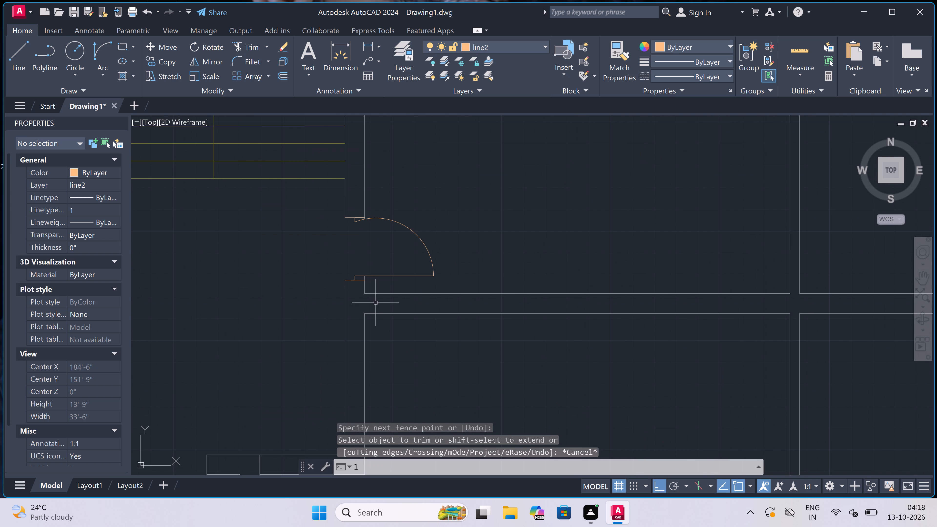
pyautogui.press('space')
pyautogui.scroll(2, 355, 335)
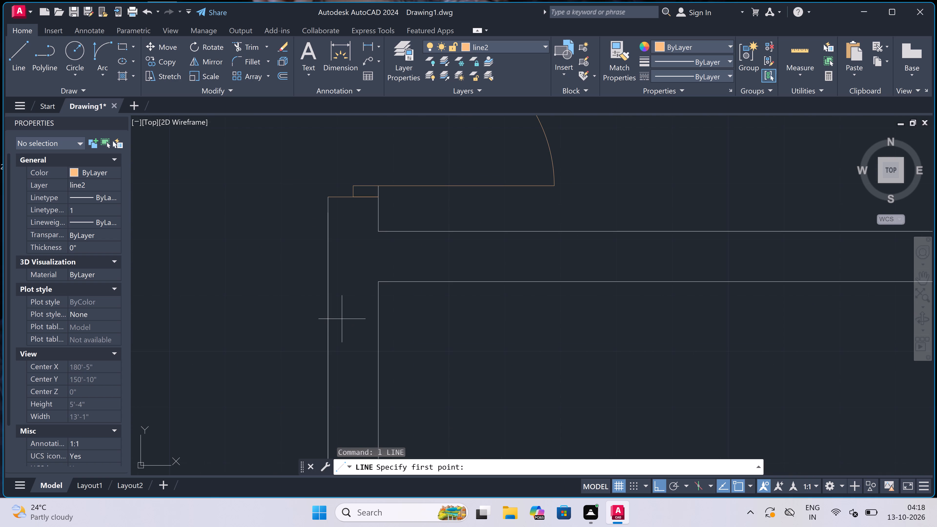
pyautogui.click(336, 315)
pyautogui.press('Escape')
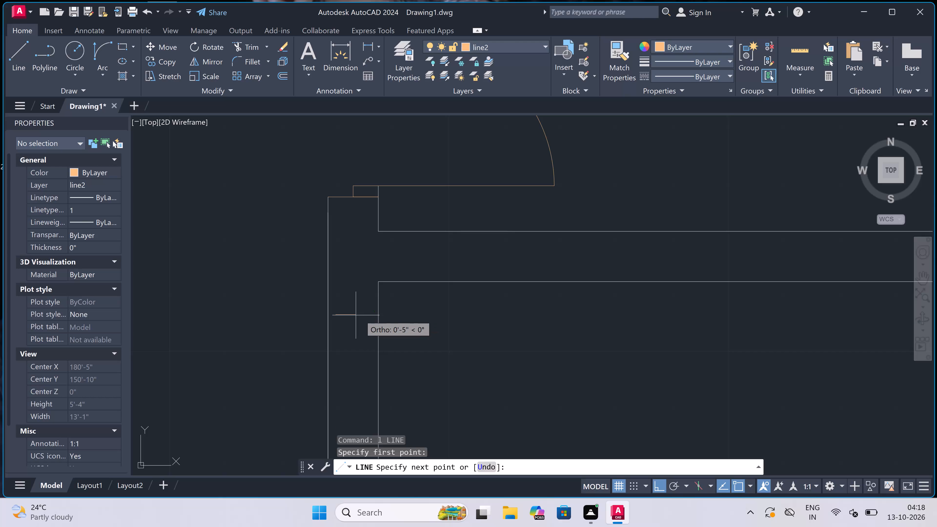
# Below the horizontal partition, draw a second door's north jamb across the stair wall, a 2" stub south from its midpoint and a 3' leaf eastward.
pyautogui.press('space')
pyautogui.click(328, 315)
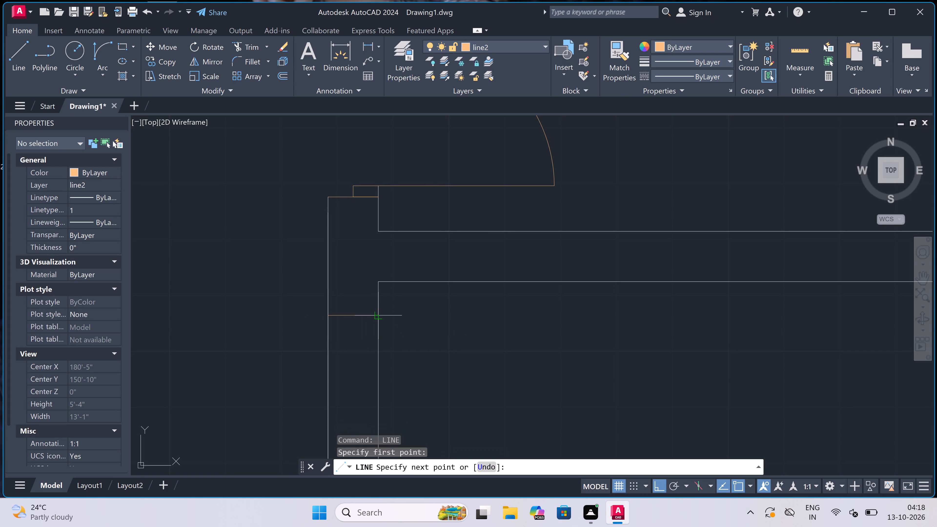
pyautogui.doubleClick(379, 315)
pyautogui.moveTo(357, 316); pyautogui.dragTo(360, 318)
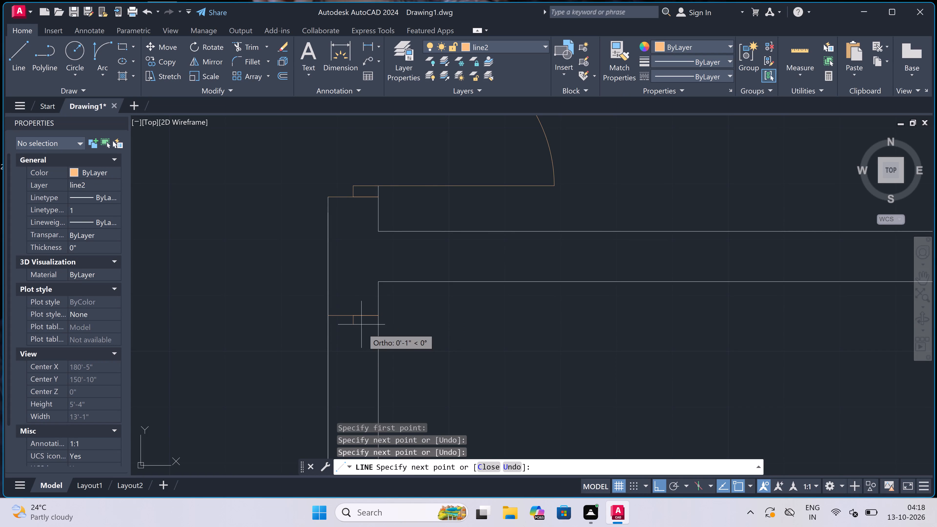
pyautogui.write('2"')
pyautogui.press('space')
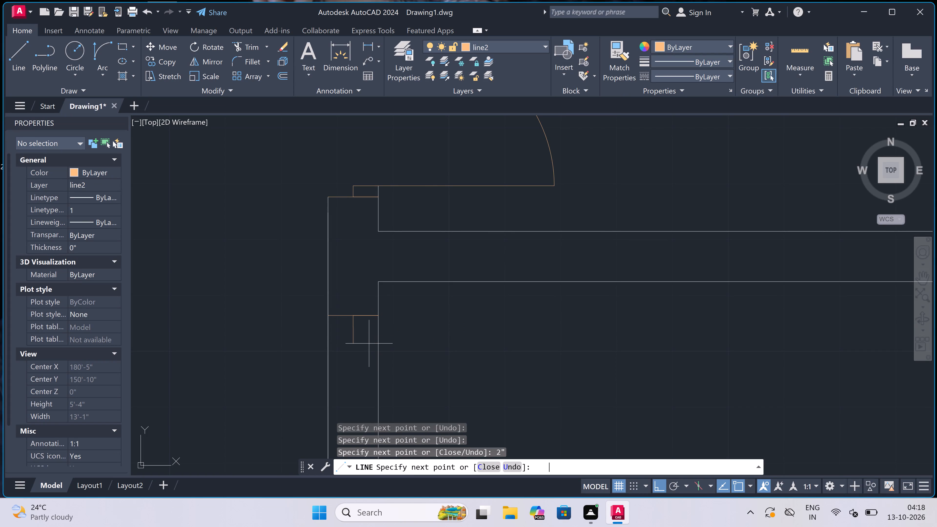
pyautogui.write("3'")
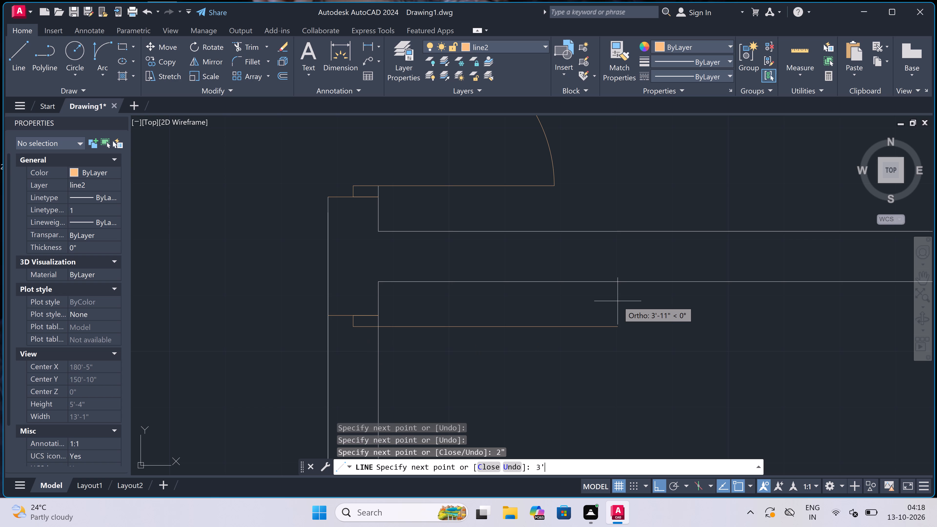
pyautogui.press('space')
pyautogui.press('Escape')
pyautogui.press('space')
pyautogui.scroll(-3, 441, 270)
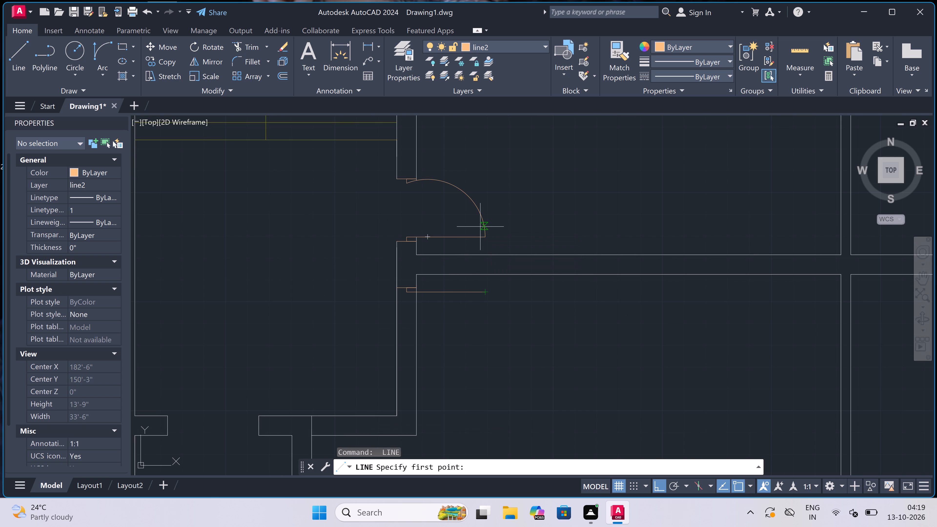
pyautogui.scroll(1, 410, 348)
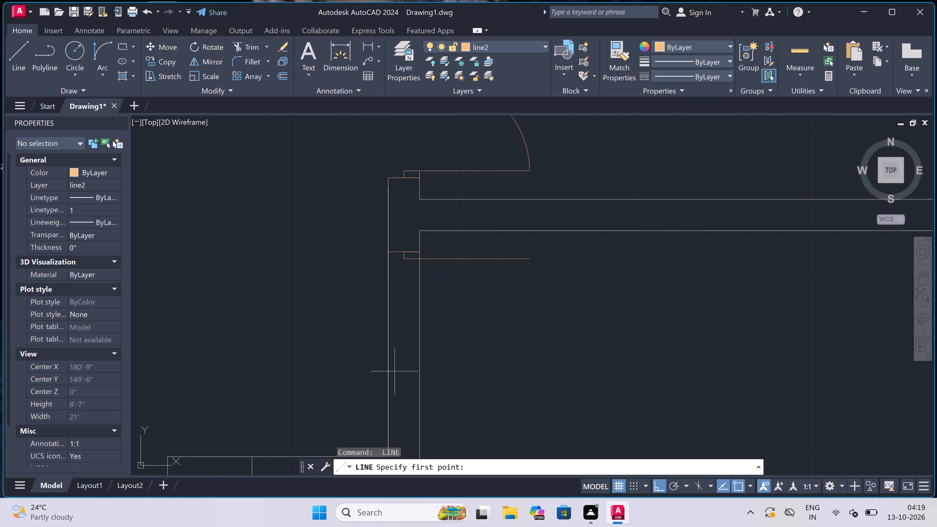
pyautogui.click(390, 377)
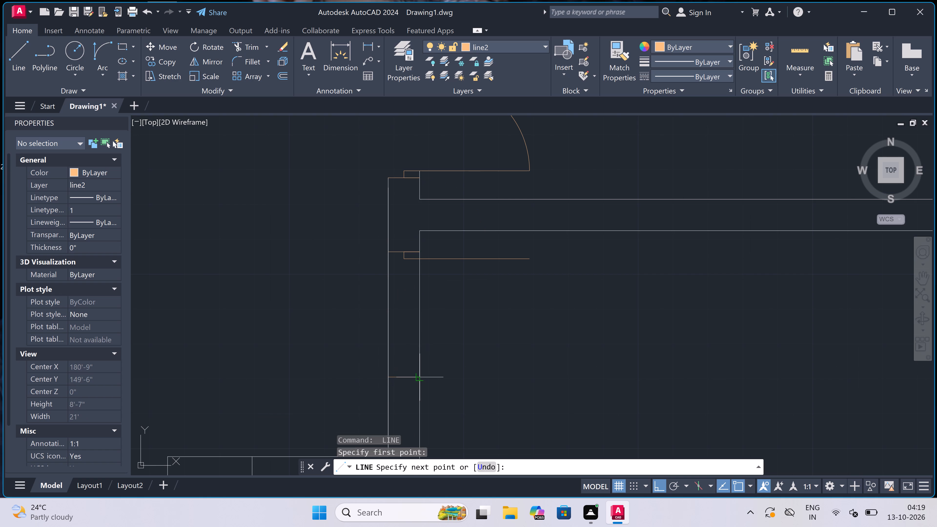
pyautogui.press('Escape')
# Draw the second door's south jamb across the stair wall, with a 2" stub running north from its midpoint.
pyautogui.press('space')
pyautogui.moveTo(389, 365); pyautogui.dragTo(394, 363)
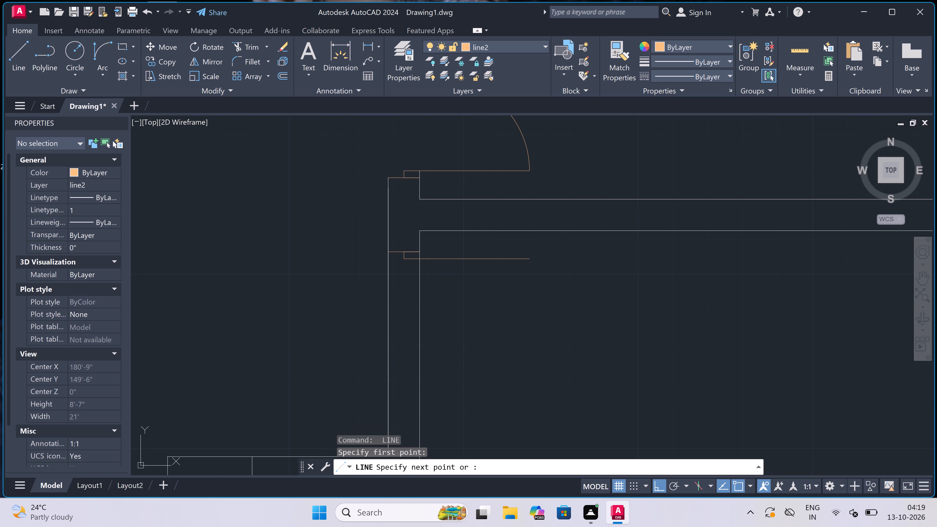
pyautogui.click(415, 365)
pyautogui.click(403, 368)
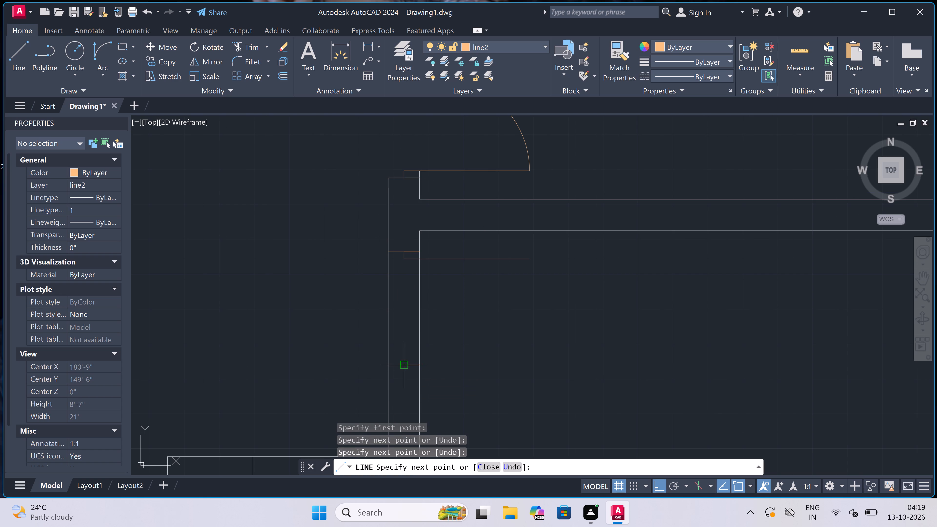
pyautogui.write('2"')
pyautogui.press('space')
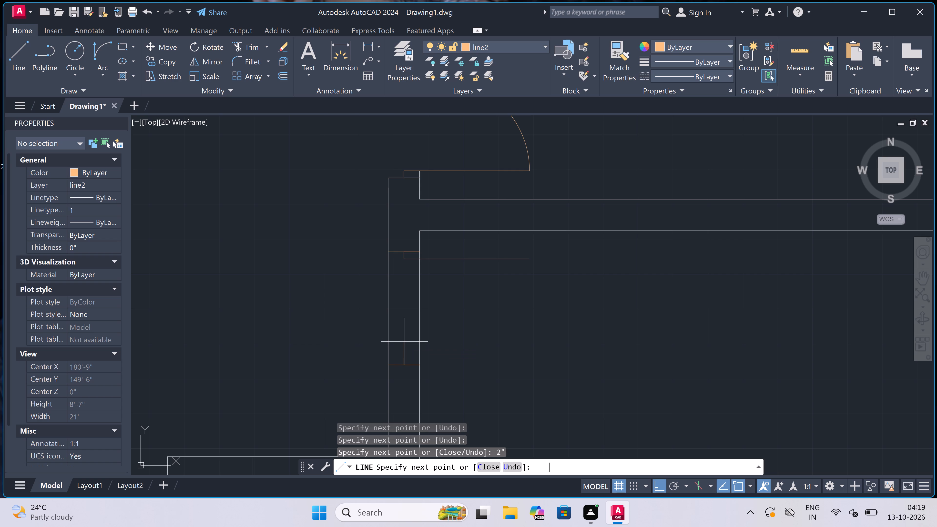
pyautogui.press('Escape')
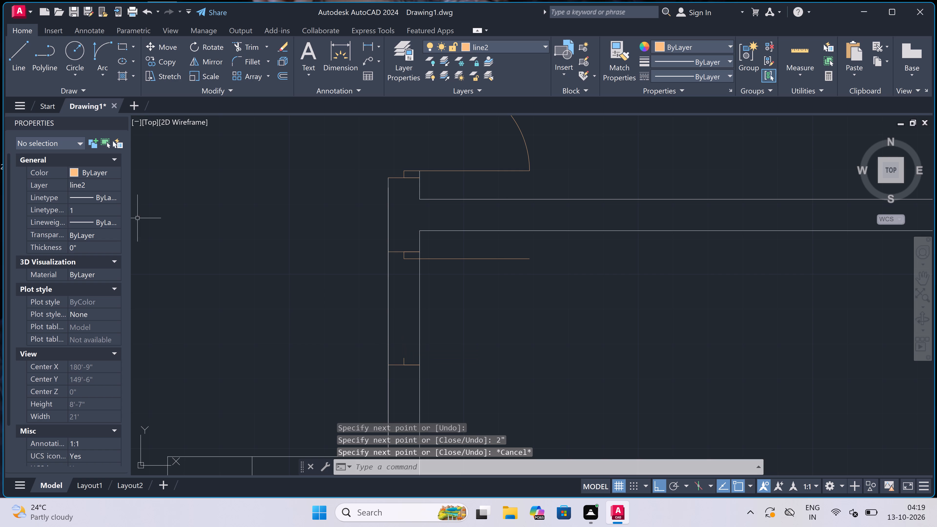
# Draw the second door's swing arc from the leaf's free end to the south stub's end, bulging southeast.
pyautogui.click(101, 50)
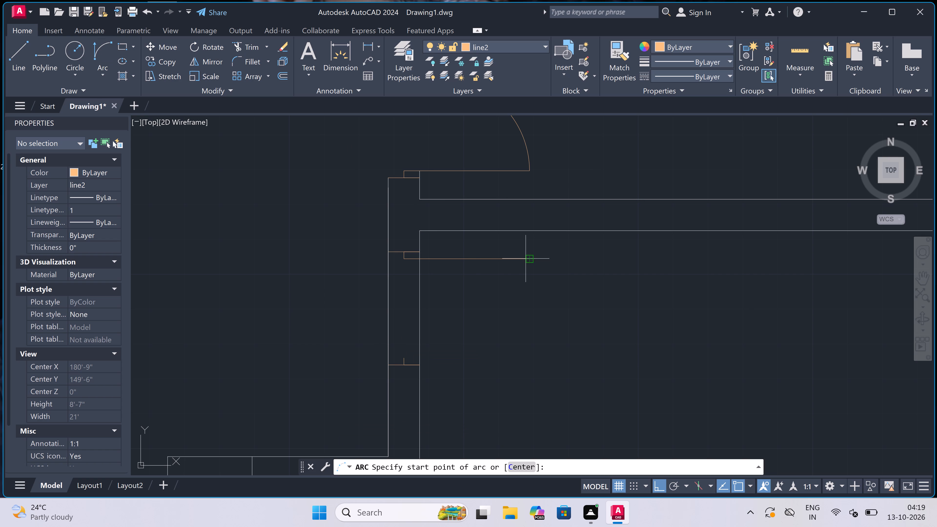
pyautogui.moveTo(530, 256); pyautogui.dragTo(530, 259)
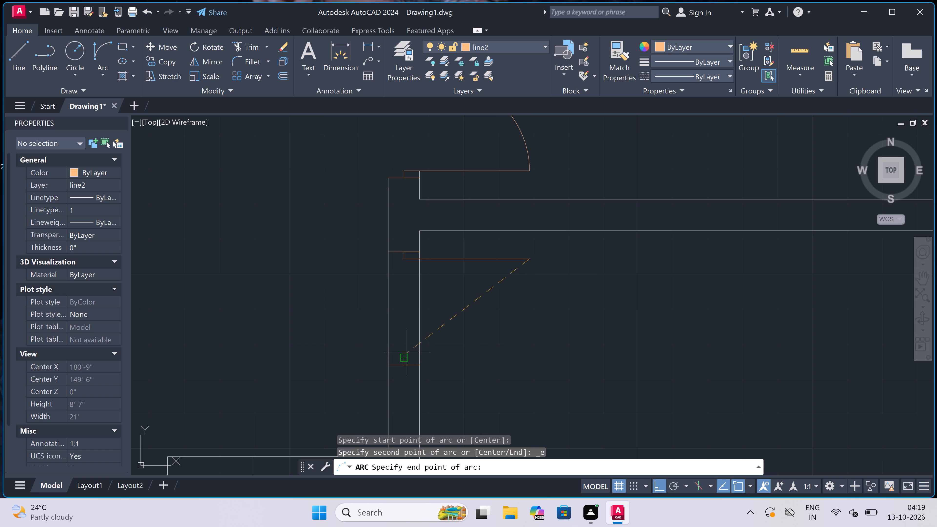
pyautogui.click(406, 356)
pyautogui.click(480, 360)
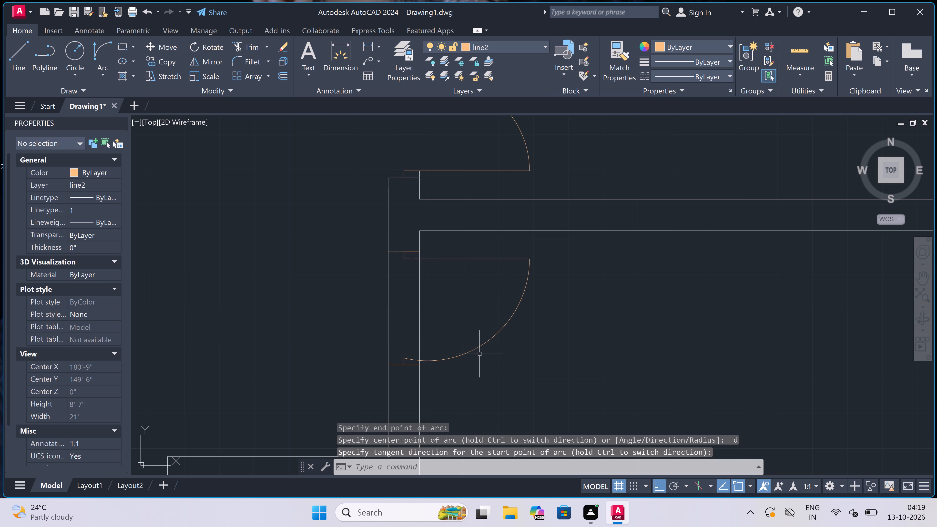
# Trim both wall lines between the second door's jambs to open the doorway.
pyautogui.press('t')
pyautogui.press('r')
pyautogui.press('space')
pyautogui.click(464, 309)
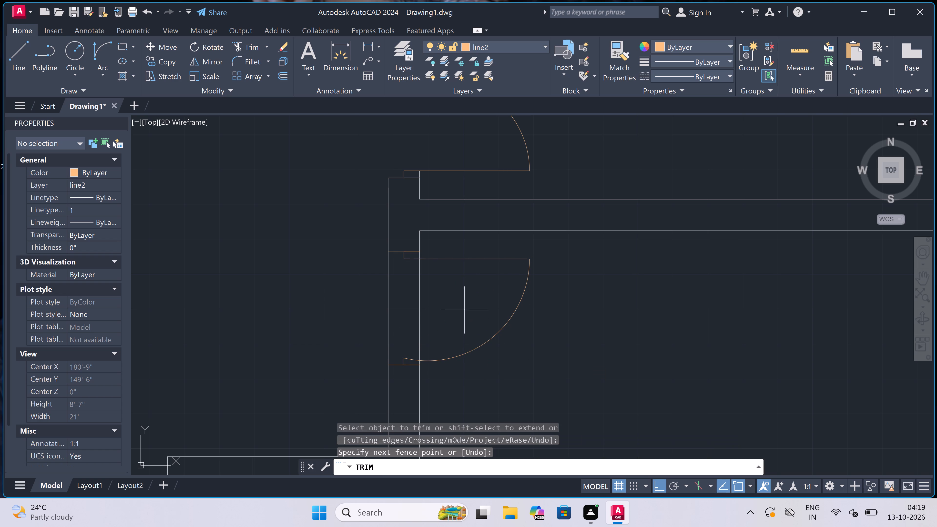
pyautogui.click(325, 309)
# Trim the vertical line crossing the horizontal wall south of the second stair door, where the small room's east wall joins it.
pyautogui.scroll(-3, 400, 292)
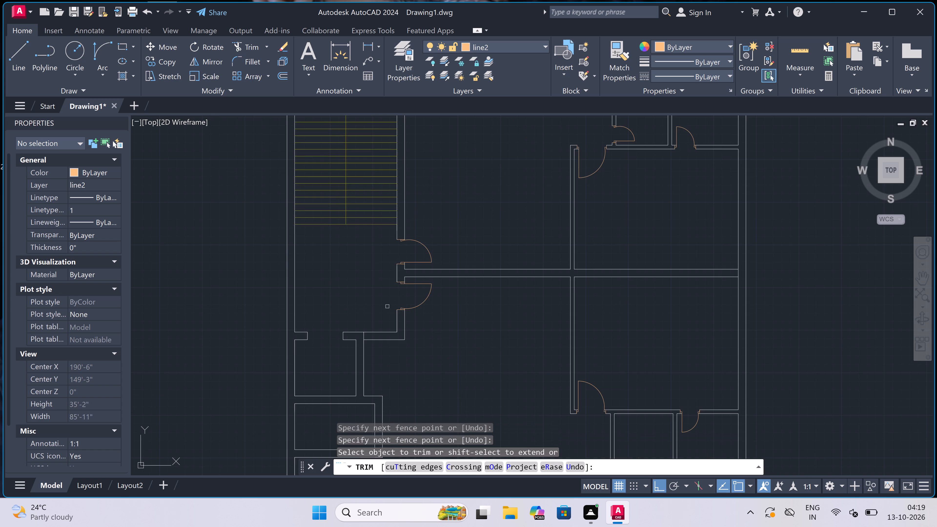
pyautogui.scroll(2, 348, 339)
pyautogui.scroll(2, 371, 331)
pyautogui.moveTo(374, 331); pyautogui.dragTo(400, 332)
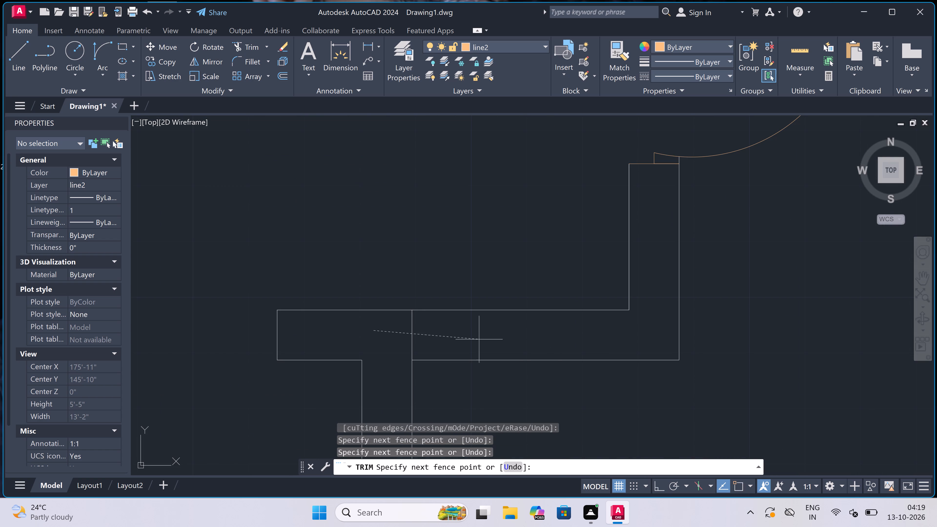
pyautogui.doubleClick(480, 339)
pyautogui.scroll(-4, 395, 268)
pyautogui.press('Escape')
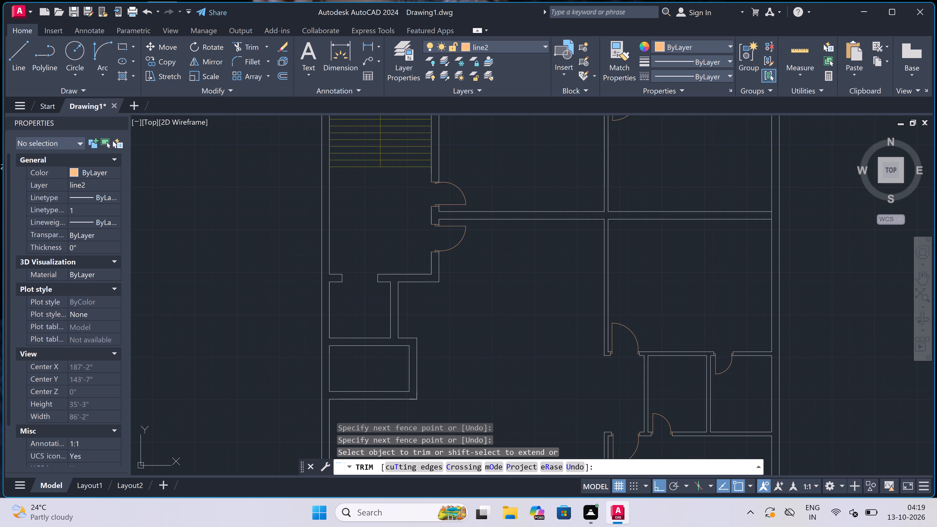
# Extend the south wall's outer line westward to the outer line of the west wall.
pyautogui.scroll(-4, 393, 267)
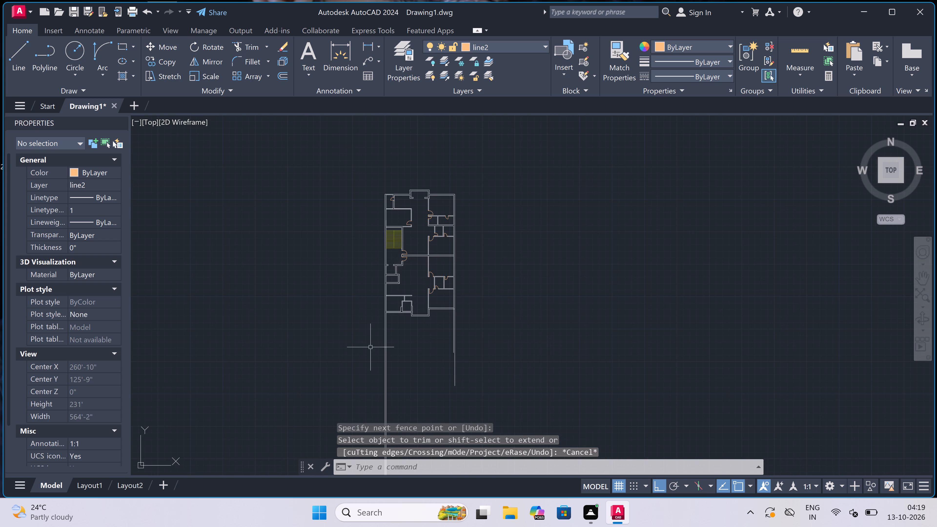
pyautogui.scroll(3, 370, 350)
pyautogui.scroll(-2, 392, 321)
pyautogui.scroll(4, 411, 274)
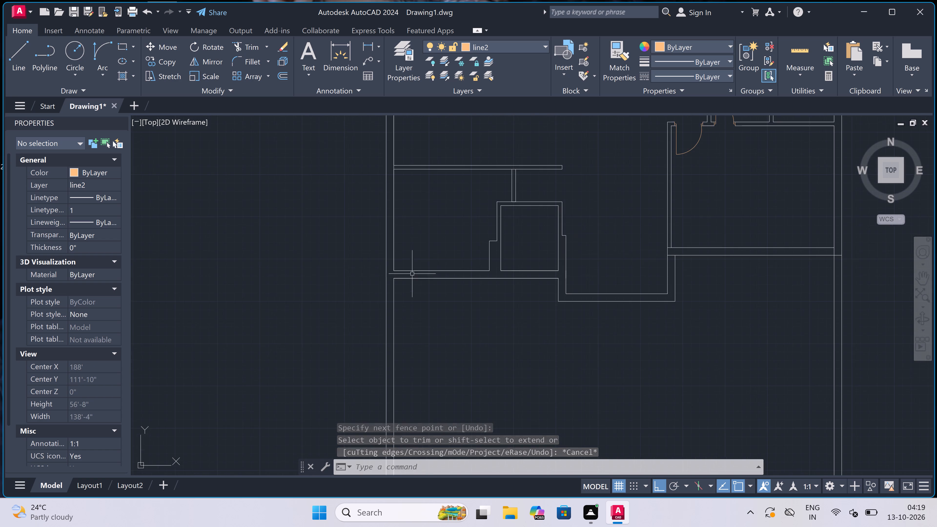
pyautogui.write('ex')
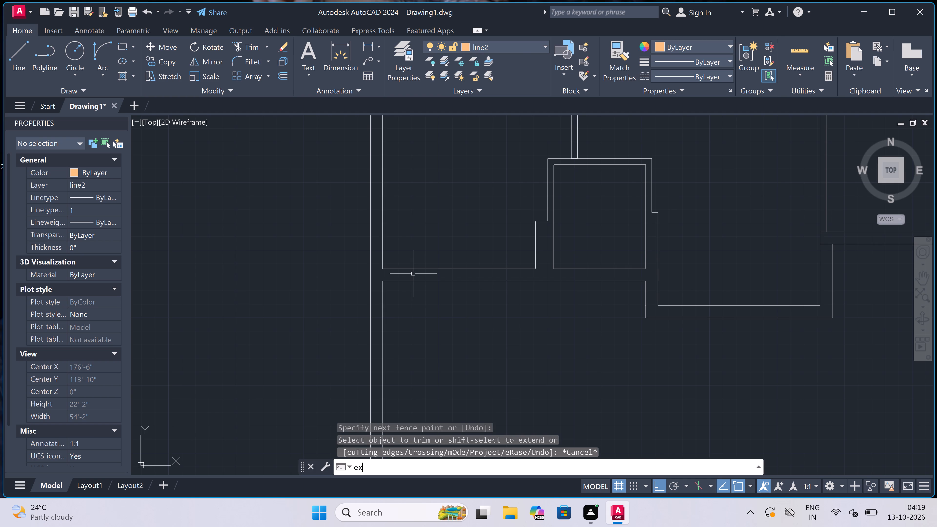
pyautogui.press('space')
pyautogui.click(413, 274)
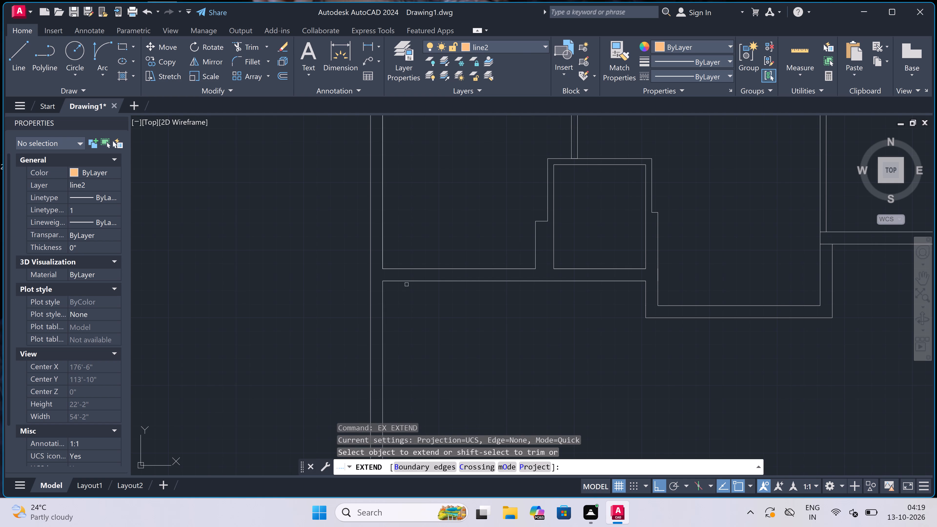
pyautogui.click(404, 281)
pyautogui.scroll(-3, 346, 284)
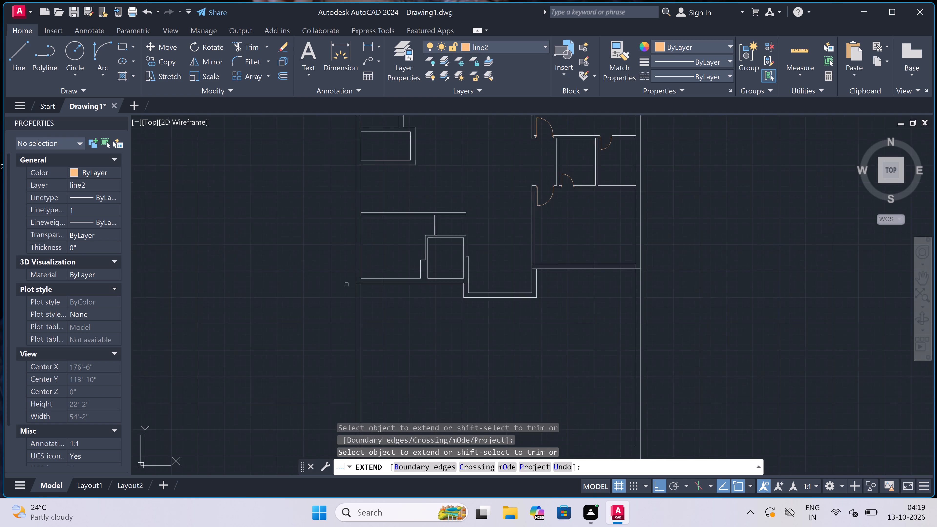
pyautogui.press('Escape')
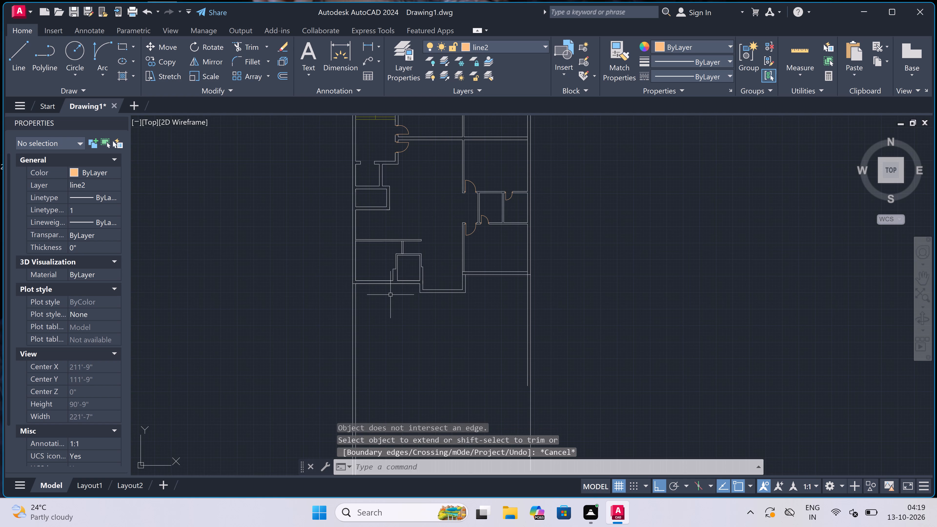
# Trim off the west and east exterior wall lines that run south beyond the building's south wall.
pyautogui.press('t')
pyautogui.write('r')
pyautogui.press('space')
pyautogui.doubleClick(372, 304)
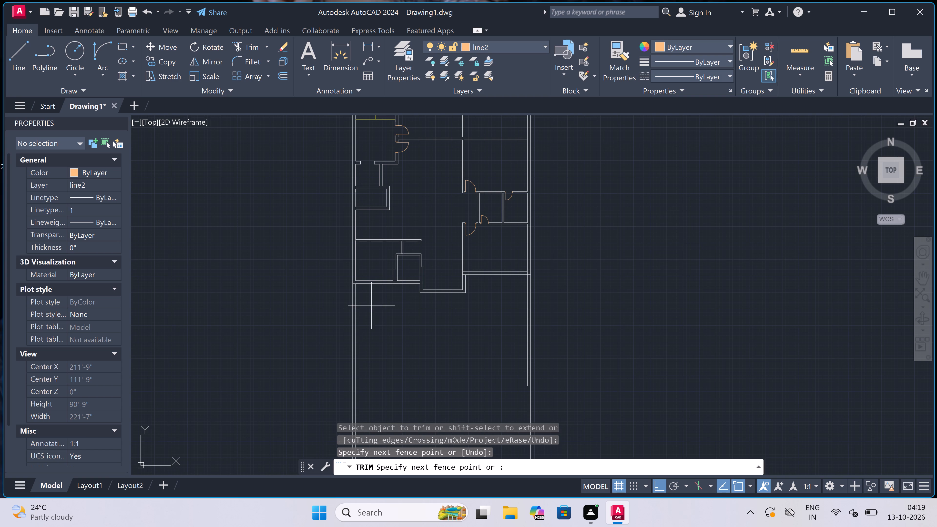
pyautogui.click(325, 309)
pyautogui.scroll(2, 500, 288)
pyautogui.moveTo(502, 287); pyautogui.dragTo(505, 287)
pyautogui.click(620, 278)
# Trim the inner east wall line's leftover segment inside the building's southeast wall corner.
pyautogui.scroll(3, 573, 251)
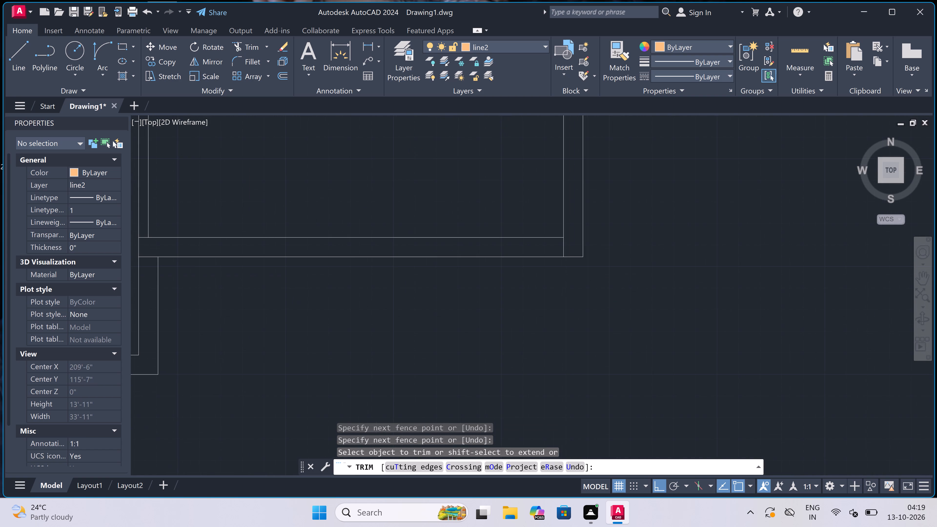
pyautogui.click(570, 245)
pyautogui.click(536, 247)
pyautogui.scroll(-4, 536, 247)
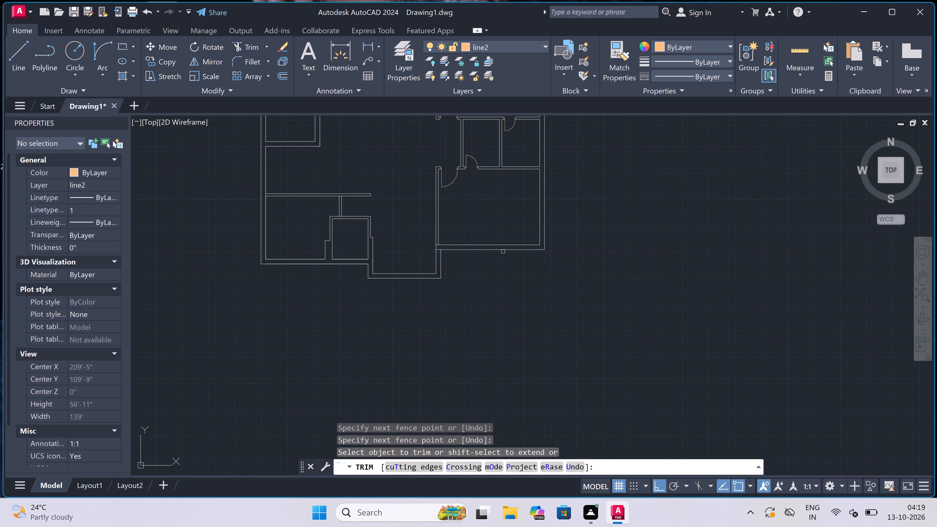
# Trim the two horizontal line segments crossing the junction of the southeast room's west wall and the south wall.
pyautogui.scroll(3, 449, 248)
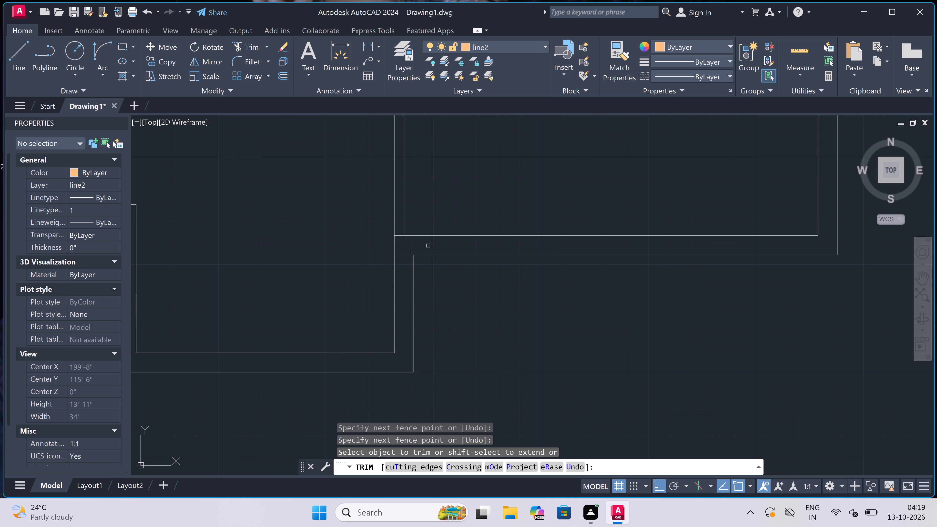
pyautogui.scroll(2, 402, 243)
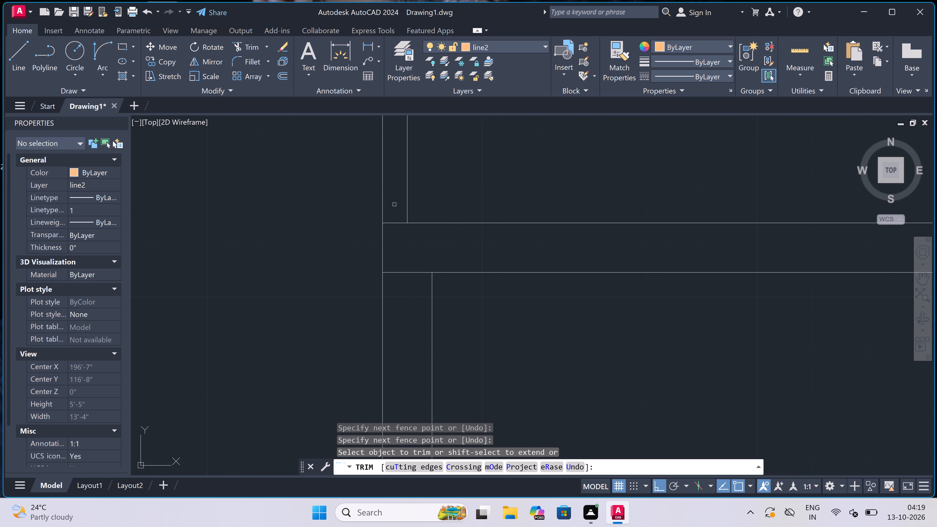
pyautogui.click(395, 204)
pyautogui.click(411, 305)
pyautogui.scroll(-5, 412, 300)
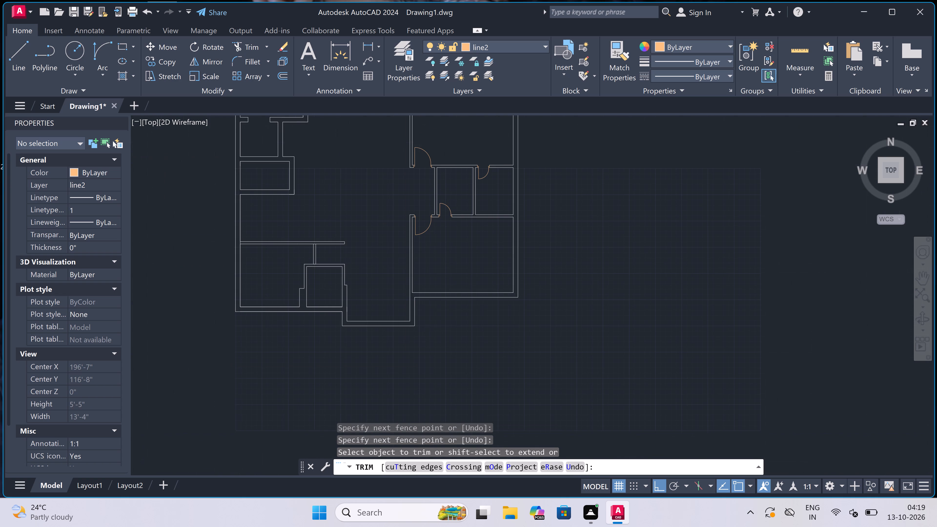
pyautogui.scroll(-1, 413, 297)
pyautogui.scroll(2, 334, 252)
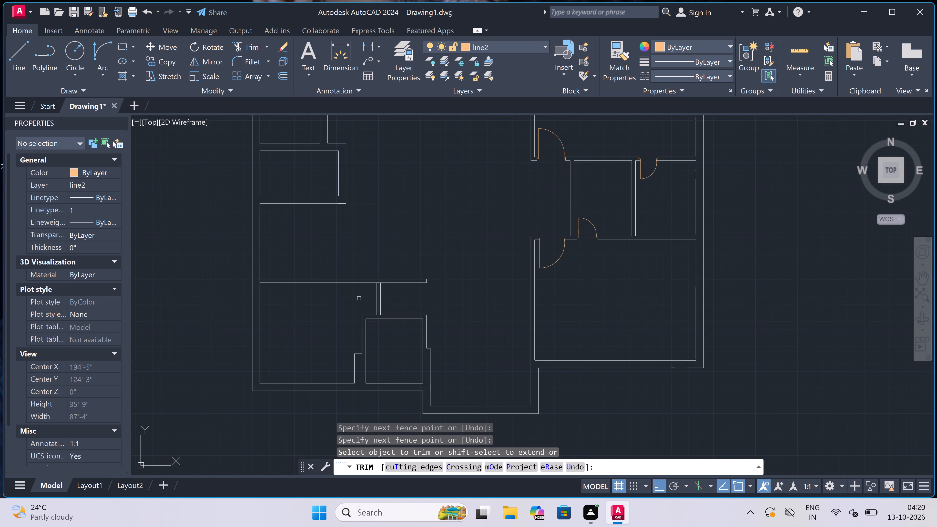
pyautogui.press('Escape')
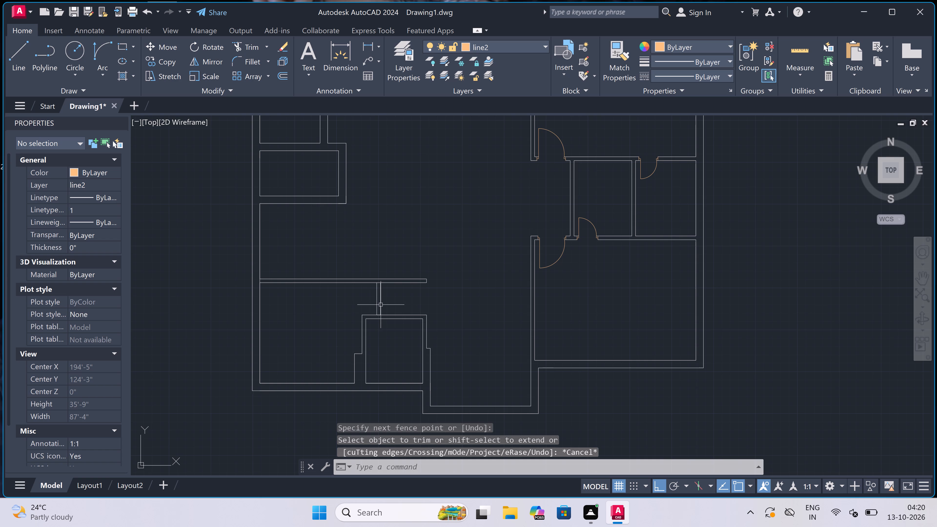
# Trim the horizontal lines closing both ends of the short vertical partition north of the small southwest room.
pyautogui.press('space')
pyautogui.scroll(3, 372, 317)
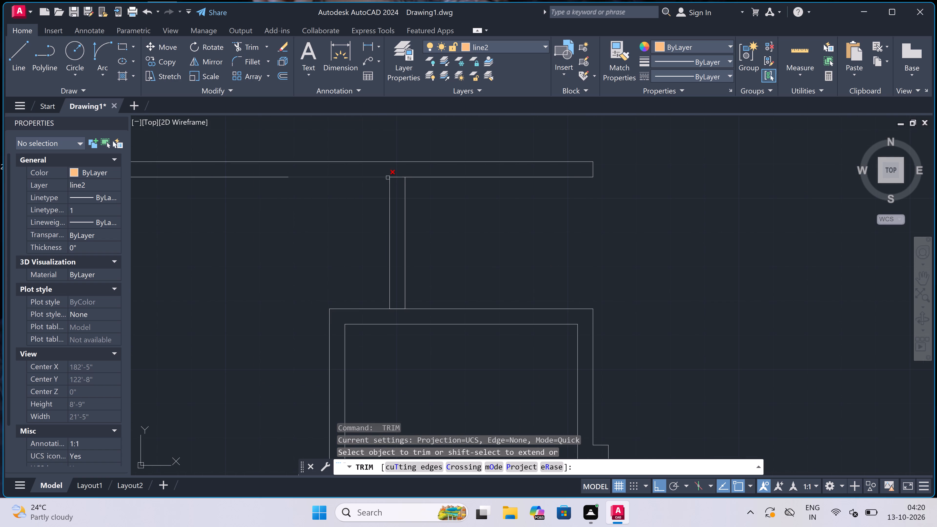
pyautogui.click(393, 172)
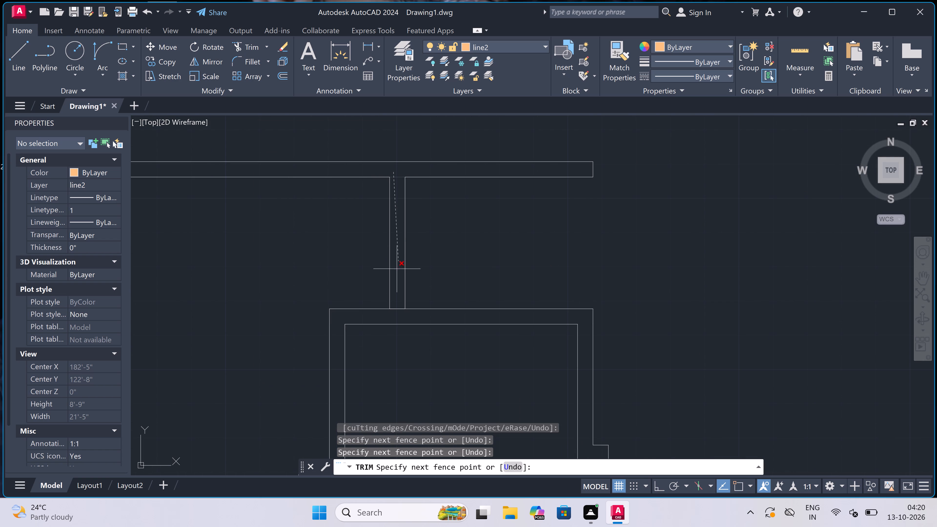
pyautogui.moveTo(396, 312); pyautogui.dragTo(398, 313)
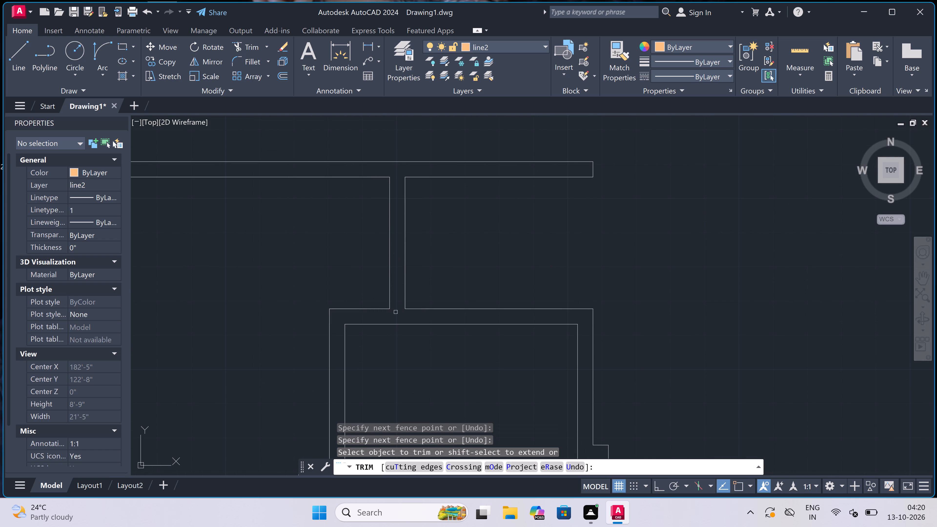
pyautogui.press('Escape')
# Draw a door's north jamb across the short vertical partition, a 2" stub south from its midpoint and a 3' leaf westward.
pyautogui.press('l')
pyautogui.press('space')
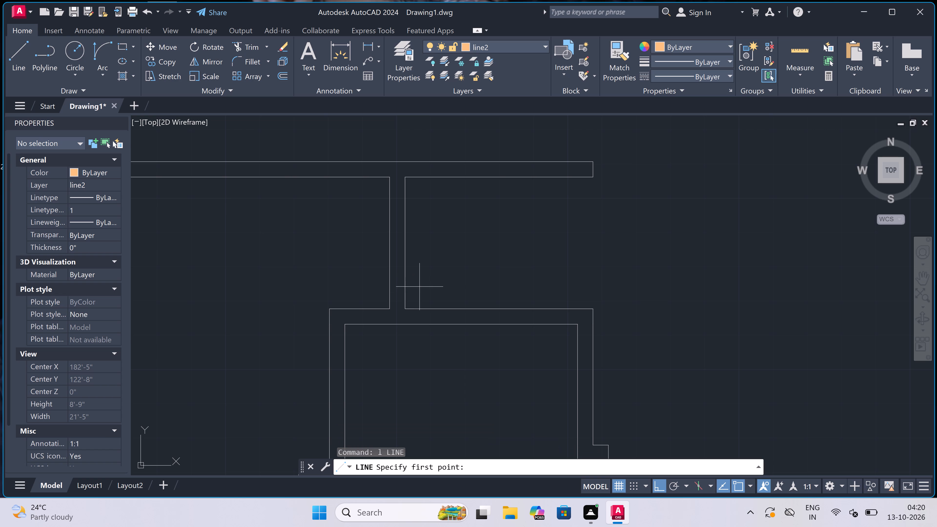
pyautogui.scroll(-4, 419, 287)
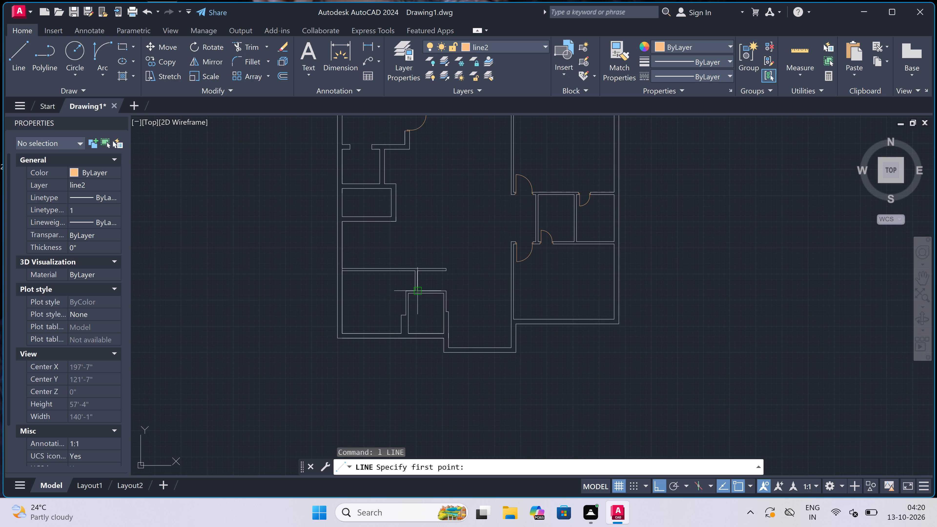
pyautogui.scroll(2, 419, 287)
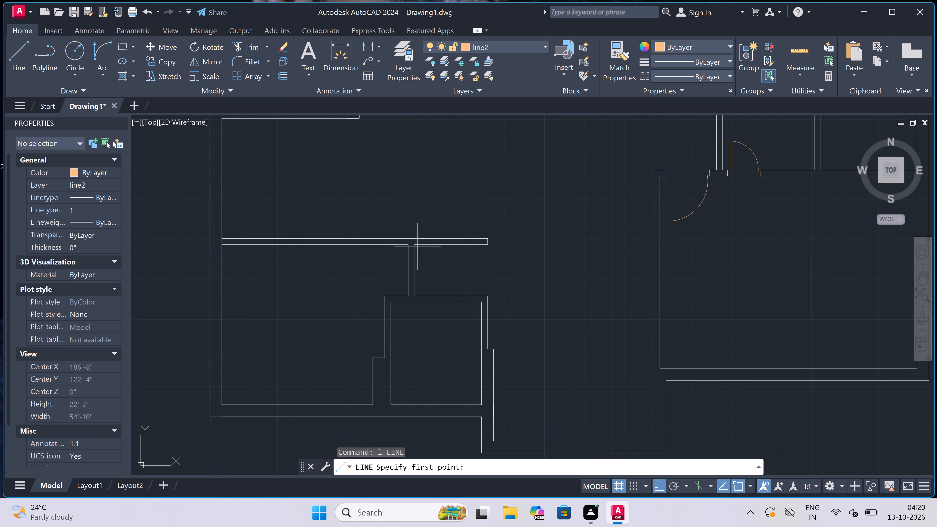
pyautogui.scroll(3, 416, 242)
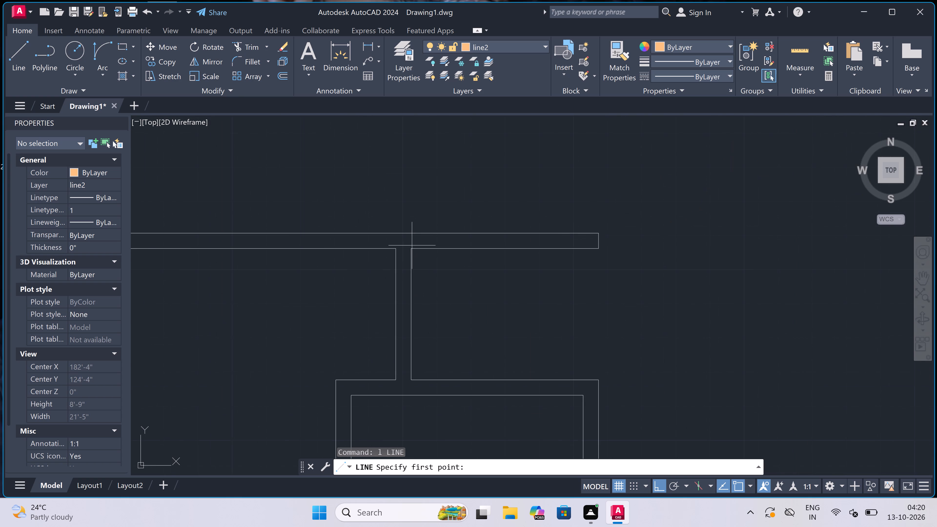
pyautogui.click(410, 266)
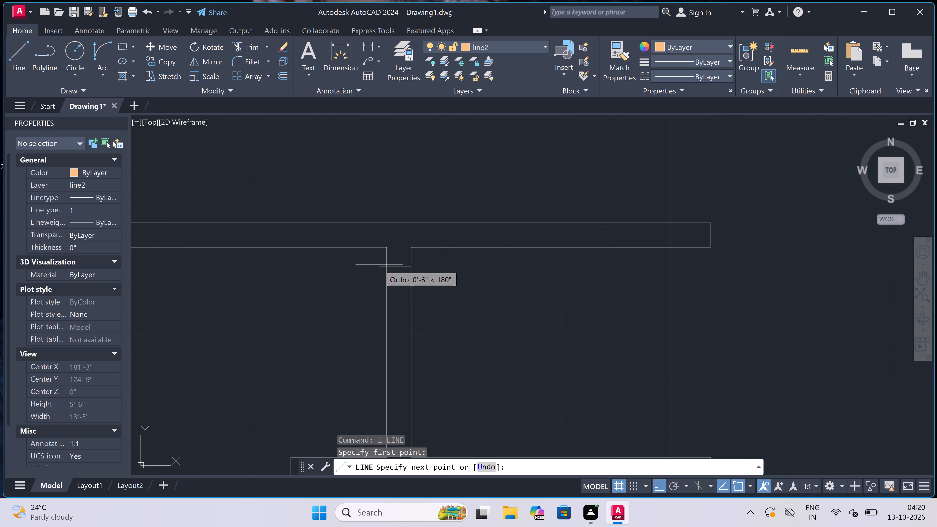
pyautogui.click(379, 264)
pyautogui.hotkey('ctrl', 'z')
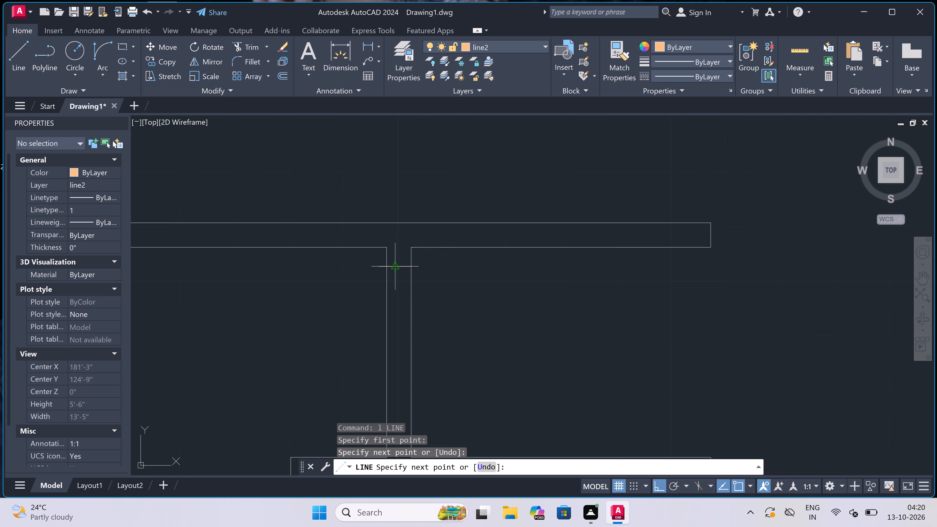
pyautogui.click(389, 263)
pyautogui.doubleClick(399, 267)
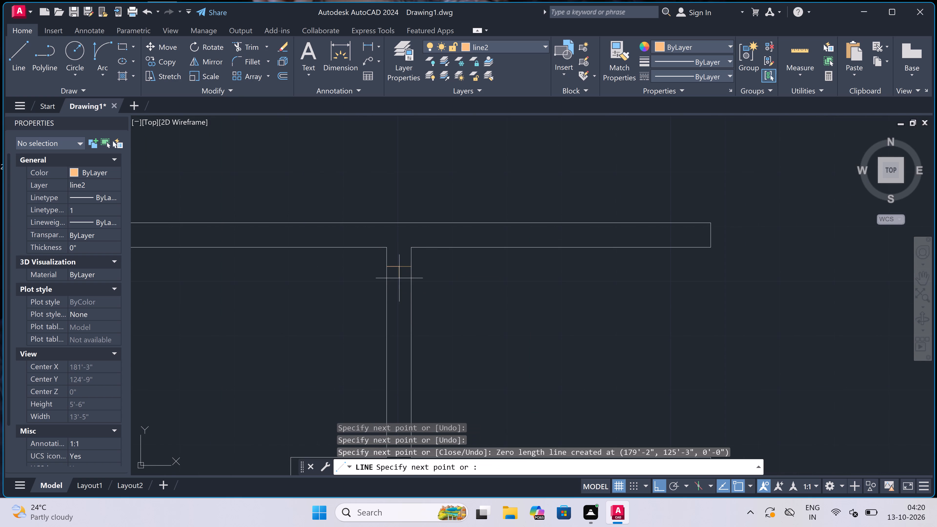
pyautogui.write('2"')
pyautogui.press('space')
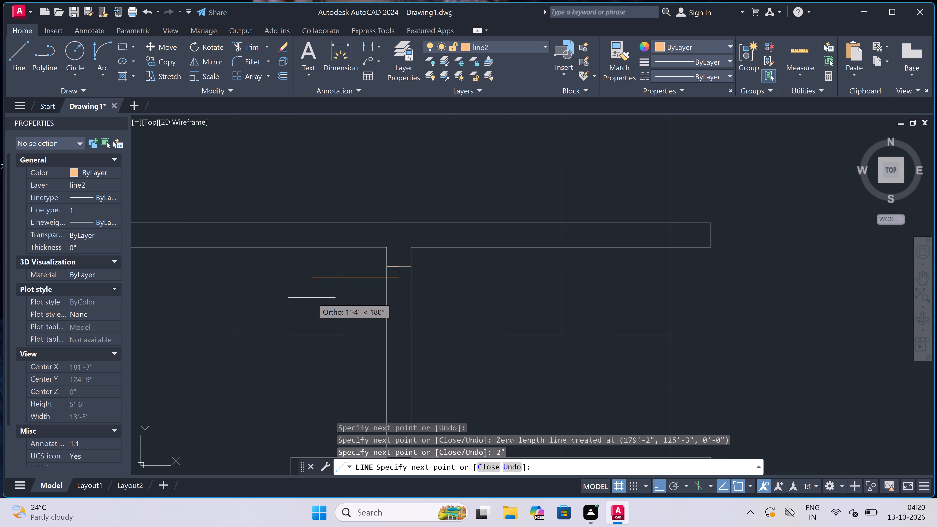
pyautogui.write("3'")
pyautogui.press('space')
pyautogui.press('Escape')
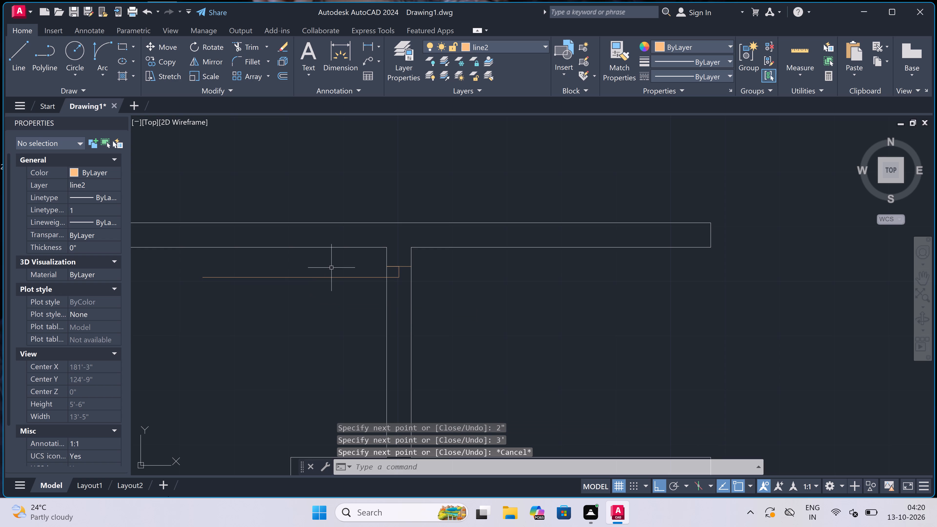
# Draw the door's south jamb across the short partition, with a 2" stub running north from its midpoint.
pyautogui.press('space')
pyautogui.scroll(-3, 346, 248)
pyautogui.scroll(2, 351, 274)
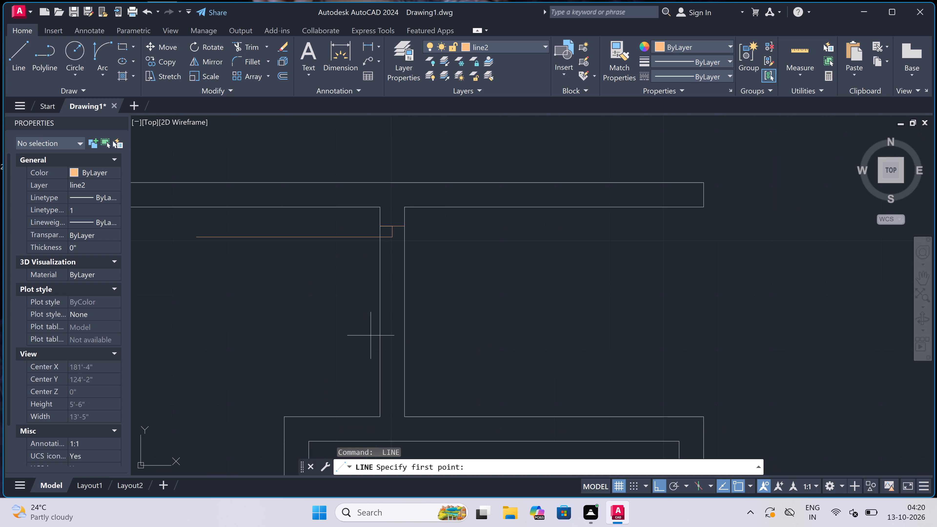
pyautogui.click(383, 388)
pyautogui.click(410, 393)
pyautogui.click(395, 390)
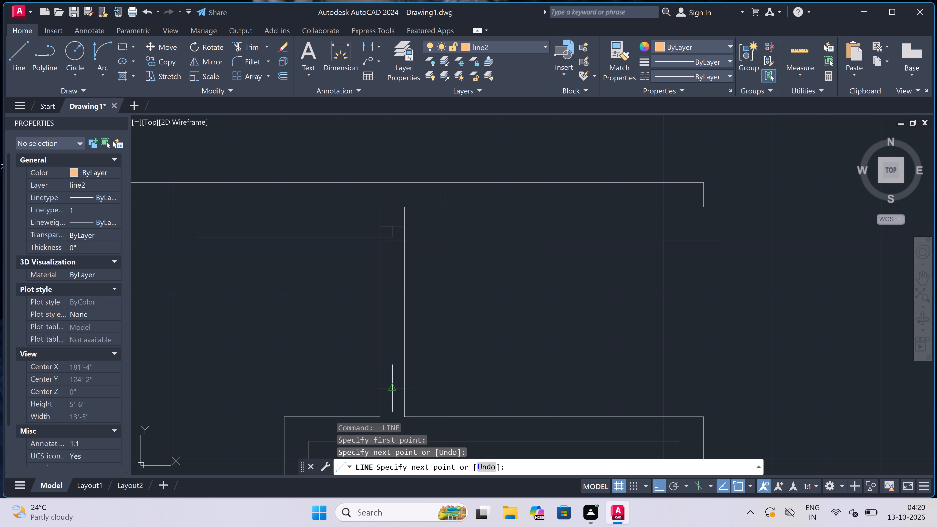
pyautogui.write('2"')
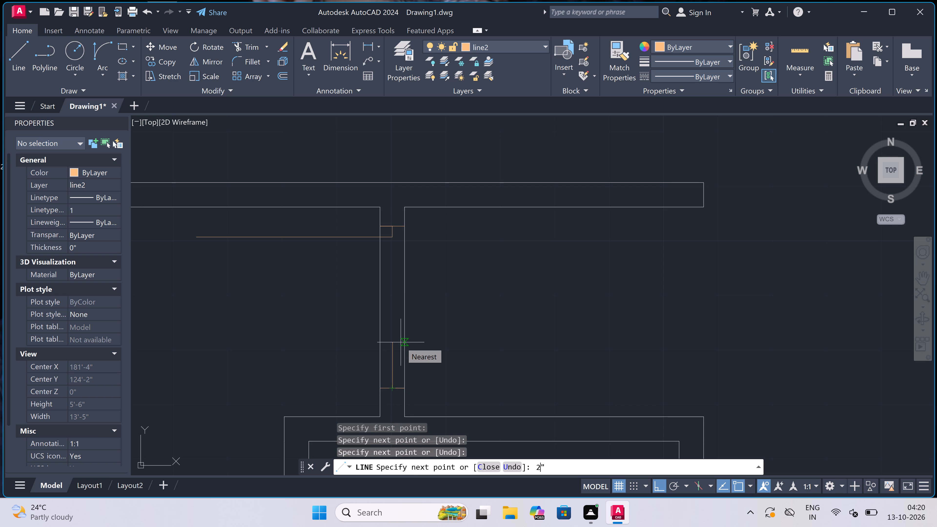
pyautogui.press('space')
pyautogui.press('Escape')
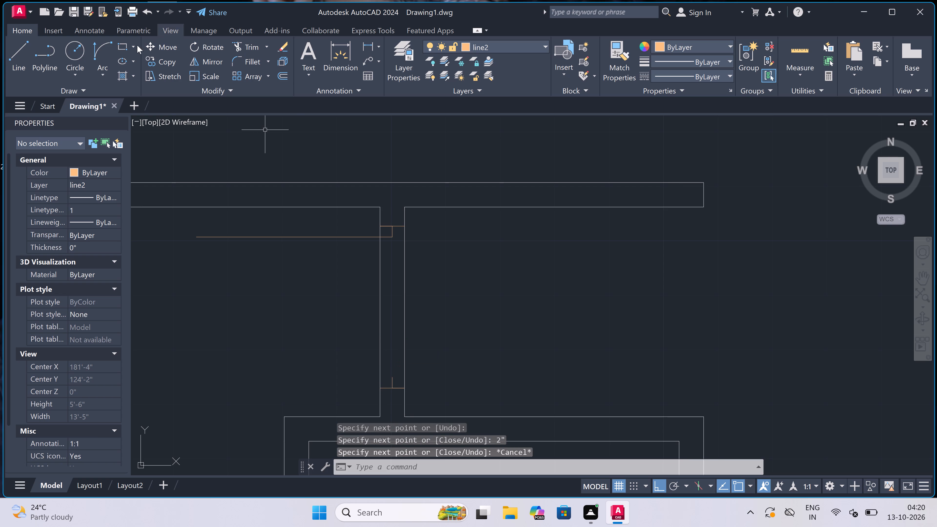
# Draw the door swing arc from the leaf's west end to the south jamb's stub in the short vertical partition.
pyautogui.click(103, 47)
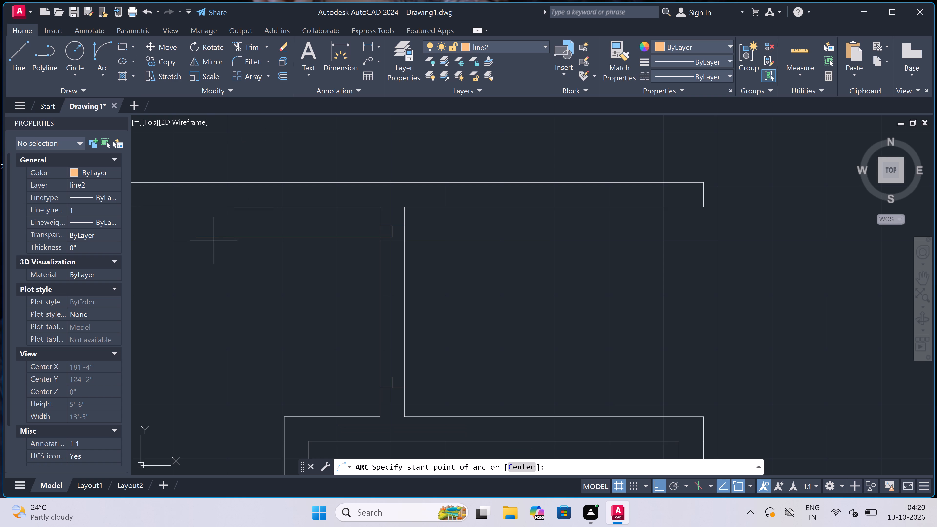
pyautogui.click(199, 236)
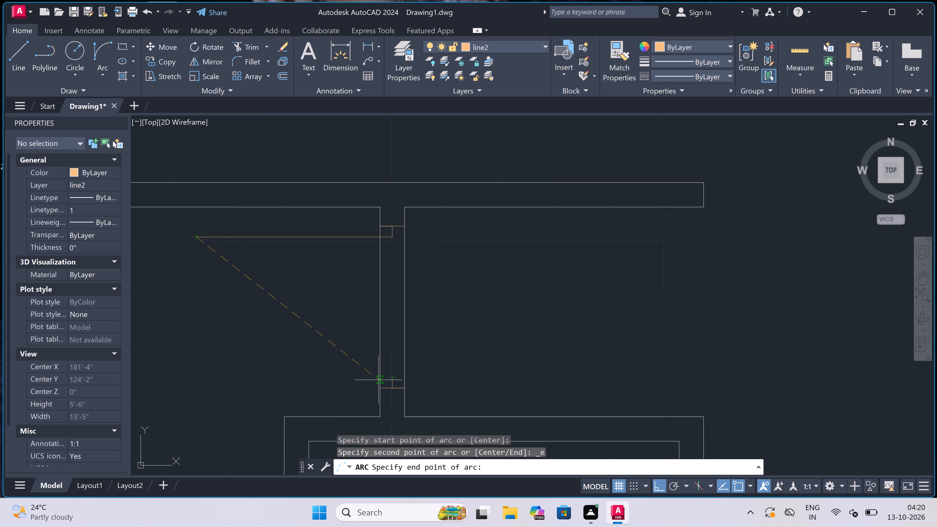
pyautogui.click(393, 379)
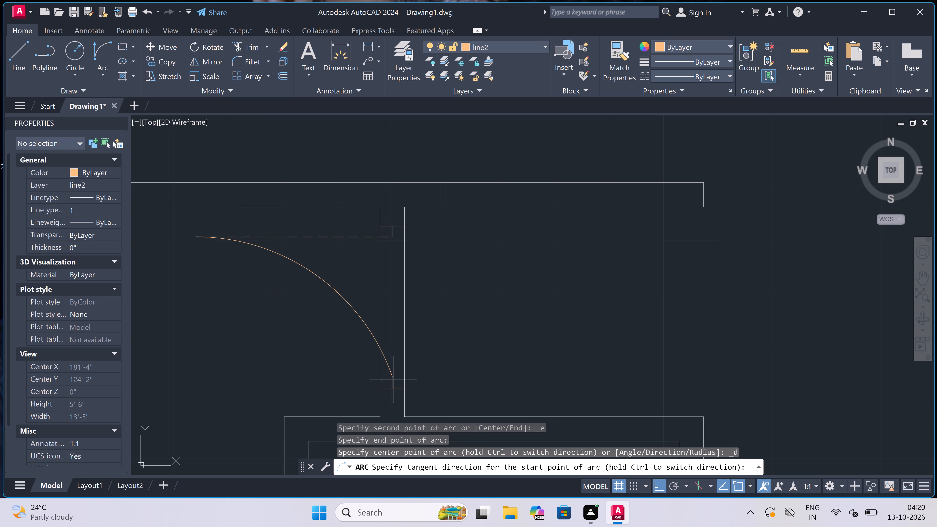
pyautogui.click(336, 385)
# Trim both wall lines of the short vertical partition between the door's north and south jambs.
pyautogui.press('t')
pyautogui.press('r')
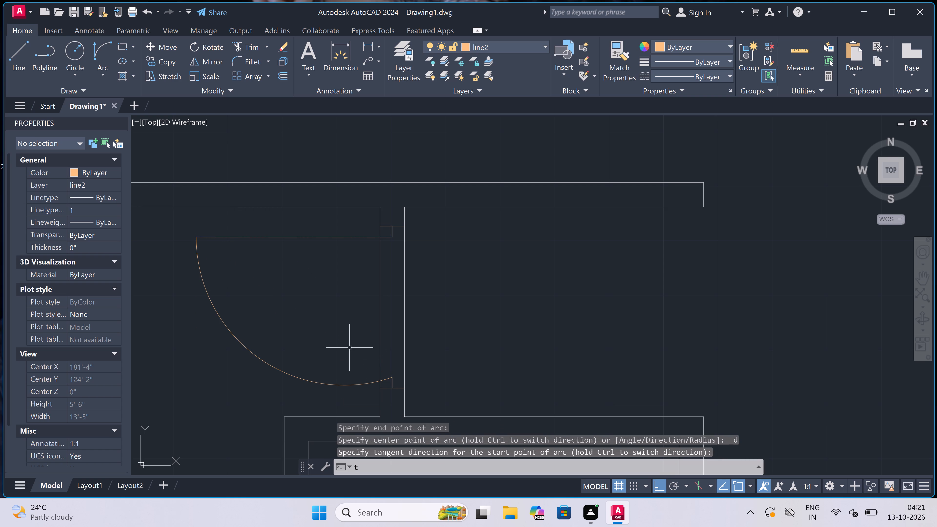
pyautogui.press('space')
pyautogui.moveTo(337, 321); pyautogui.dragTo(341, 321)
pyautogui.click(496, 323)
pyautogui.scroll(-3, 339, 291)
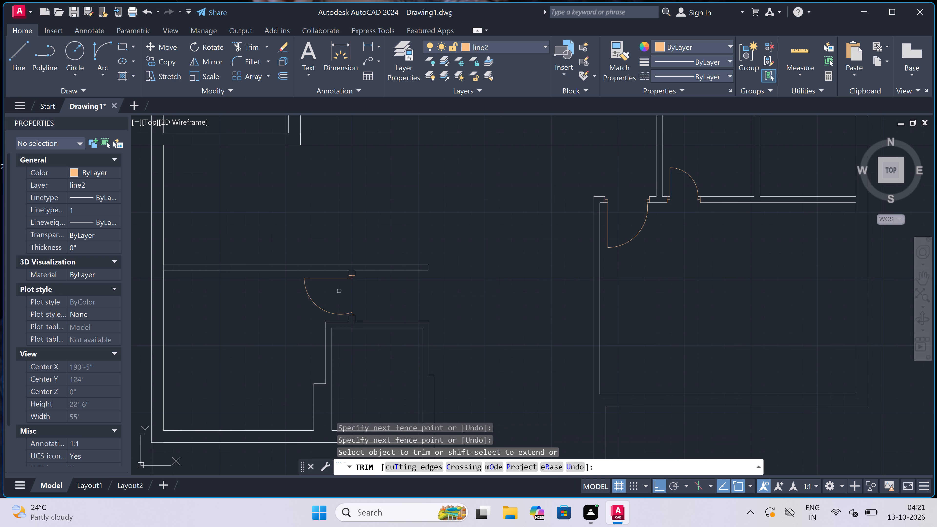
pyautogui.press('Escape')
# Draw a door's east jamb across the small southwest room's north wall, with a 2" stub west from its midpoint and a 2' leaf southward.
pyautogui.scroll(2, 428, 319)
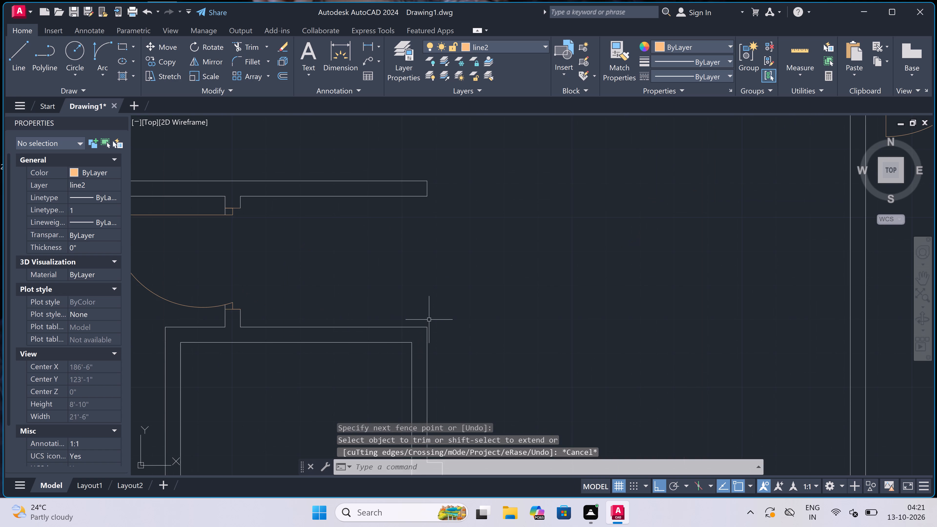
pyautogui.press('l')
pyautogui.press('space')
pyautogui.scroll(1, 386, 342)
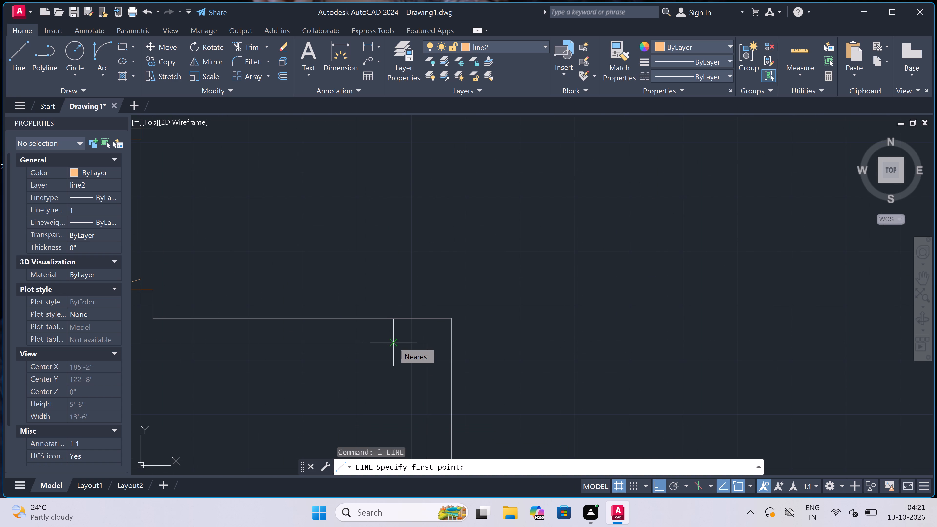
pyautogui.scroll(2, 413, 347)
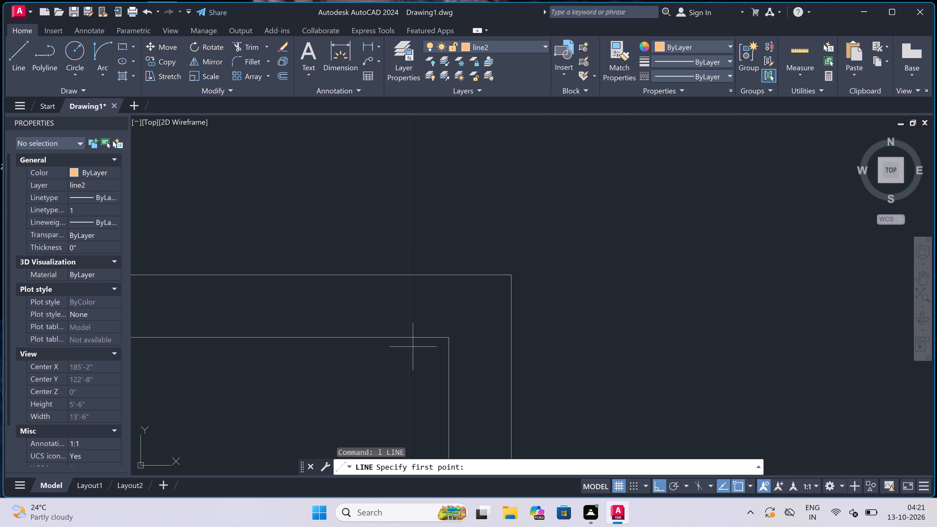
pyautogui.click(412, 341)
pyautogui.click(408, 276)
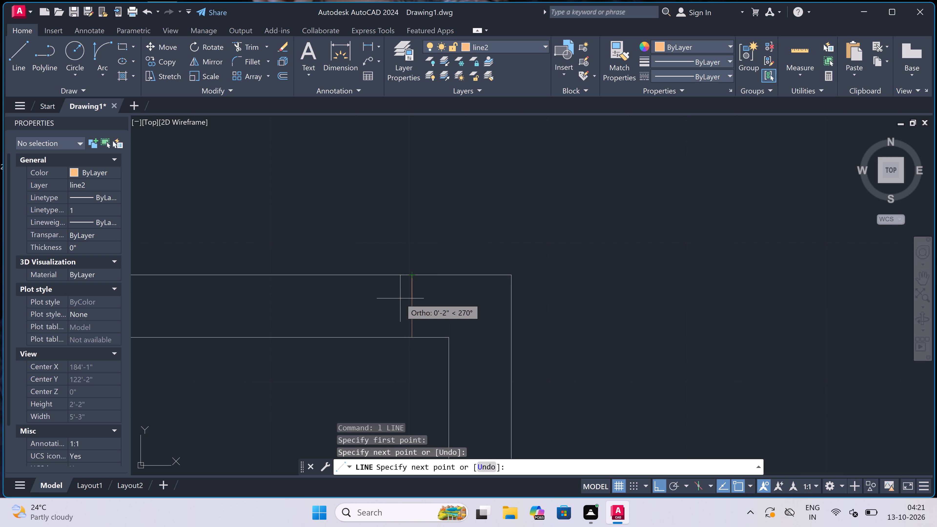
pyautogui.click(410, 308)
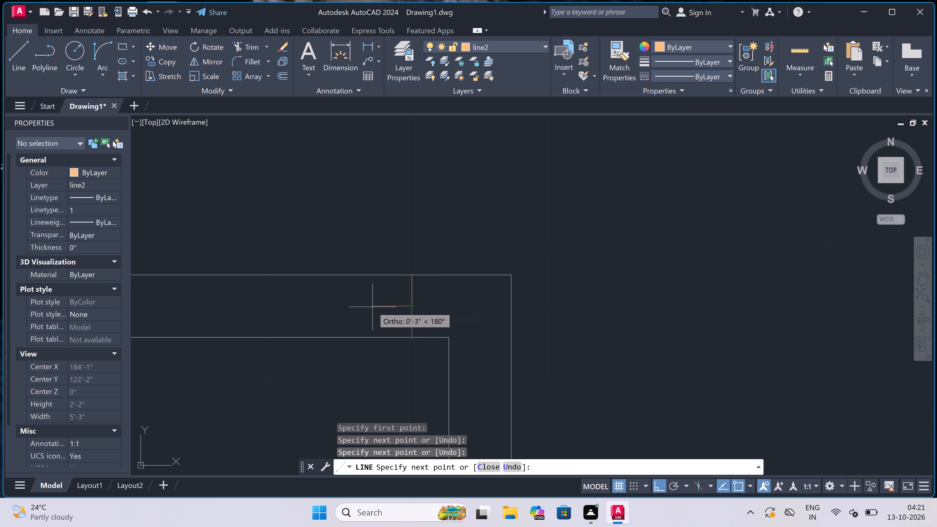
pyautogui.write('2"')
pyautogui.press('space')
pyautogui.scroll(-3, 372, 307)
pyautogui.scroll(1, 369, 339)
pyautogui.write("2'")
pyautogui.press('space')
pyautogui.press('Escape')
# Draw the door's west jamb across the small southwest room's north wall, with a 2" stub east from its midpoint.
pyautogui.press('space')
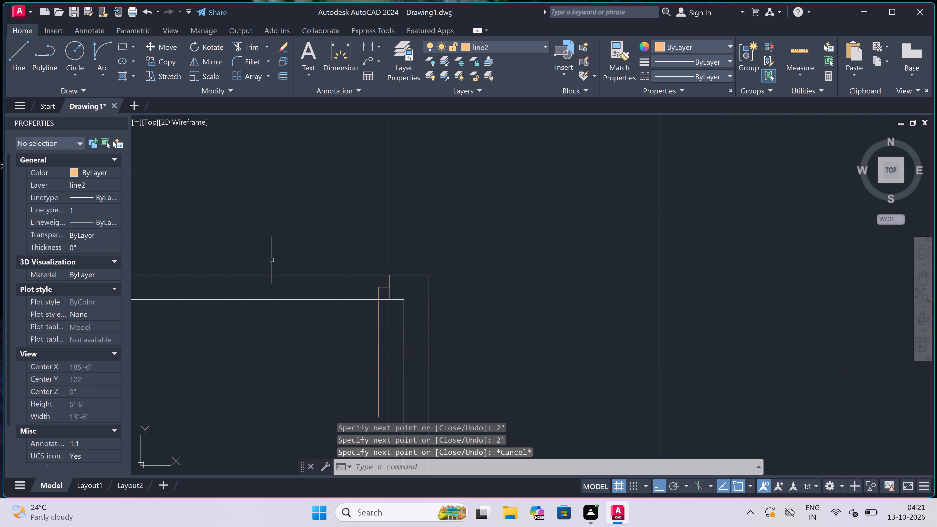
pyautogui.scroll(-2, 273, 263)
pyautogui.scroll(2, 263, 278)
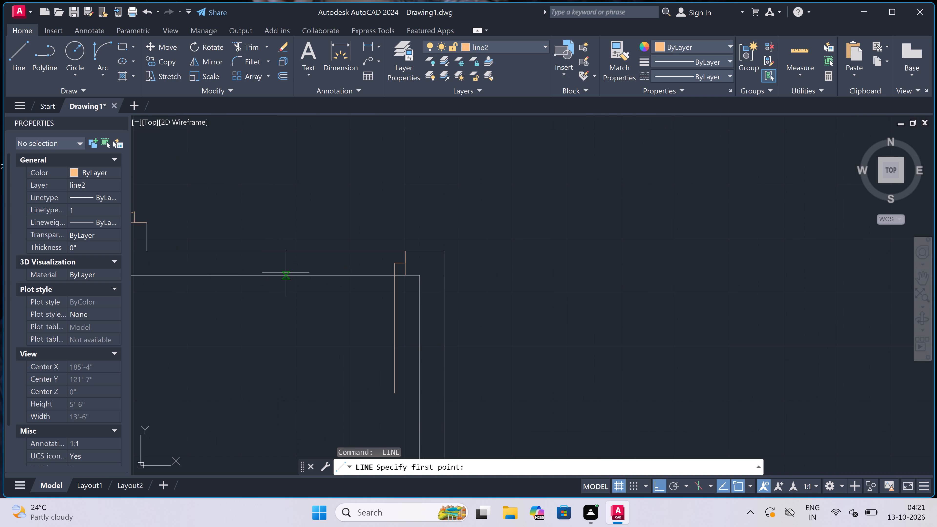
pyautogui.click(290, 273)
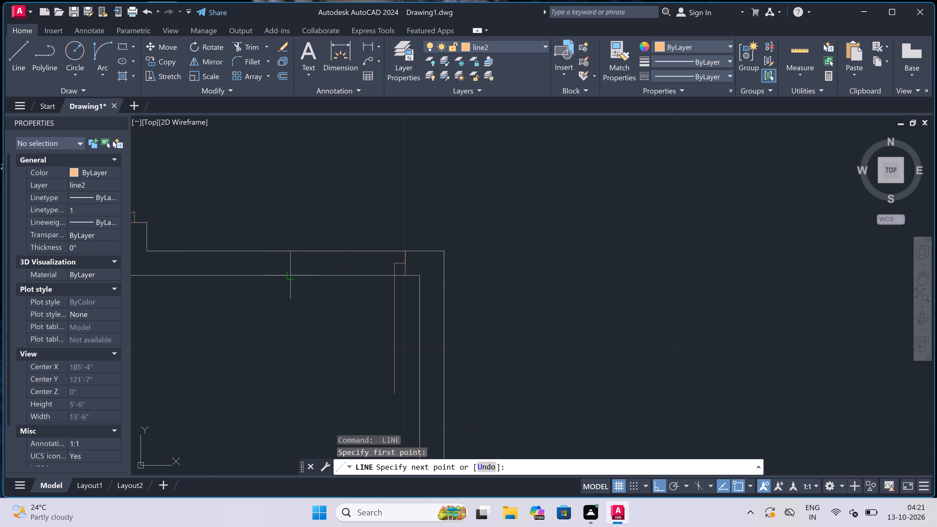
pyautogui.click(291, 254)
pyautogui.click(293, 263)
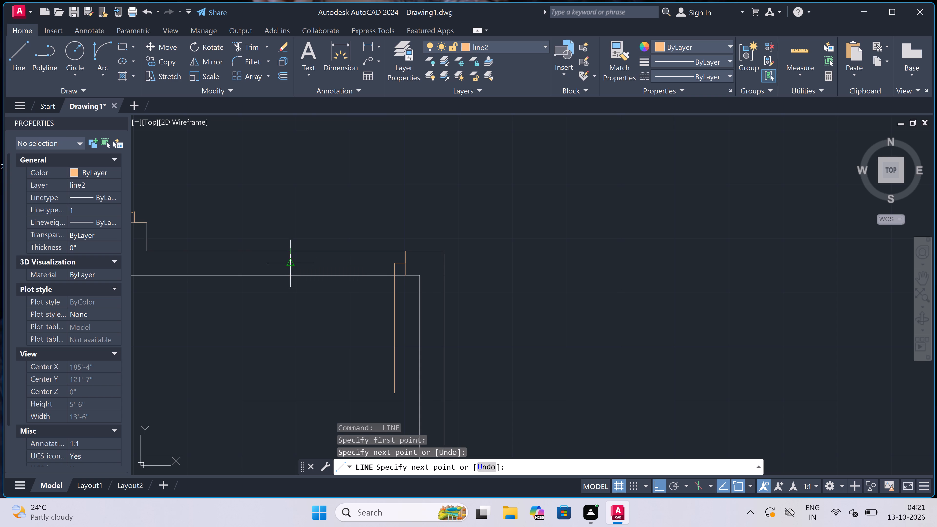
pyautogui.write('2"')
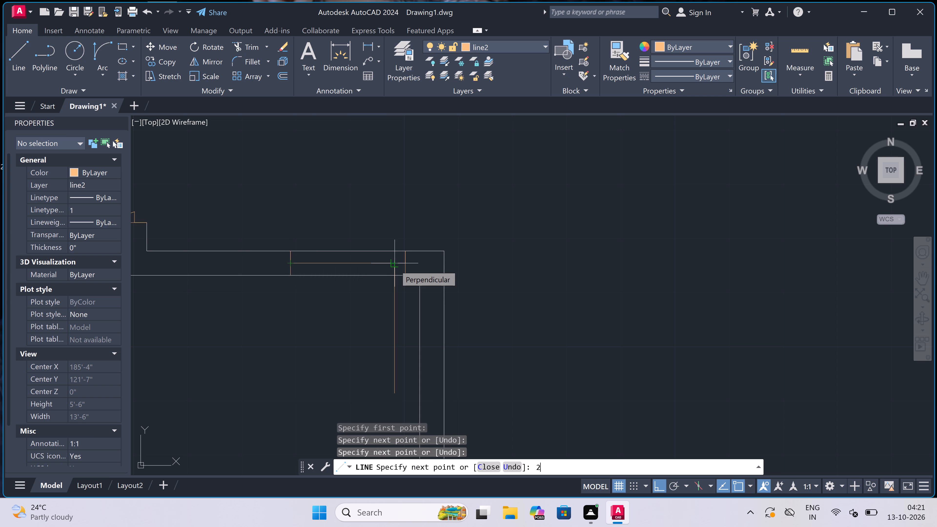
pyautogui.press('space')
pyautogui.press('Escape')
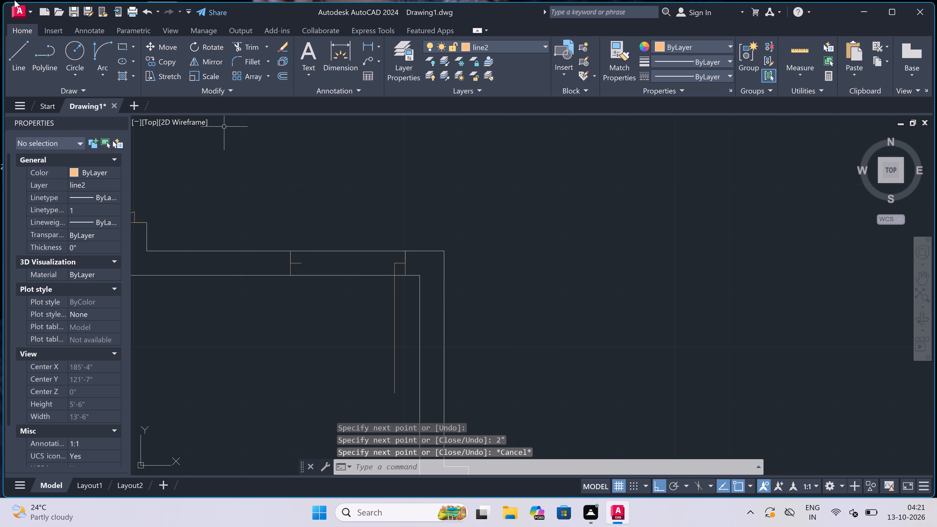
# Draw the door swing arc from the 2' leaf's south end to the west jamb's stub.
pyautogui.click(96, 49)
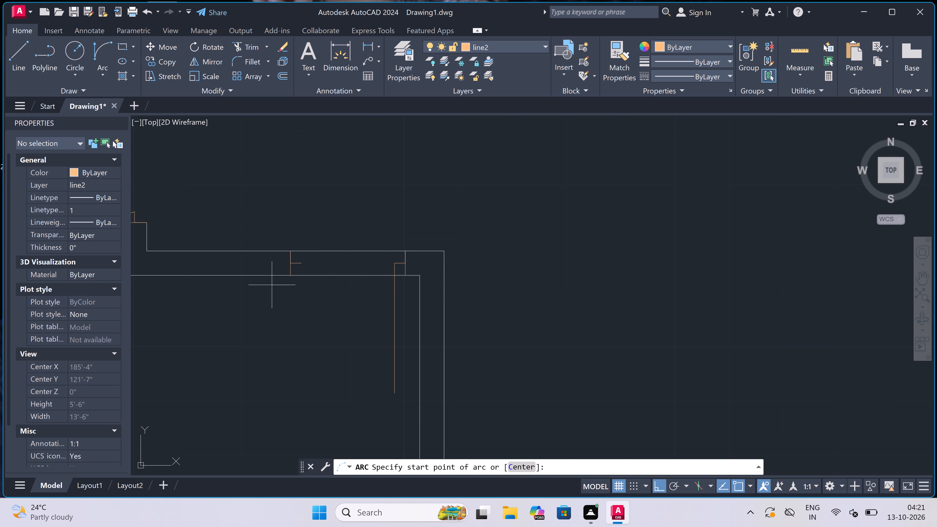
pyautogui.click(394, 394)
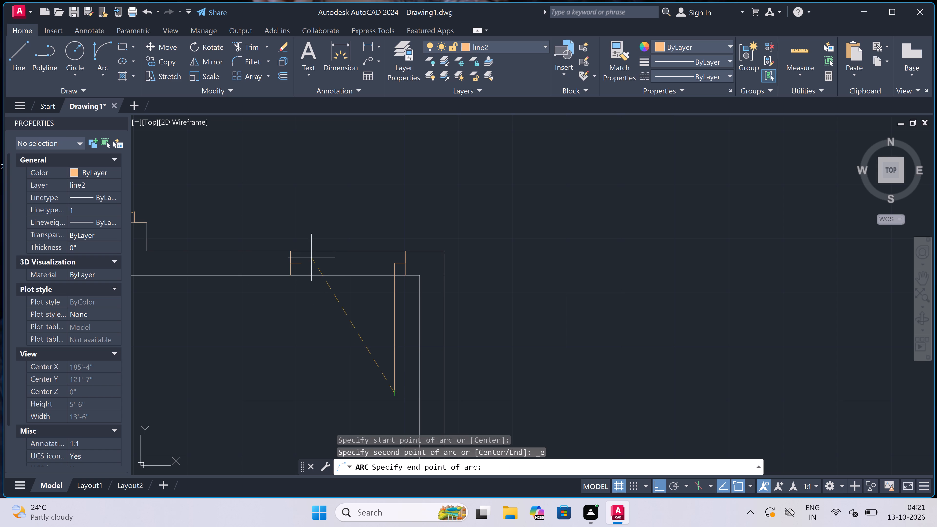
pyautogui.click(304, 260)
pyautogui.doubleClick(266, 285)
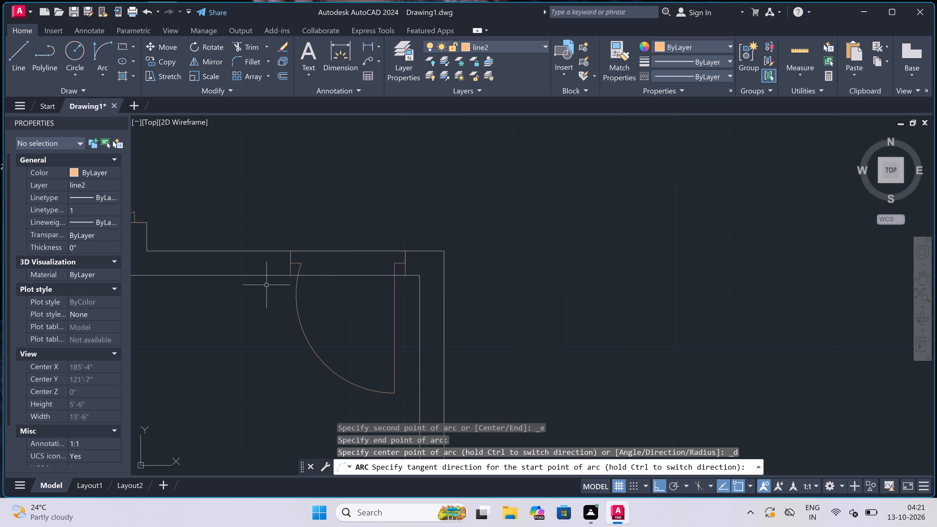
# Trim the small southwest room's north wall lines across the new door opening.
pyautogui.press('t')
pyautogui.press('r')
pyautogui.press('space')
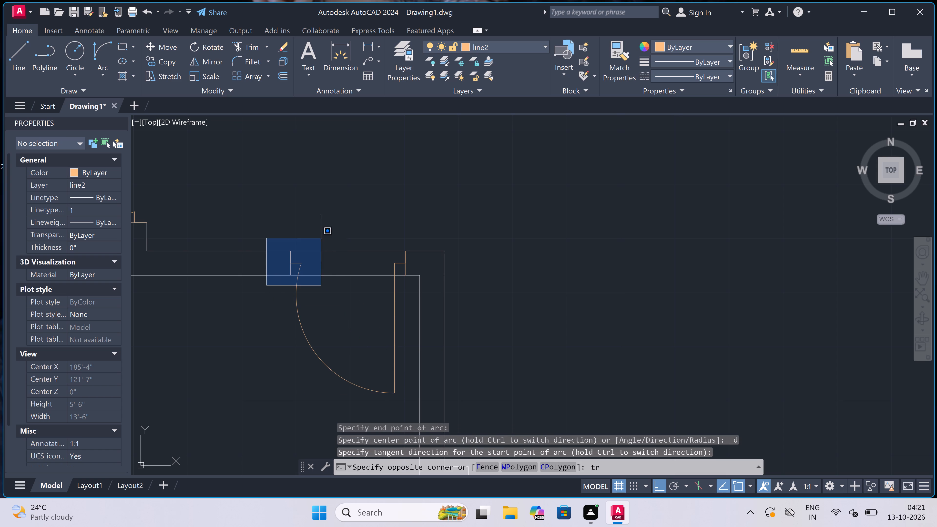
pyautogui.click(323, 236)
pyautogui.click(330, 296)
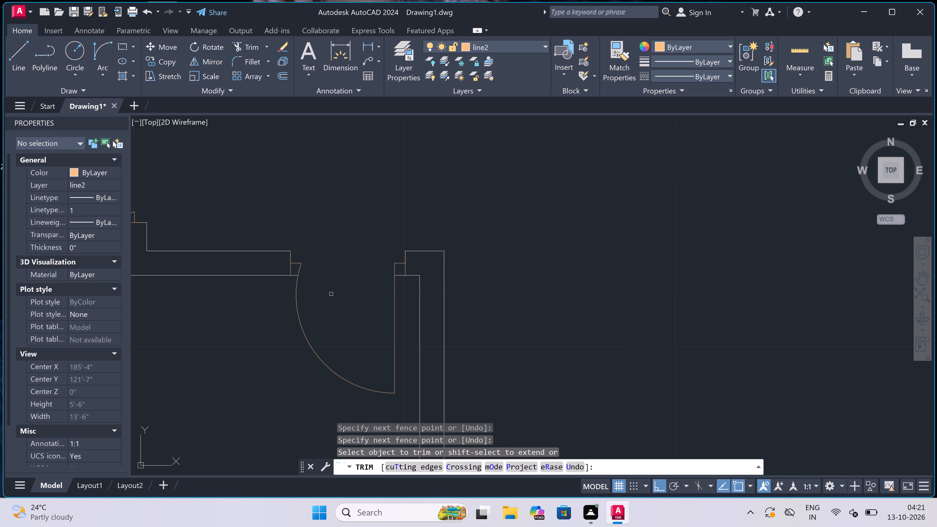
pyautogui.press('Escape')
# Draw a door's east jamb across the south wall of the enclosed west-side room, with a 2" stub west from its midpoint and a 2' leaf northward.
pyautogui.scroll(-6, 336, 285)
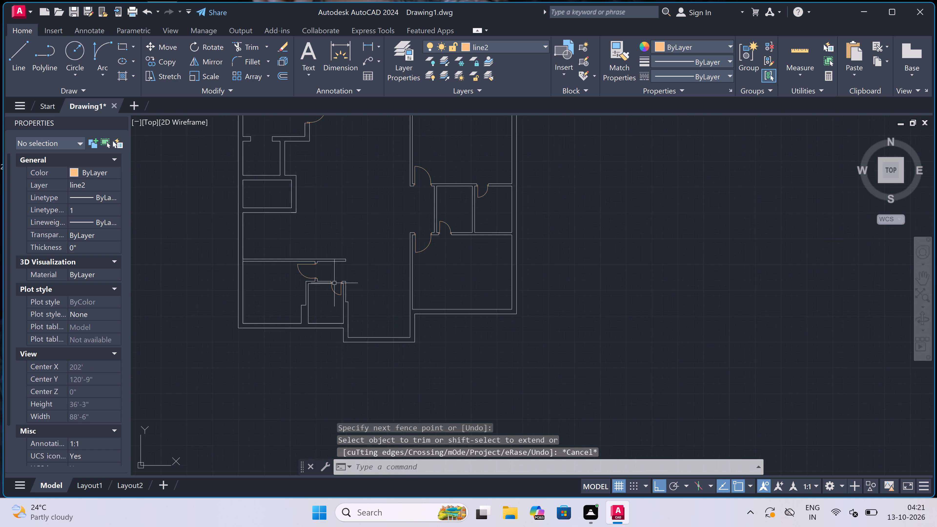
pyautogui.scroll(-1, 334, 283)
pyautogui.scroll(3, 304, 230)
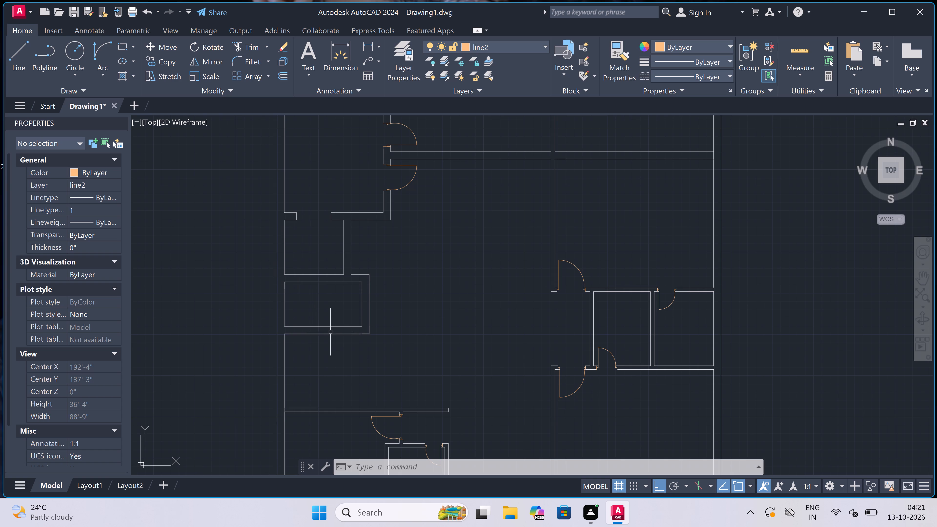
pyautogui.scroll(3, 326, 338)
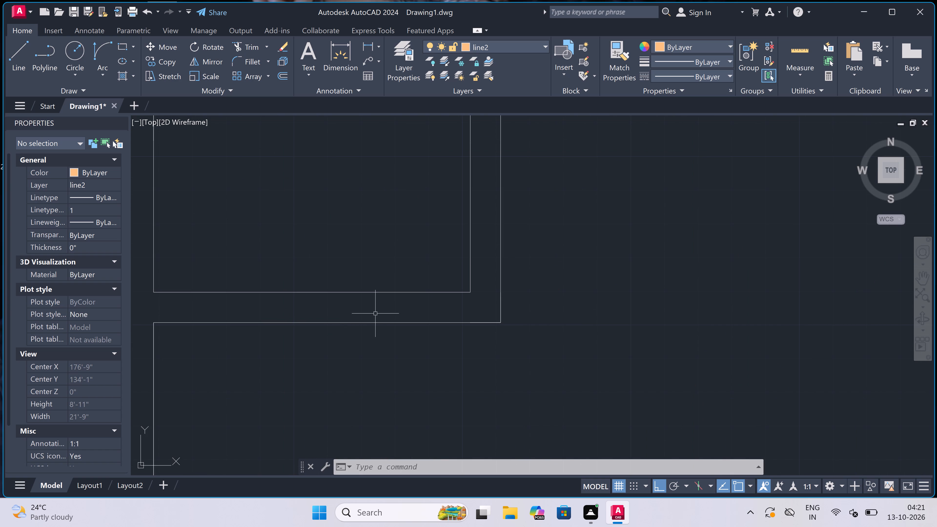
pyautogui.press('l')
pyautogui.press('space')
pyautogui.scroll(1, 442, 296)
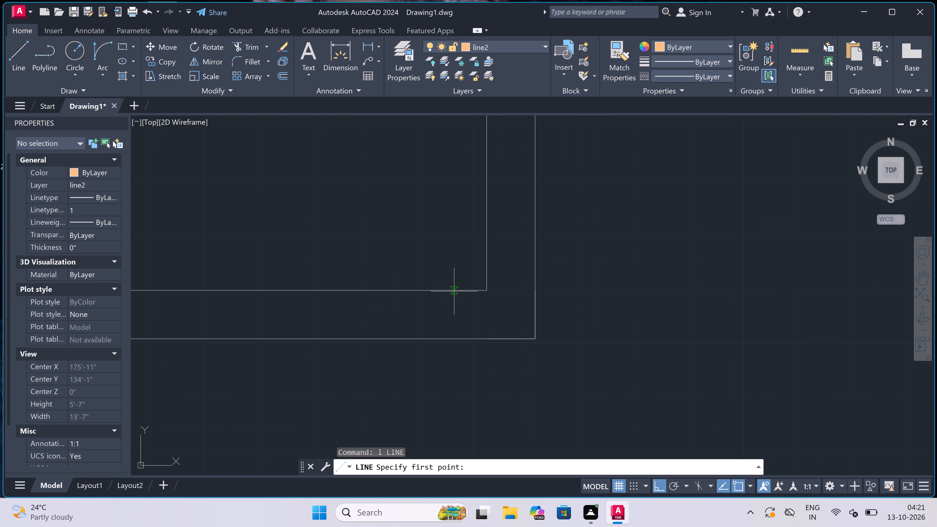
pyautogui.moveTo(457, 292); pyautogui.dragTo(457, 294)
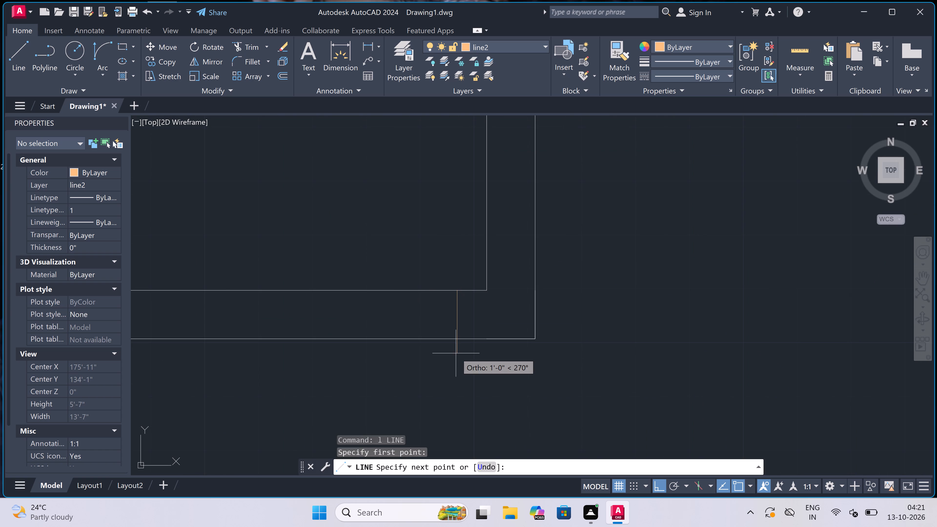
pyautogui.click(456, 339)
pyautogui.click(458, 318)
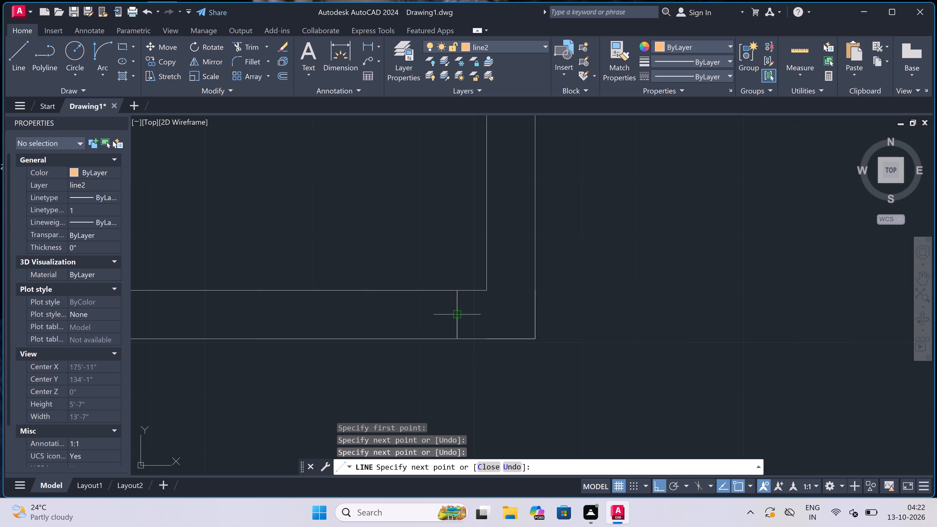
pyautogui.write('2"')
pyautogui.press('space')
pyautogui.write("2'")
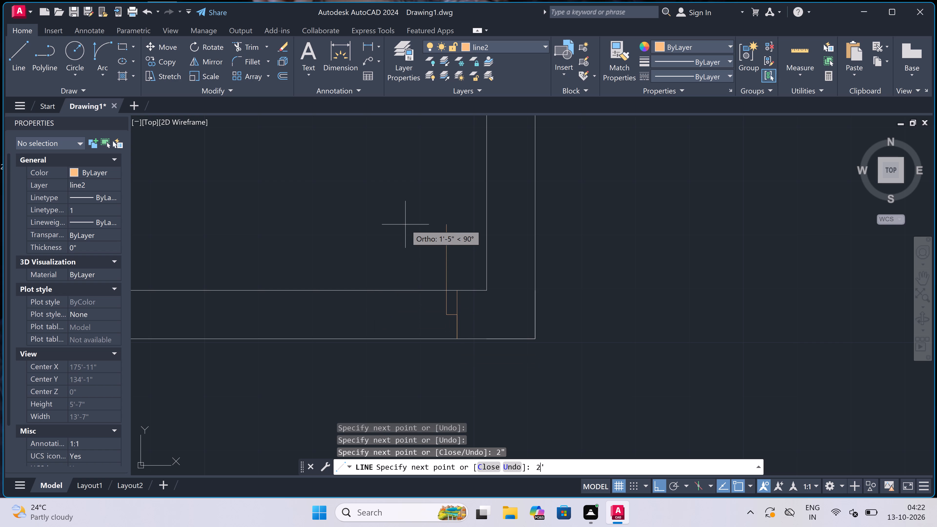
pyautogui.press('space')
pyautogui.press('Escape')
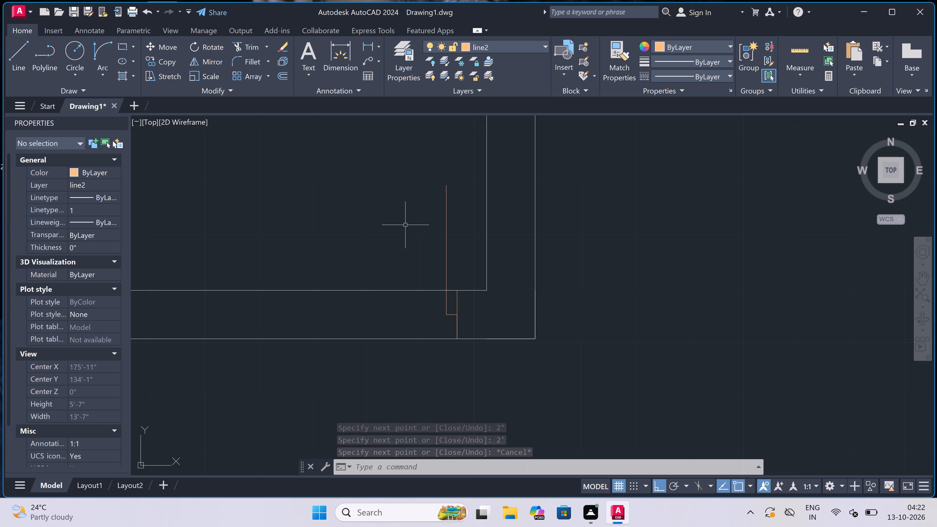
# Draw the door's west jamb across the same south wall, with a 2" stub east from its midpoint.
pyautogui.press('space')
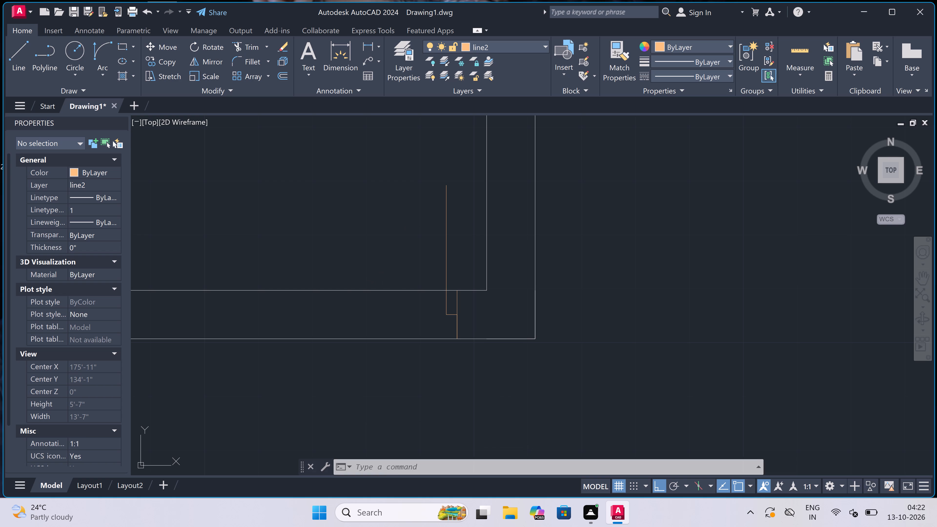
pyautogui.click(341, 291)
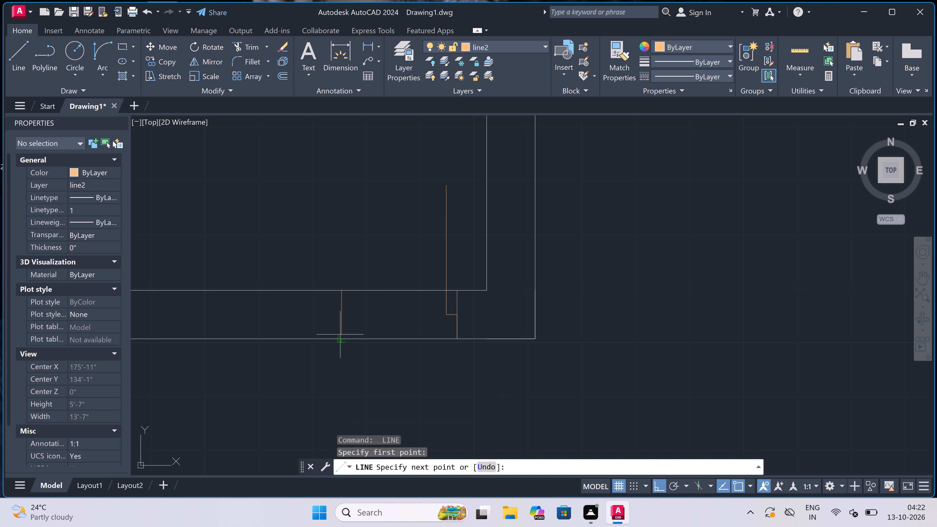
pyautogui.click(340, 340)
pyautogui.click(343, 316)
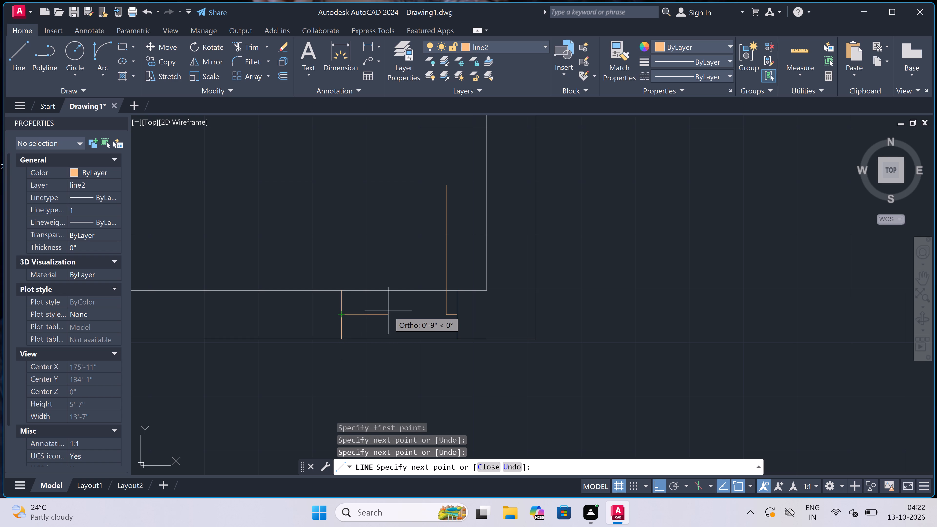
pyautogui.write('2"')
pyautogui.press('space')
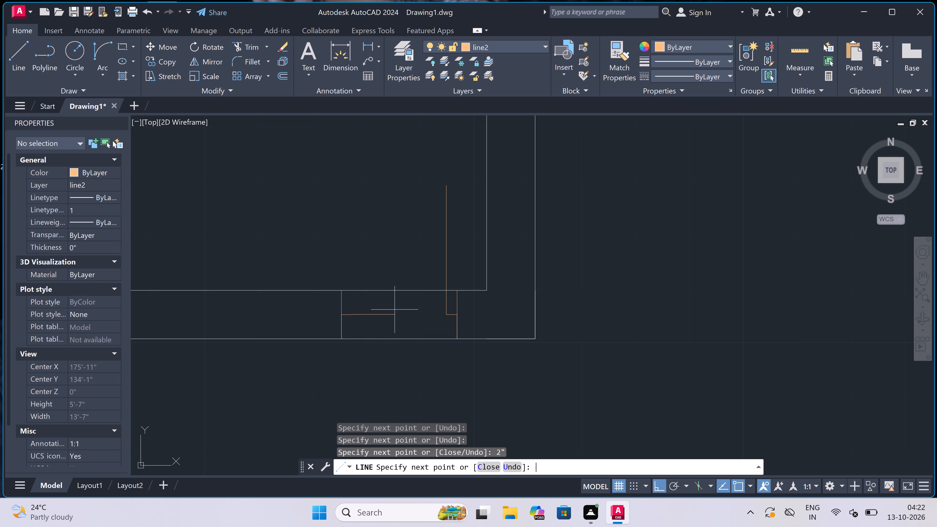
pyautogui.press('Escape')
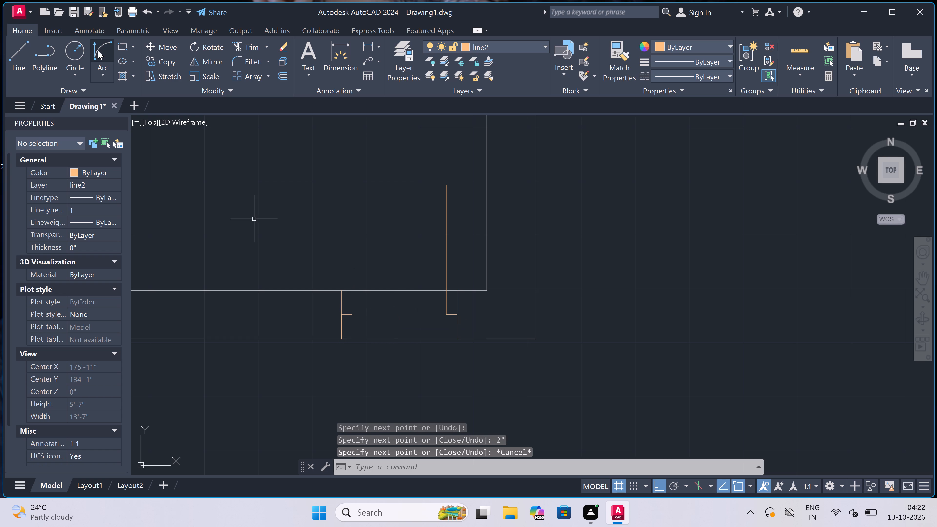
# Draw the door swing arc from the leaf's north end to the west jamb's stub in the enclosed west-side room.
pyautogui.click(99, 51)
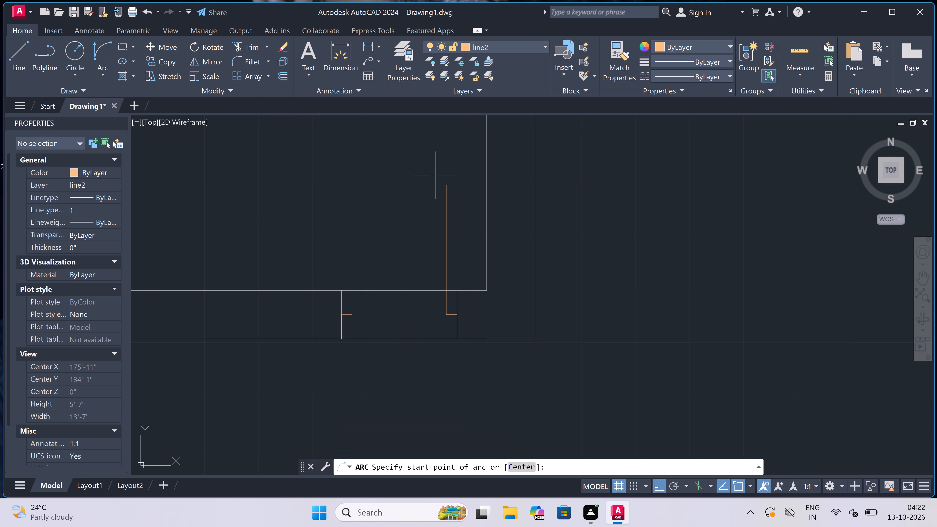
pyautogui.doubleClick(444, 183)
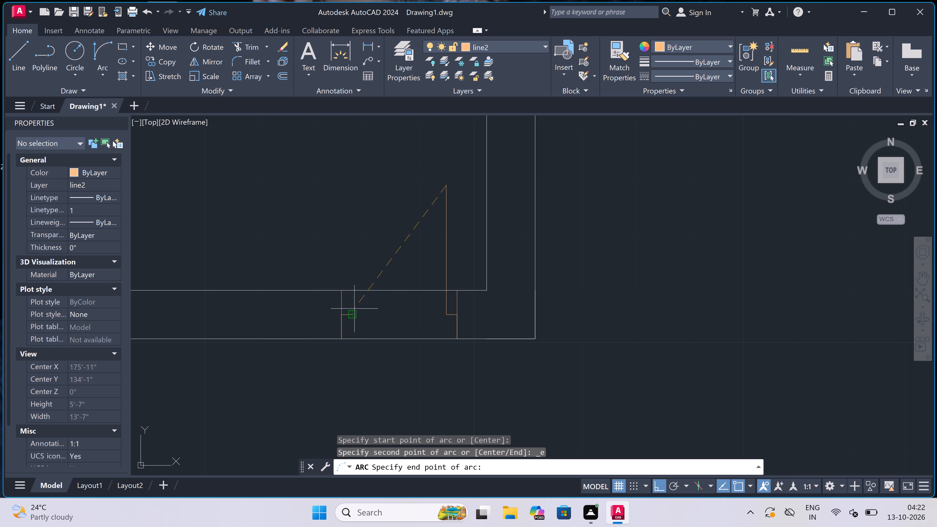
pyautogui.click(354, 309)
pyautogui.click(325, 225)
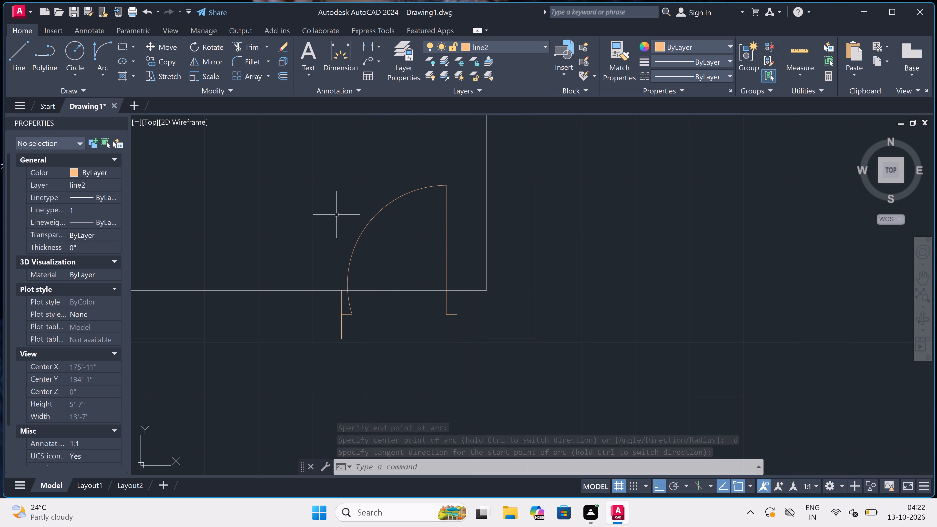
# Trim the enclosed west-side room's south wall lines across the new door opening.
pyautogui.write('tr')
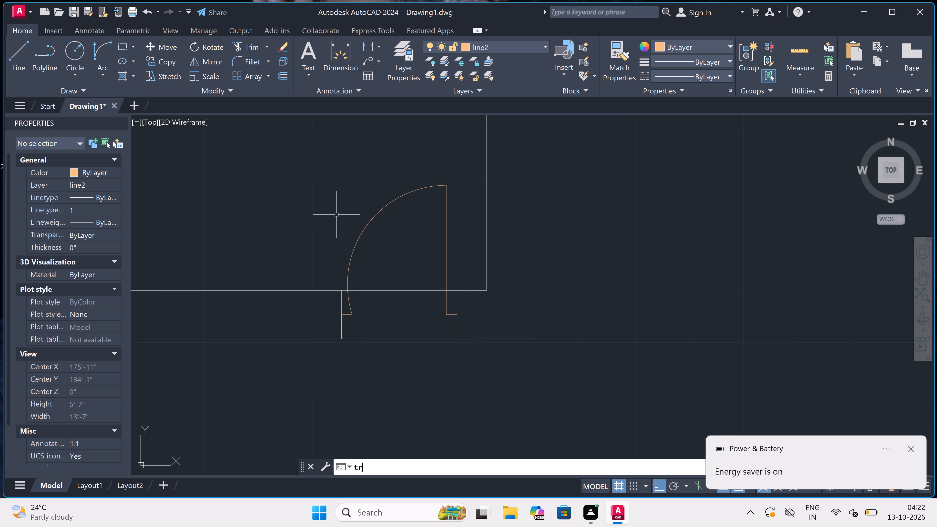
pyautogui.press('space')
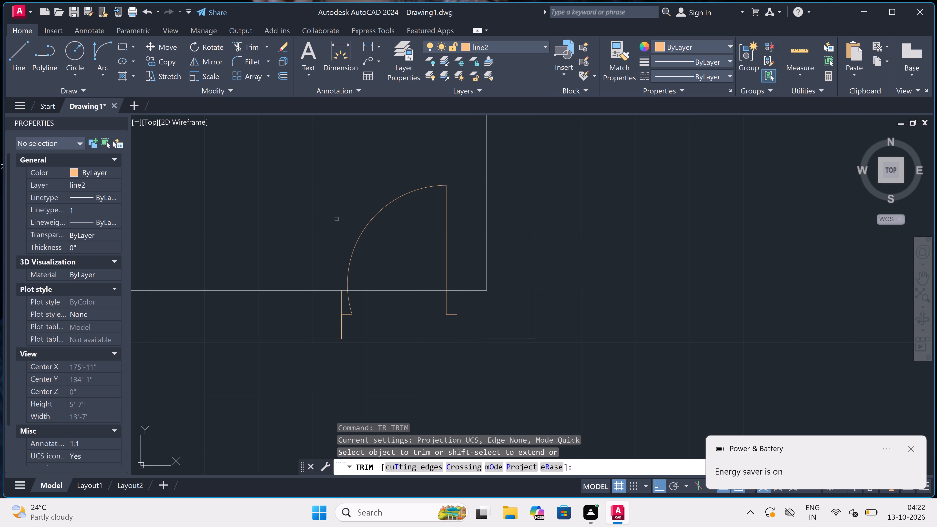
pyautogui.scroll(-2, 365, 225)
pyautogui.scroll(1, 367, 243)
pyautogui.click(372, 243)
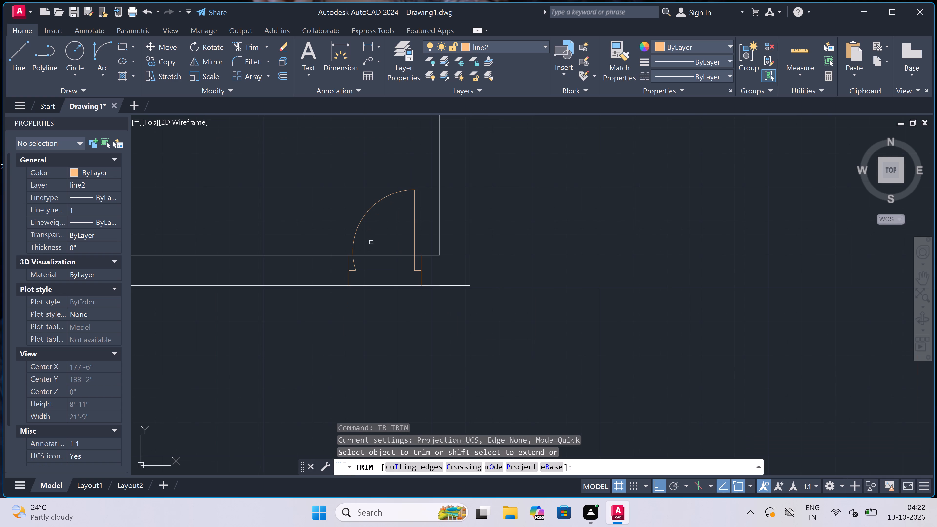
pyautogui.click(371, 296)
pyautogui.scroll(-3, 245, 281)
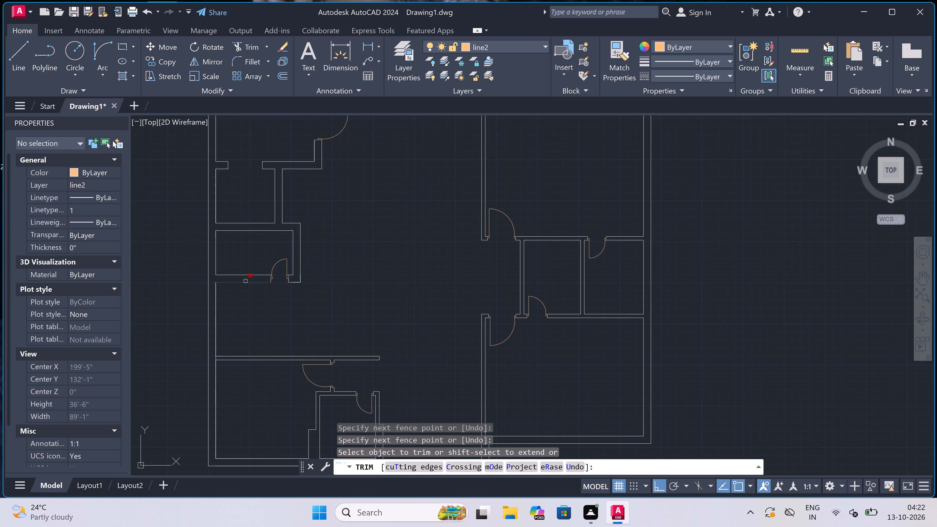
pyautogui.press('Escape')
# Look over the staircase area and the west-side rooms of the plan.
pyautogui.scroll(-2, 253, 271)
pyautogui.scroll(1, 259, 280)
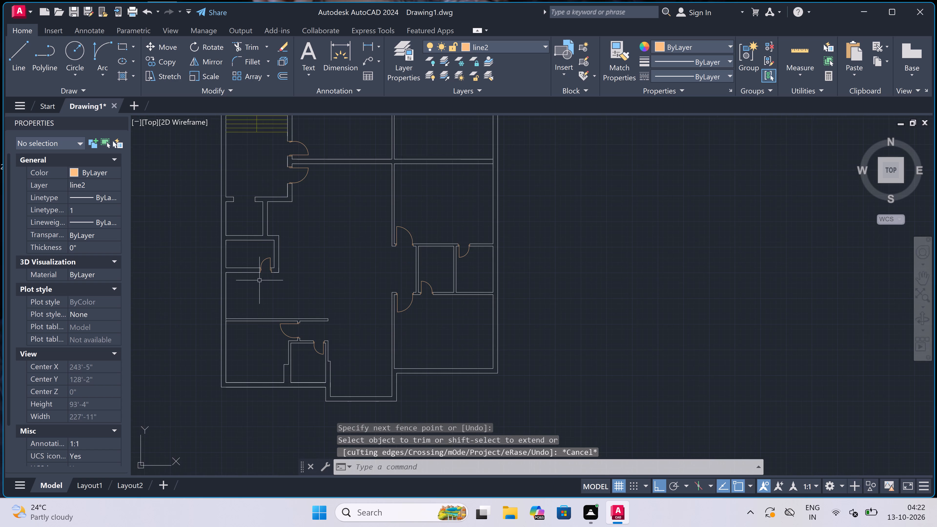
pyautogui.scroll(-2, 259, 280)
pyautogui.scroll(1, 289, 239)
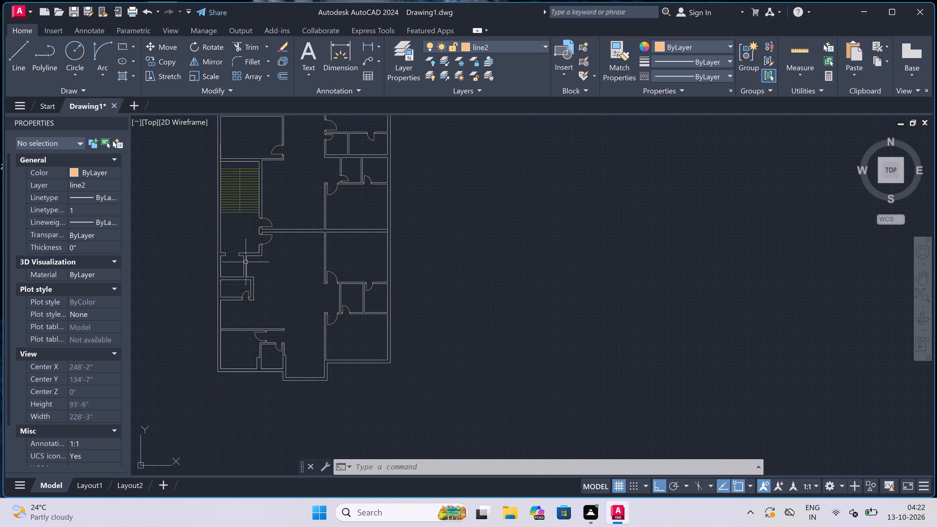
pyautogui.scroll(1, 227, 228)
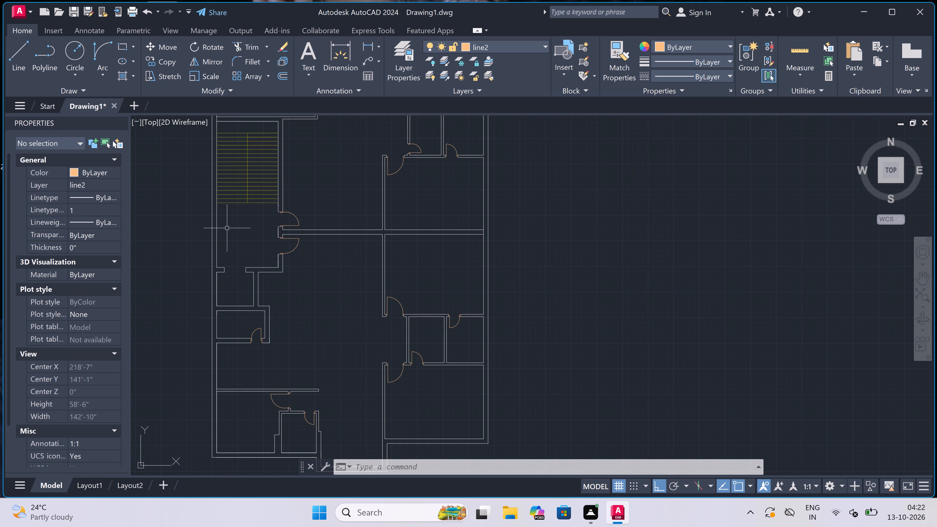
pyautogui.scroll(-1, 227, 230)
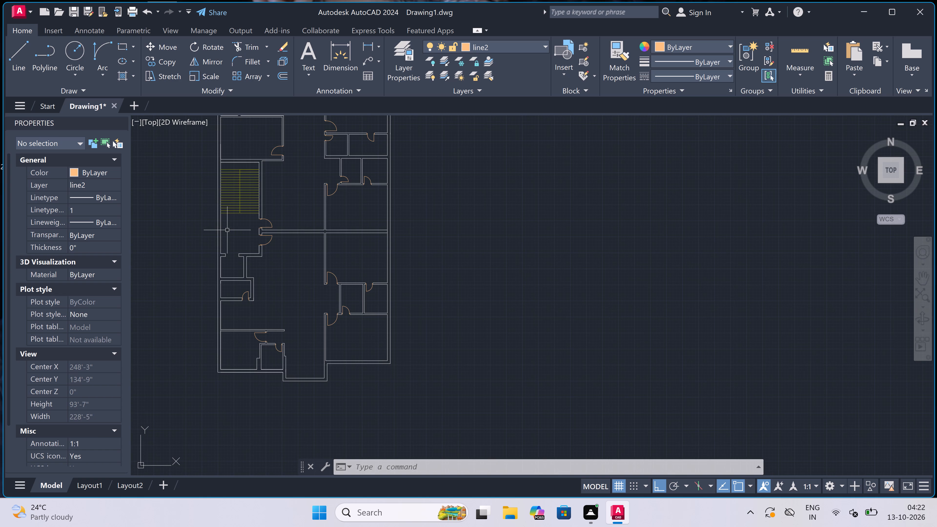
pyautogui.scroll(1, 227, 230)
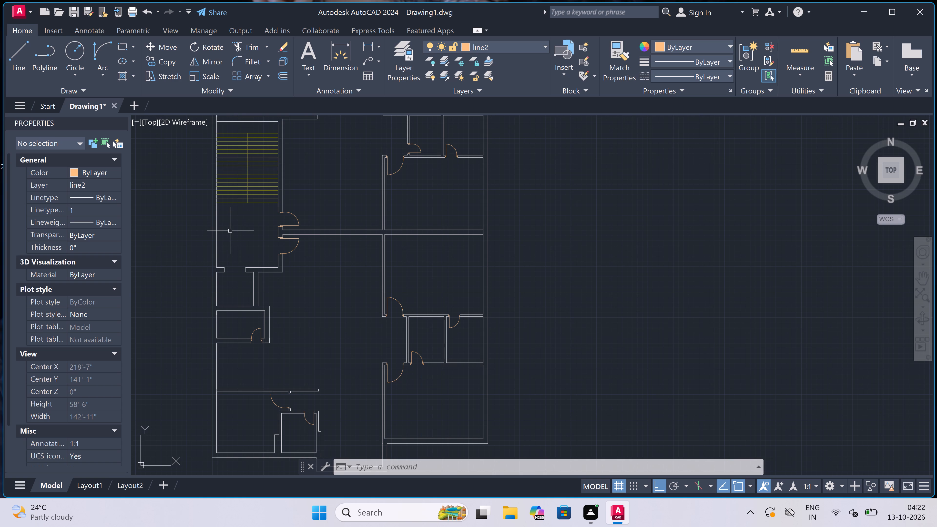
pyautogui.scroll(-1, 230, 231)
pyautogui.scroll(2, 231, 291)
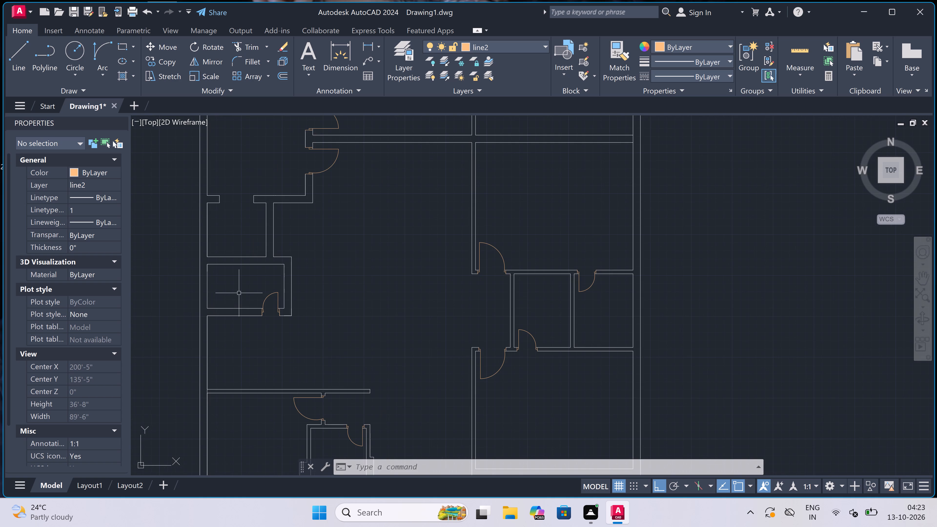
# Make layer 0 the current layer.
pyautogui.write('l')
pyautogui.press('space')
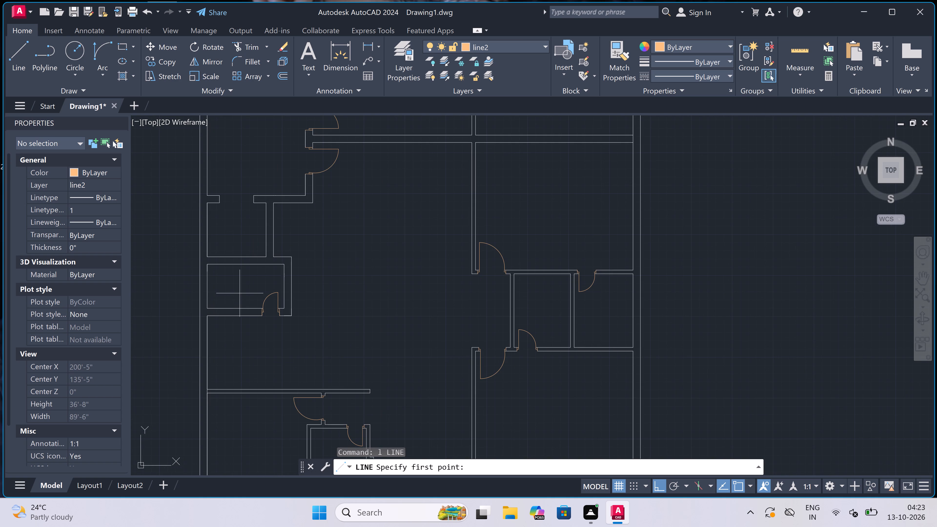
pyautogui.doubleClick(526, 47)
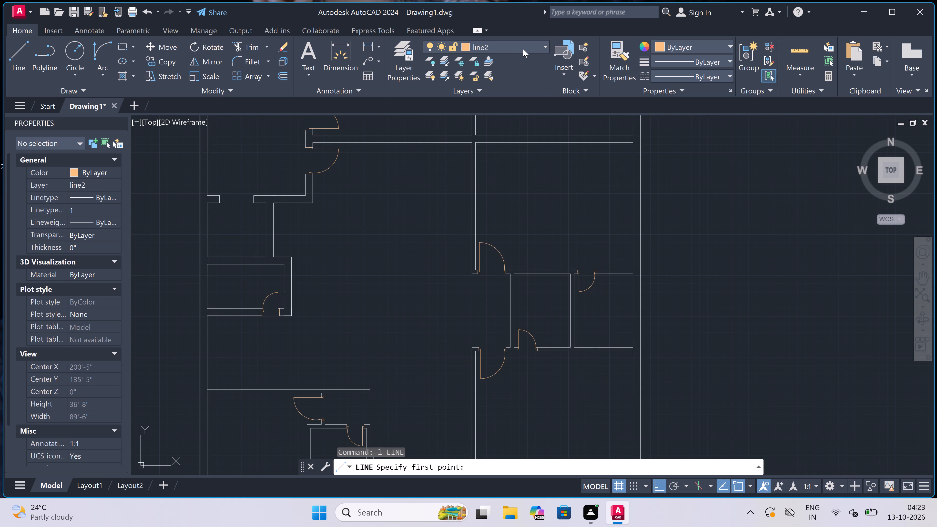
pyautogui.doubleClick(520, 47)
pyautogui.click(513, 38)
pyautogui.click(510, 44)
pyautogui.click(502, 57)
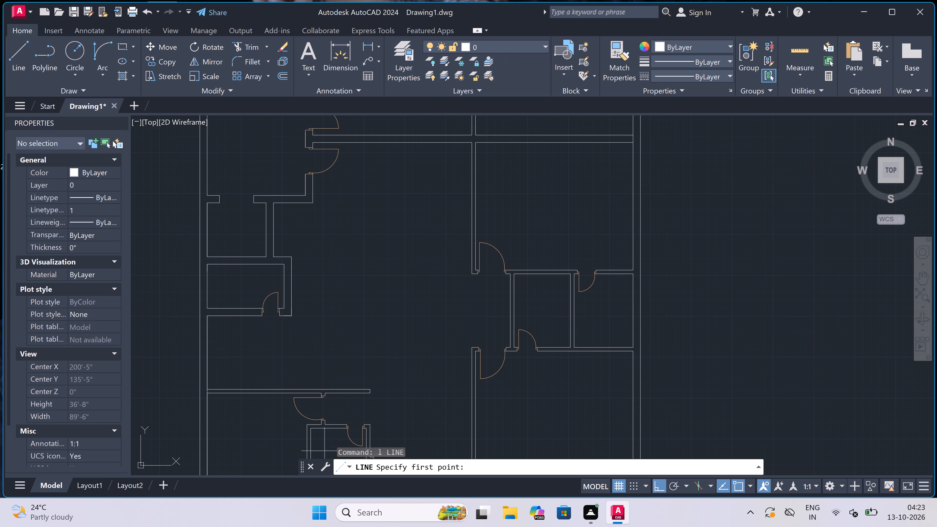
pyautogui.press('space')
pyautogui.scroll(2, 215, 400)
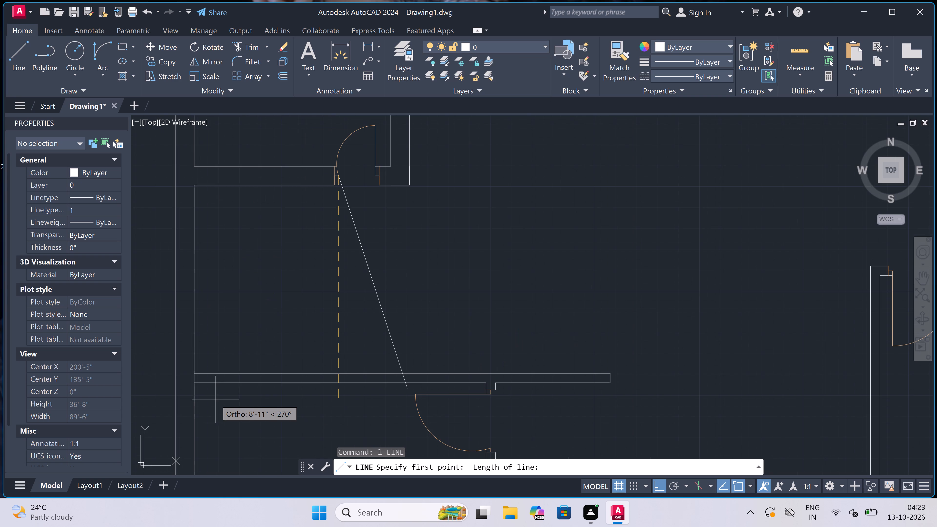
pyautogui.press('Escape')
# Draw a line about 6'-4" south from the enclosed west-side room's south wall, continuing east and south to the partition wall's north face.
pyautogui.press('space')
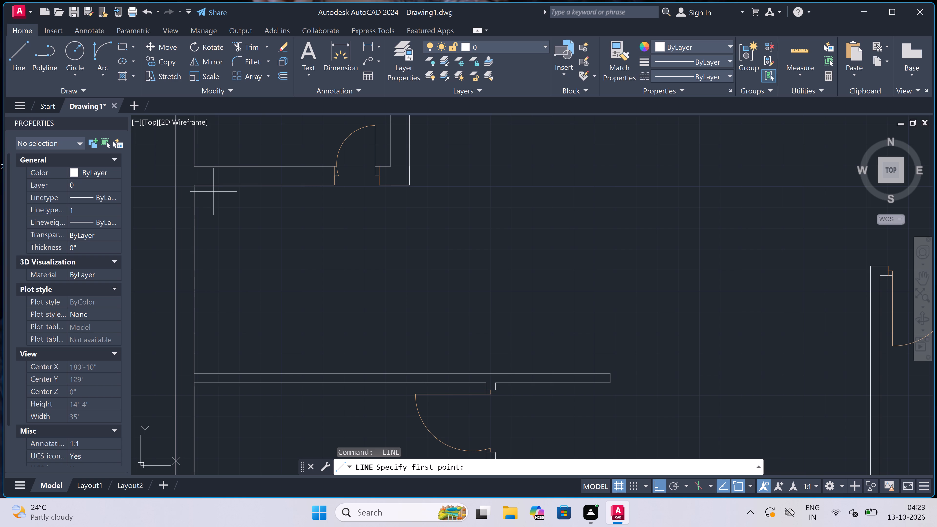
pyautogui.moveTo(221, 186); pyautogui.dragTo(222, 186)
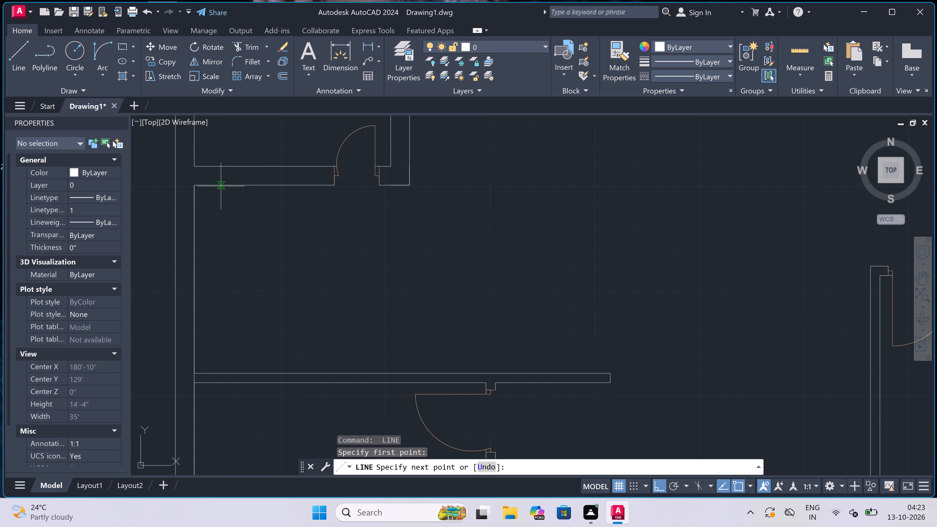
pyautogui.moveTo(222, 186); pyautogui.dragTo(223, 187)
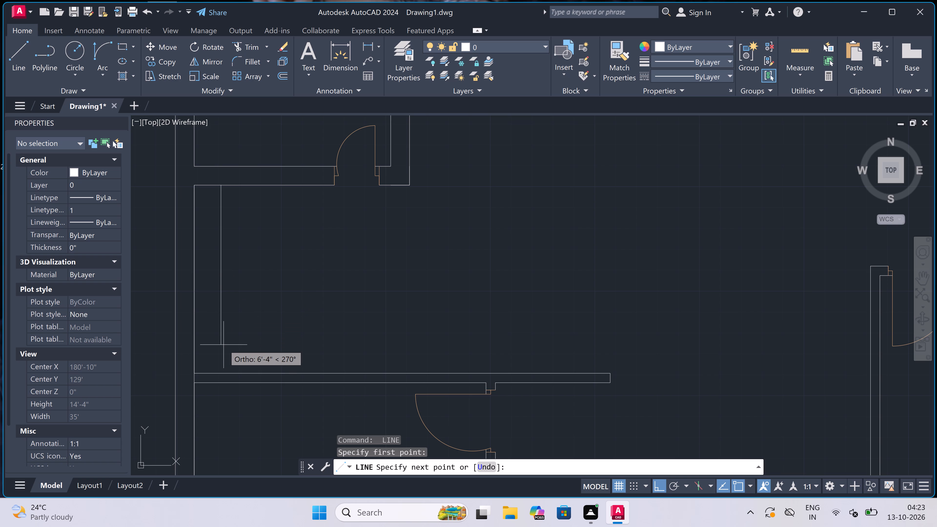
pyautogui.moveTo(224, 345); pyautogui.dragTo(226, 346)
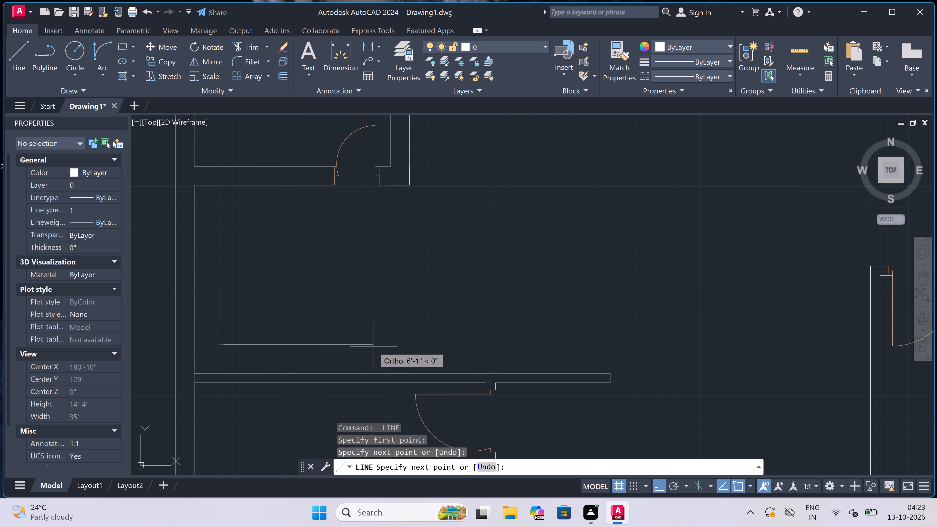
pyautogui.click(384, 340)
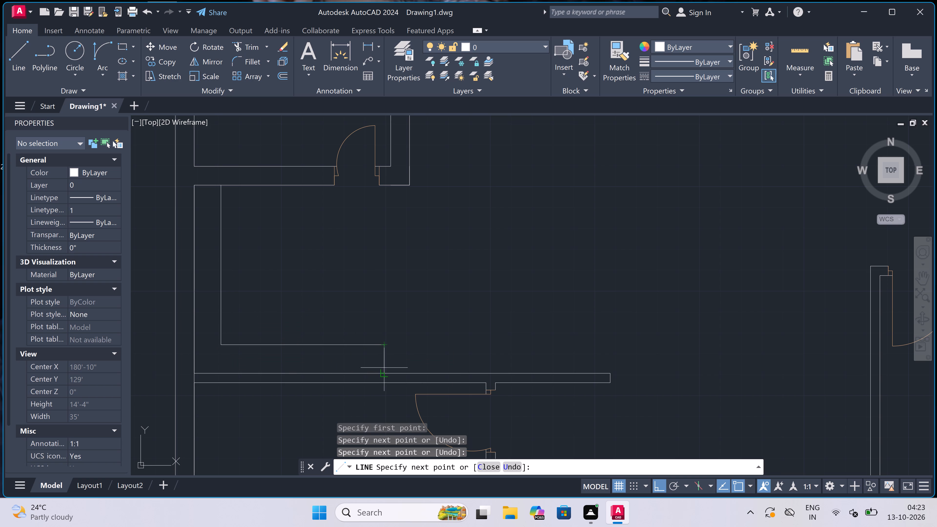
pyautogui.click(388, 372)
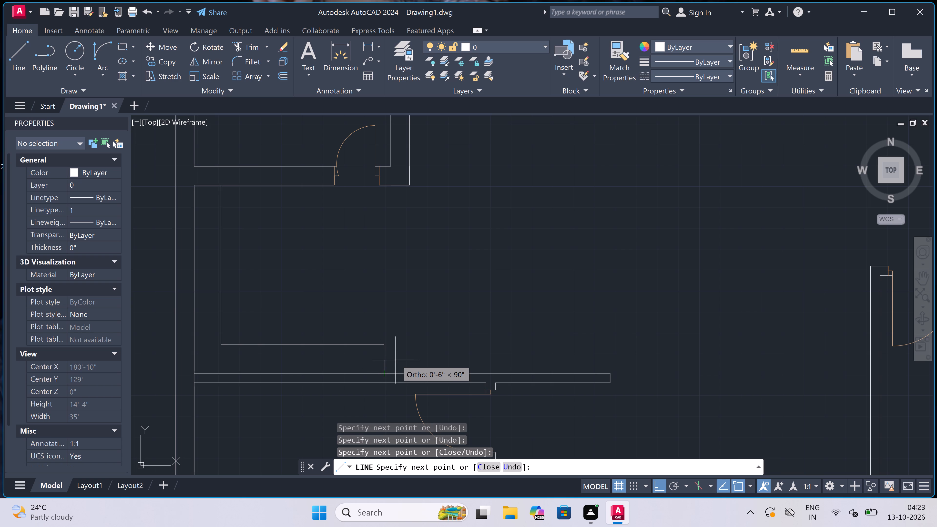
pyautogui.press('Escape')
# Trim the exterior west wall's inner line between the partition's two faces at their junction.
pyautogui.press('t')
pyautogui.press('r')
pyautogui.press('space')
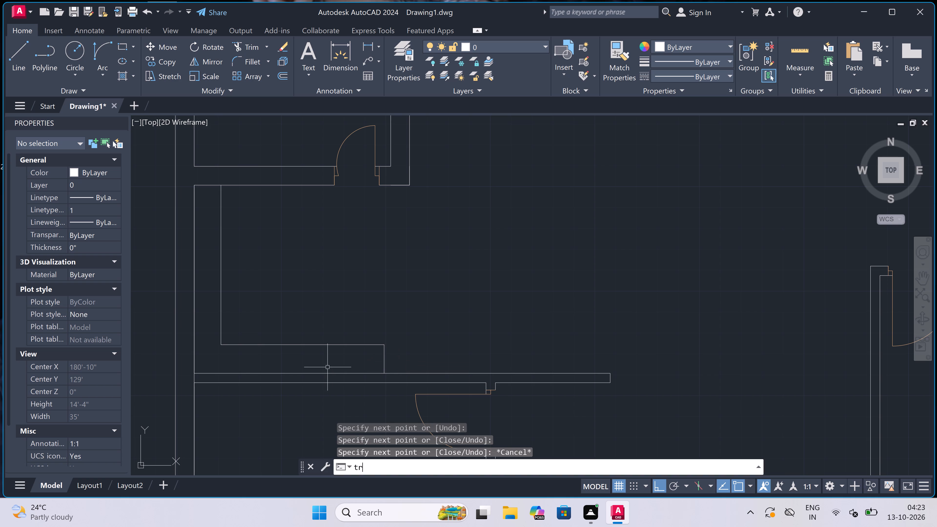
pyautogui.scroll(2, 181, 385)
pyautogui.scroll(2, 212, 364)
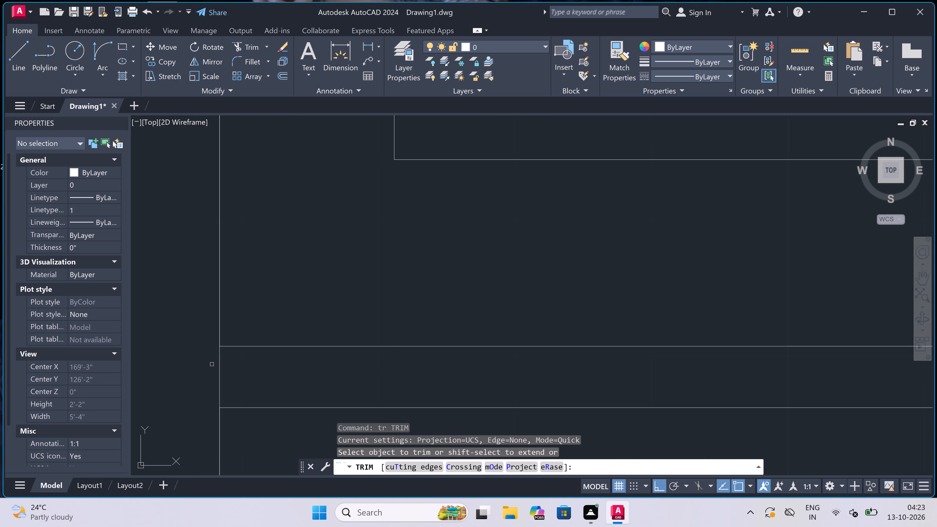
pyautogui.moveTo(206, 372); pyautogui.dragTo(213, 375)
pyautogui.click(289, 381)
pyautogui.press('Escape')
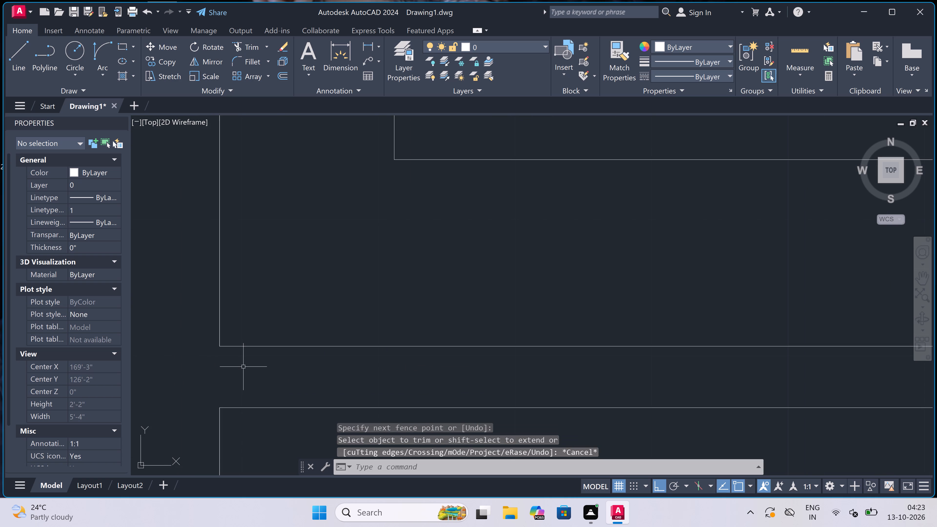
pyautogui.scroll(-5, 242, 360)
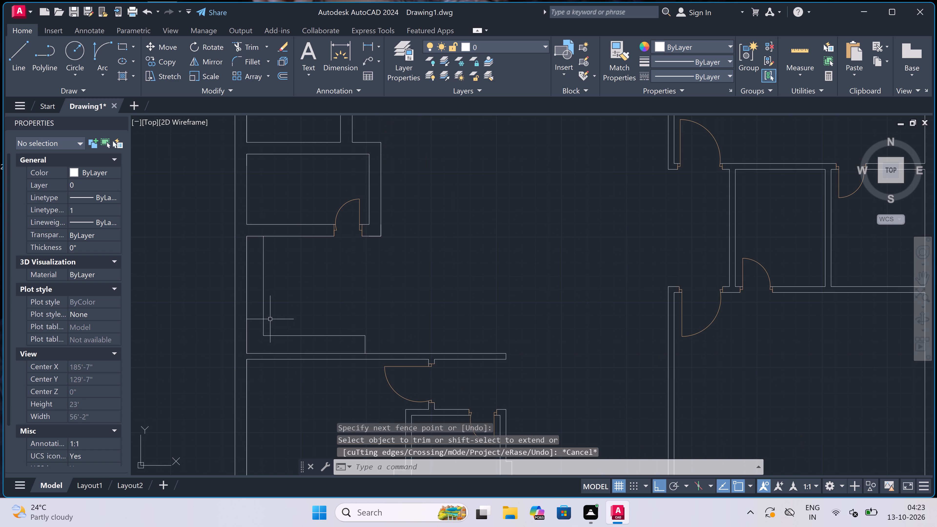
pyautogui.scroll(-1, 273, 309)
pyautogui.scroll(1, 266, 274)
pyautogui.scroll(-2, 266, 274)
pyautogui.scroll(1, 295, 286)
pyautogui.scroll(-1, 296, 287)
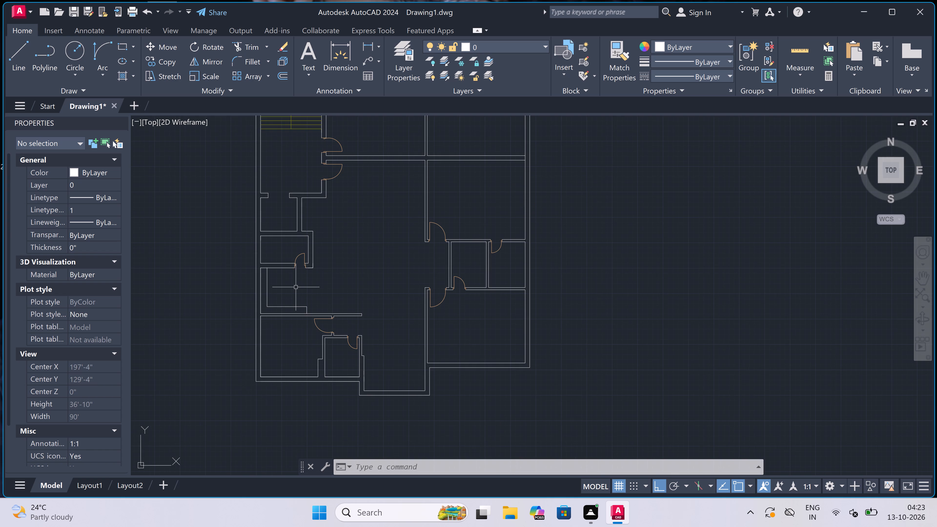
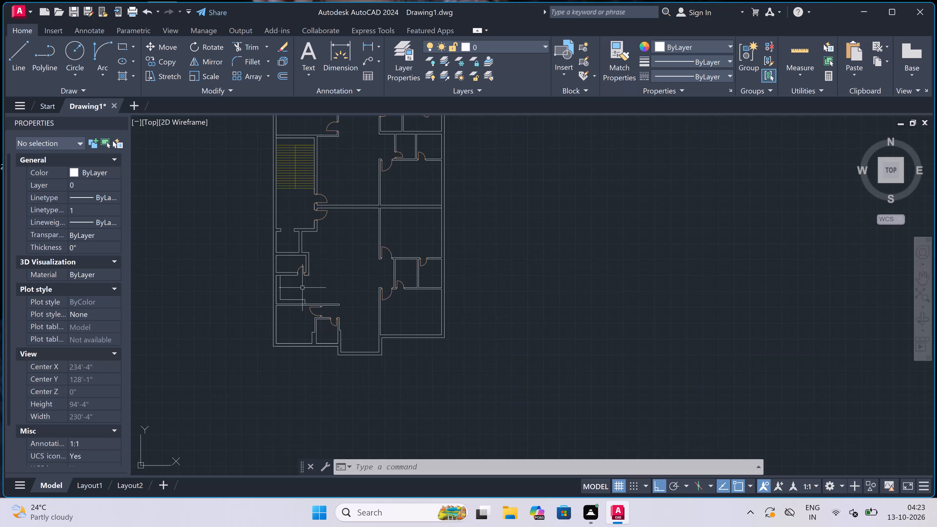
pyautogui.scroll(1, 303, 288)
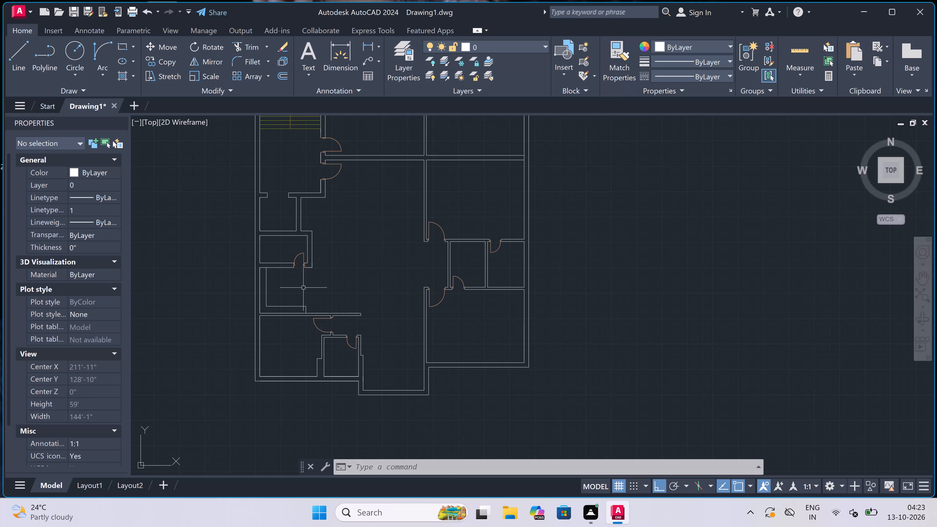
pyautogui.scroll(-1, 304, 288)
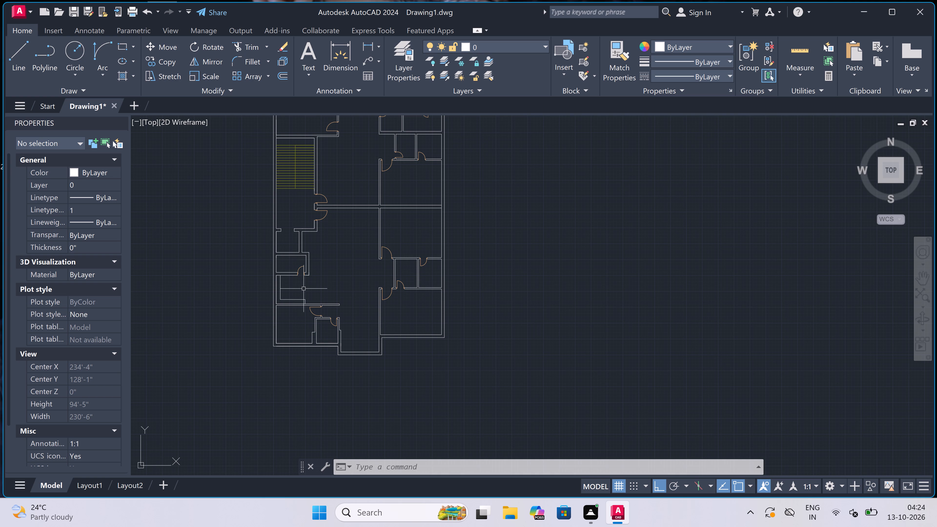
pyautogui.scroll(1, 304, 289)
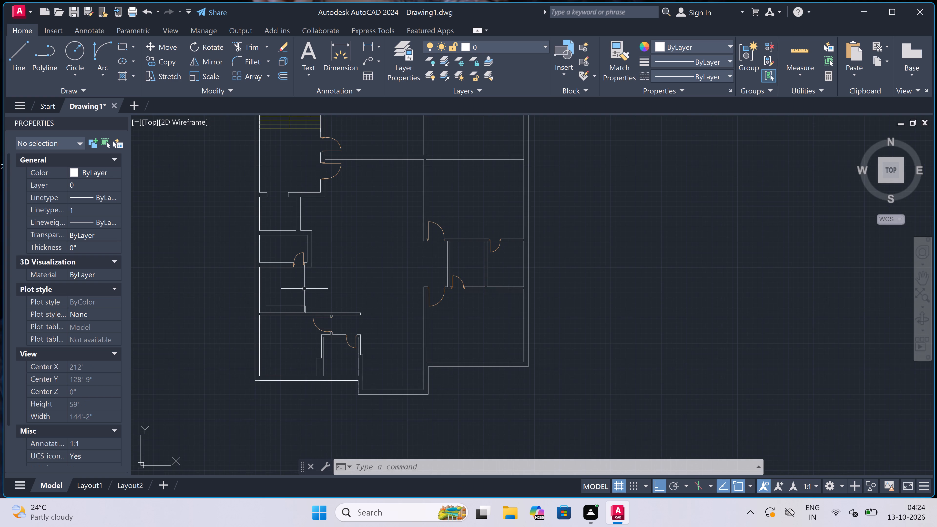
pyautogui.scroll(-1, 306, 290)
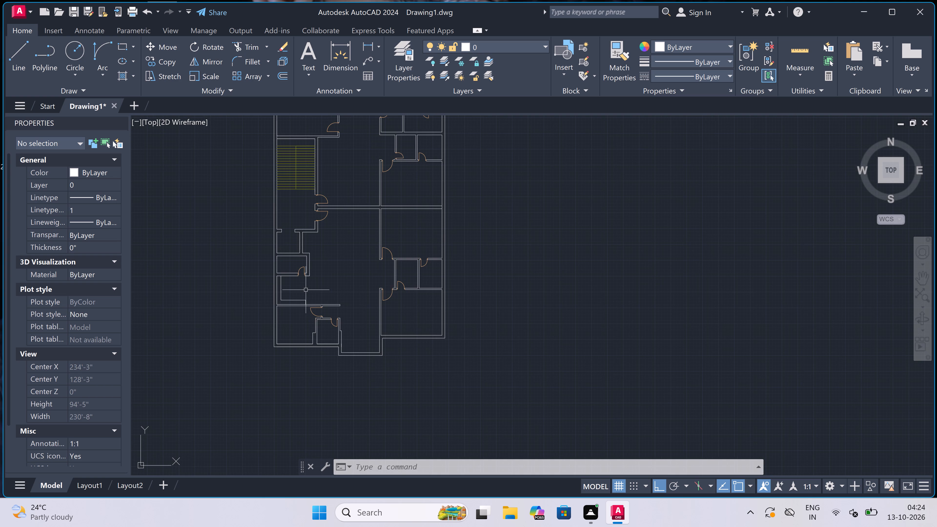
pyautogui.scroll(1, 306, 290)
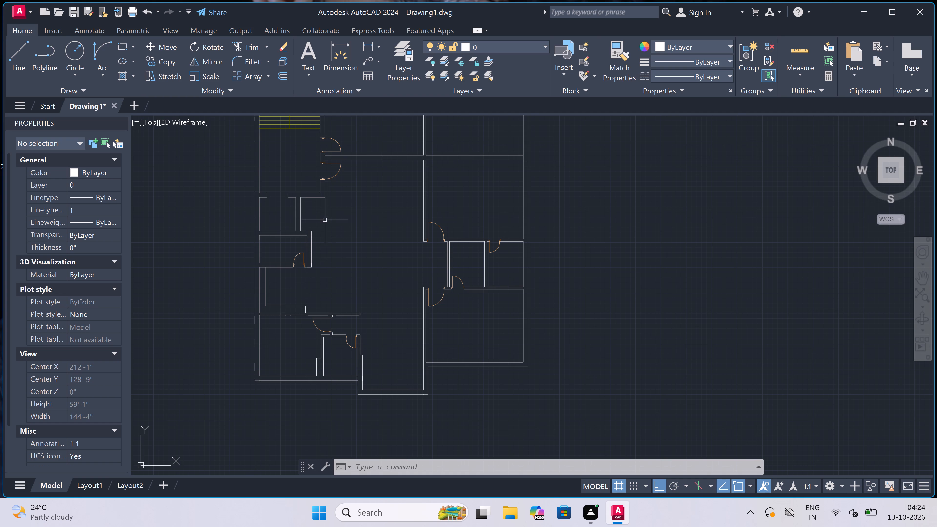
# Create a new layer named line 3 and set its colour to index 181.
pyautogui.click(406, 61)
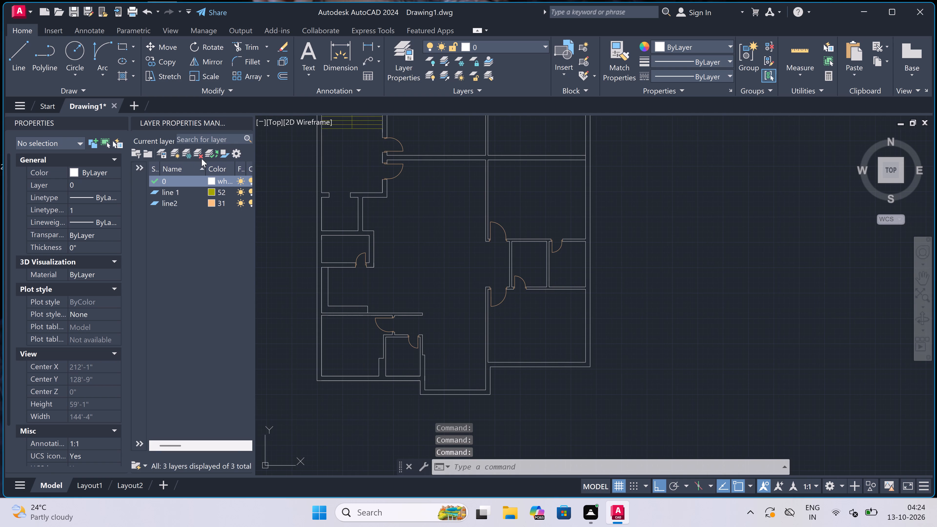
pyautogui.rightClick(175, 224)
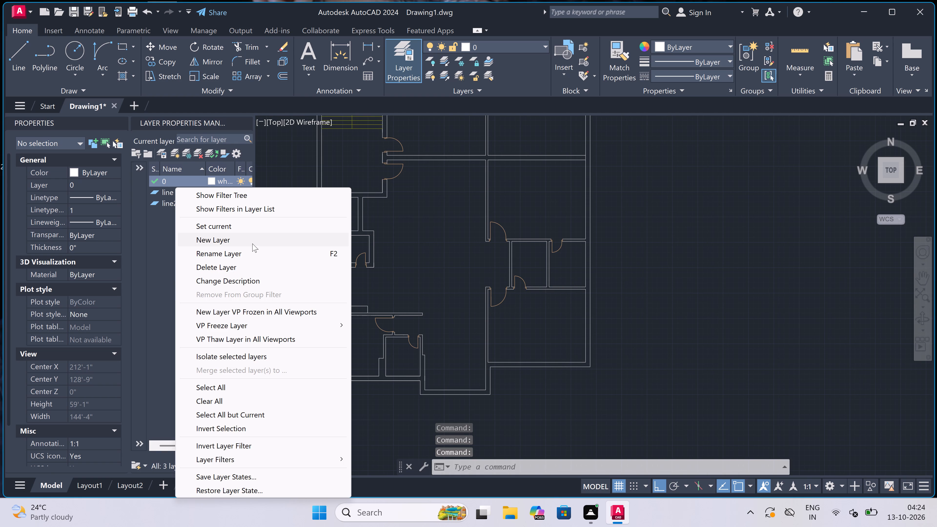
pyautogui.click(248, 237)
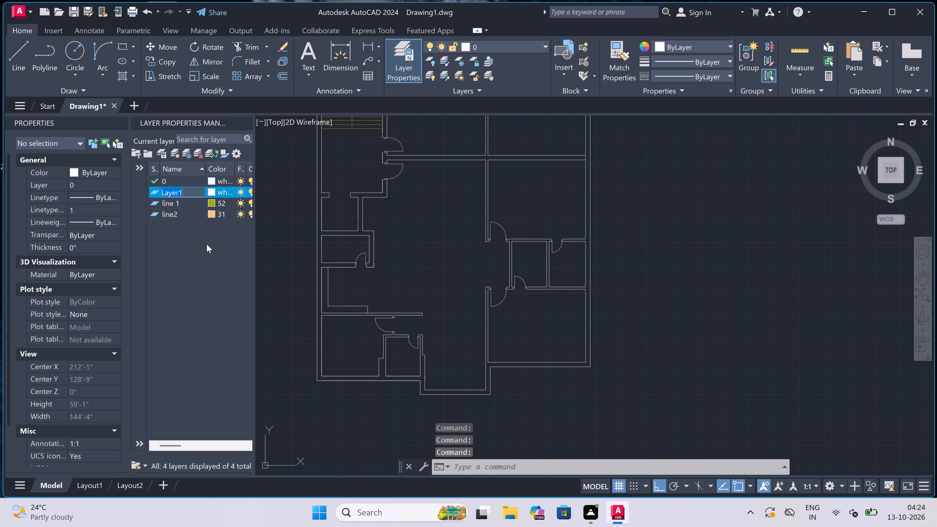
pyautogui.press('BackSpace')
pyautogui.write('line 4')
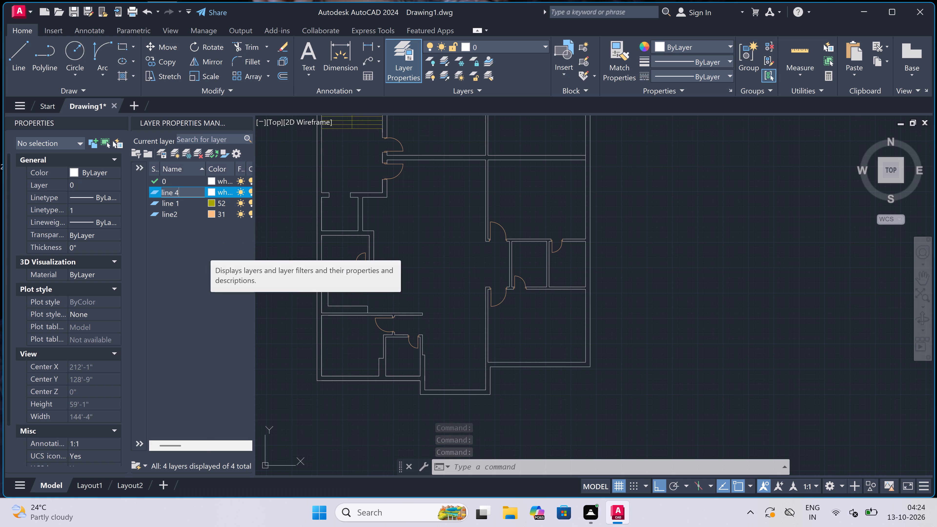
pyautogui.press('BackSpace')
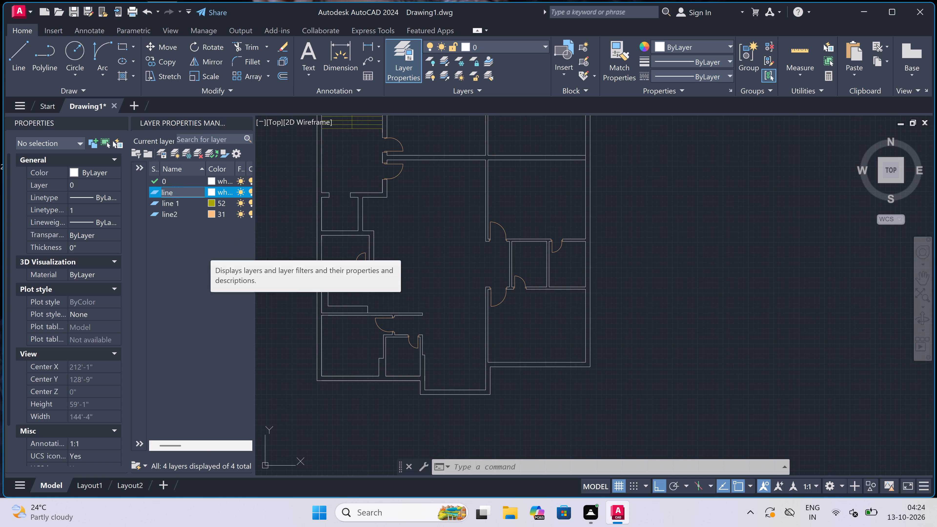
pyautogui.press('3')
pyautogui.click(210, 190)
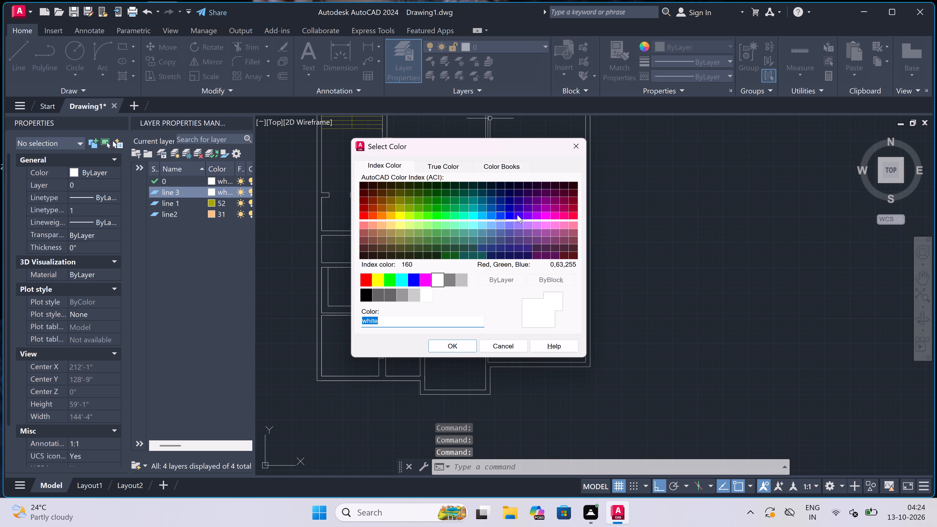
pyautogui.click(493, 223)
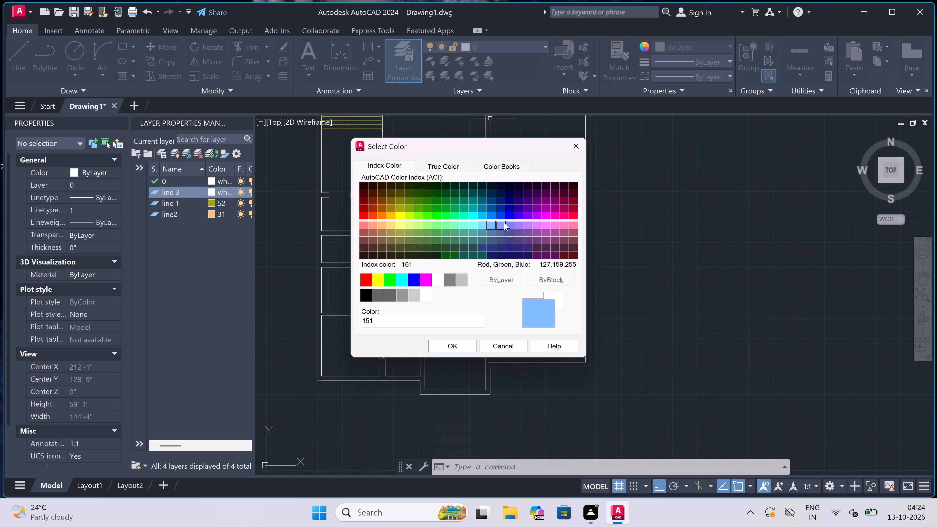
pyautogui.click(503, 224)
pyautogui.click(519, 225)
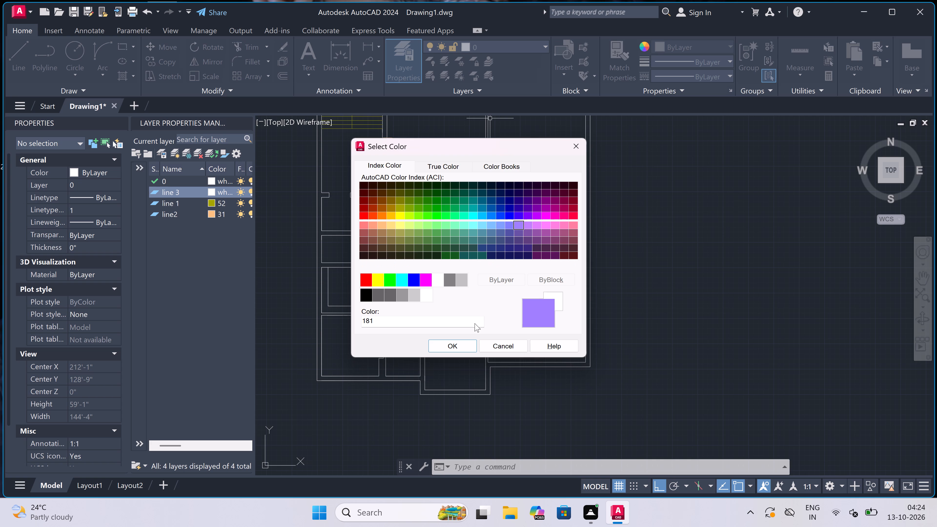
pyautogui.click(441, 343)
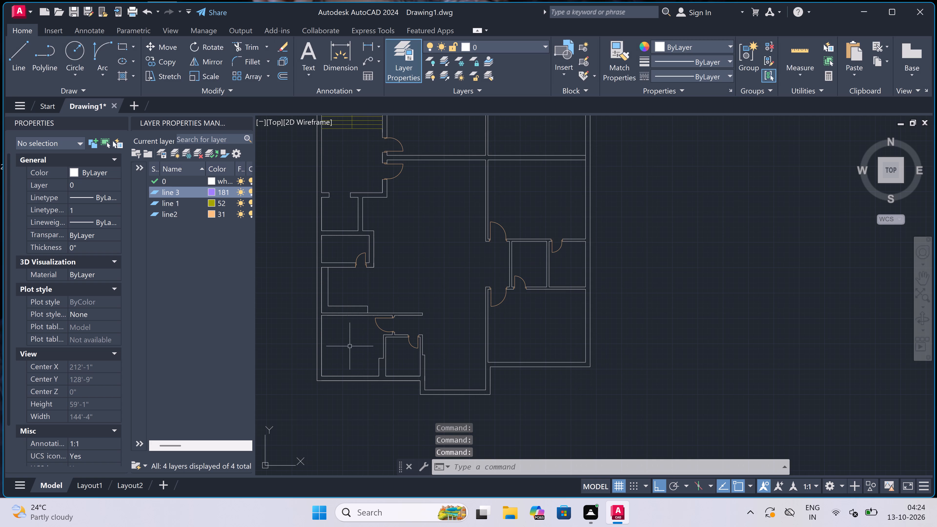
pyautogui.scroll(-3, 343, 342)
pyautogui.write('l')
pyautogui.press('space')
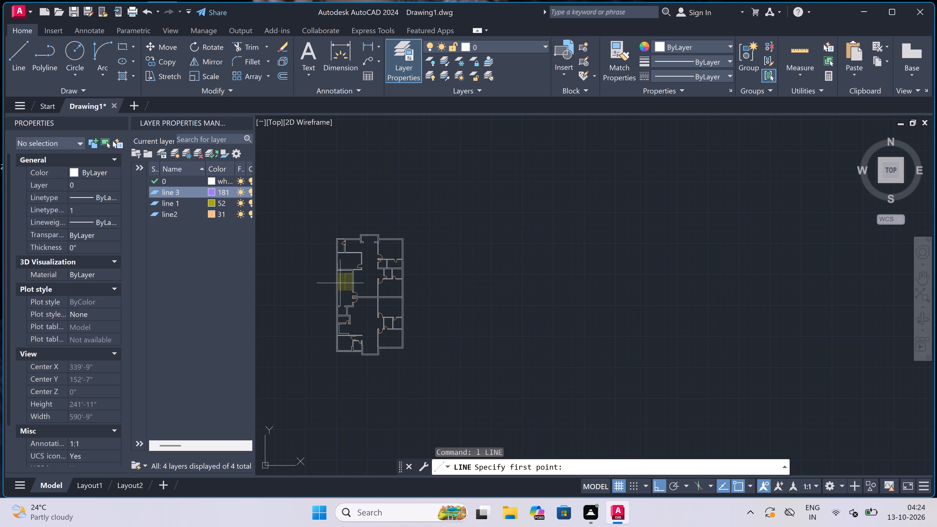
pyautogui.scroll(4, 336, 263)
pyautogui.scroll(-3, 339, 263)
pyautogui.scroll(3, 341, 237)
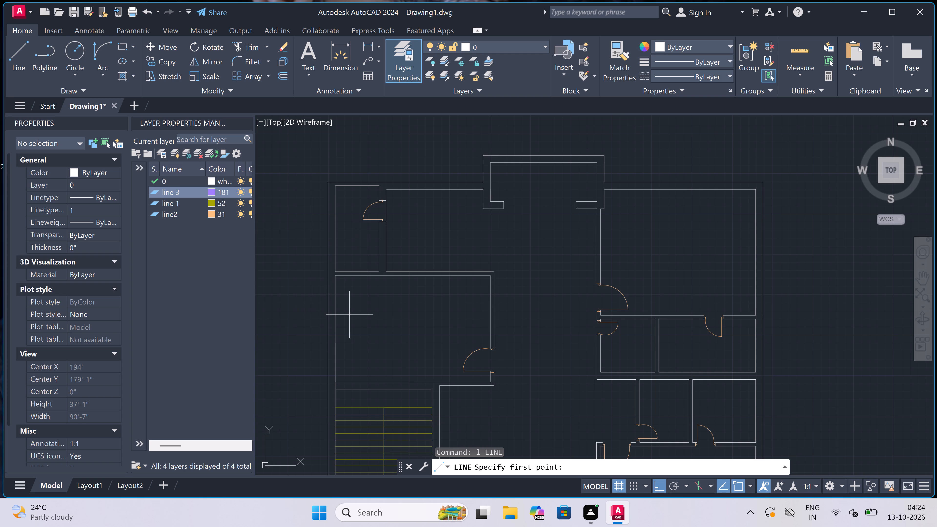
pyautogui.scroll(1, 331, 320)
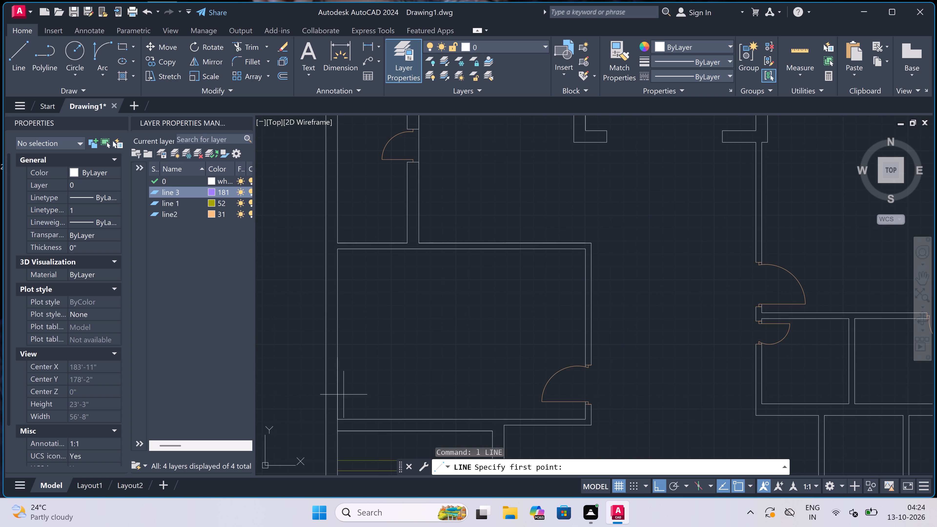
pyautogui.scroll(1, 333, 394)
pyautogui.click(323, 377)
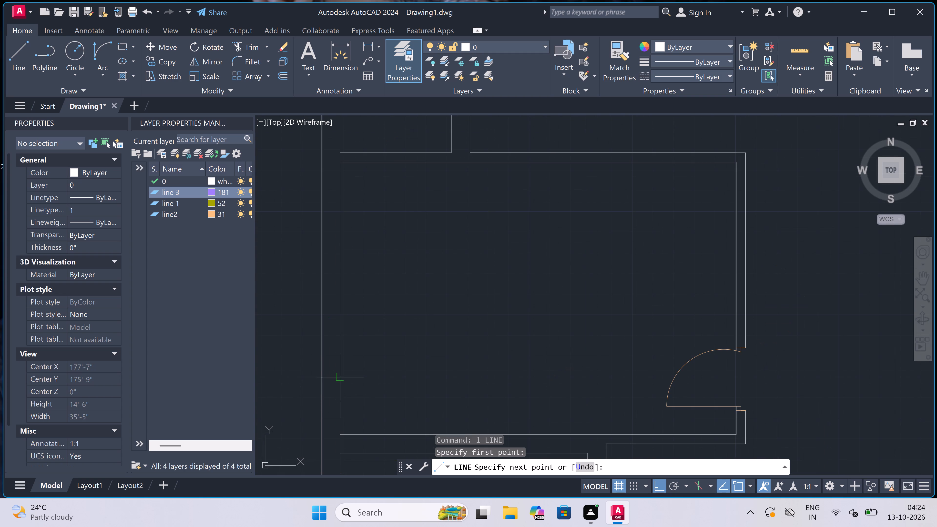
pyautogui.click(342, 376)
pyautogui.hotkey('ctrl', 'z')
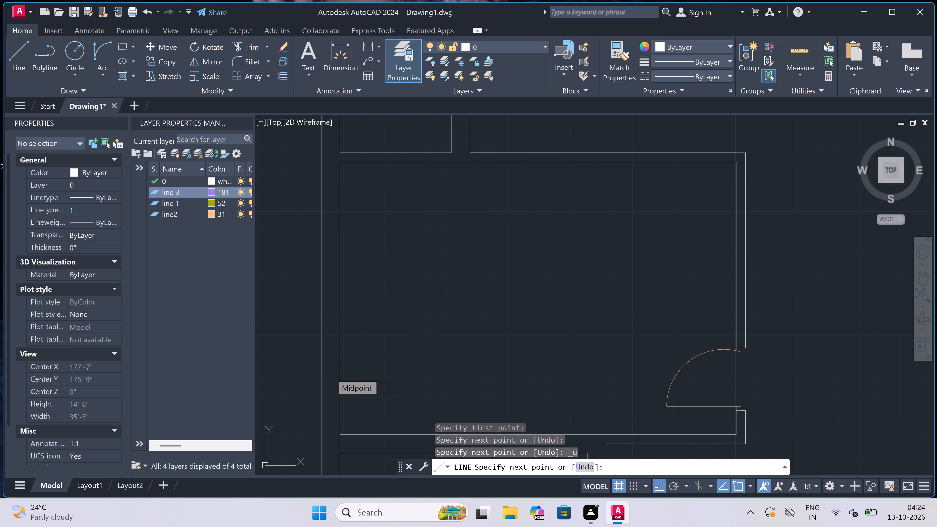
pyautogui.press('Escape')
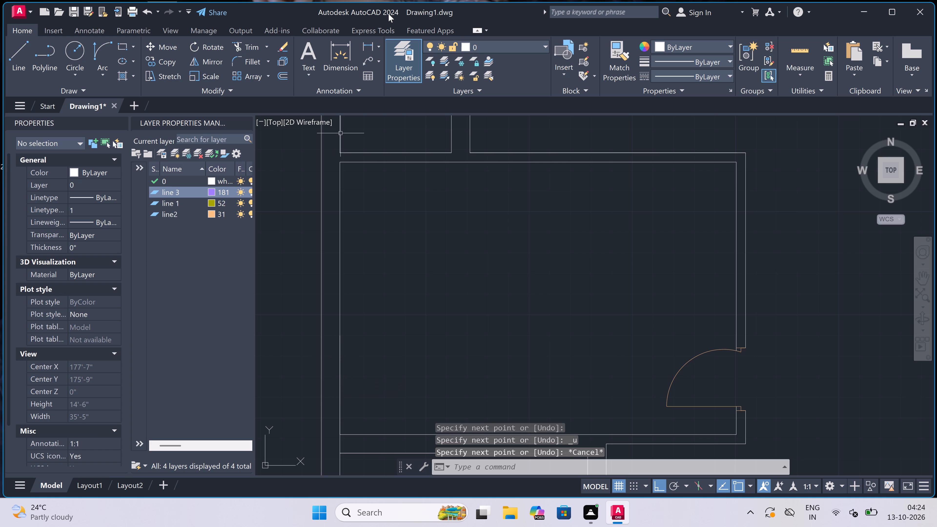
# Make line 3 the current layer and close the layer manager.
pyautogui.click(495, 47)
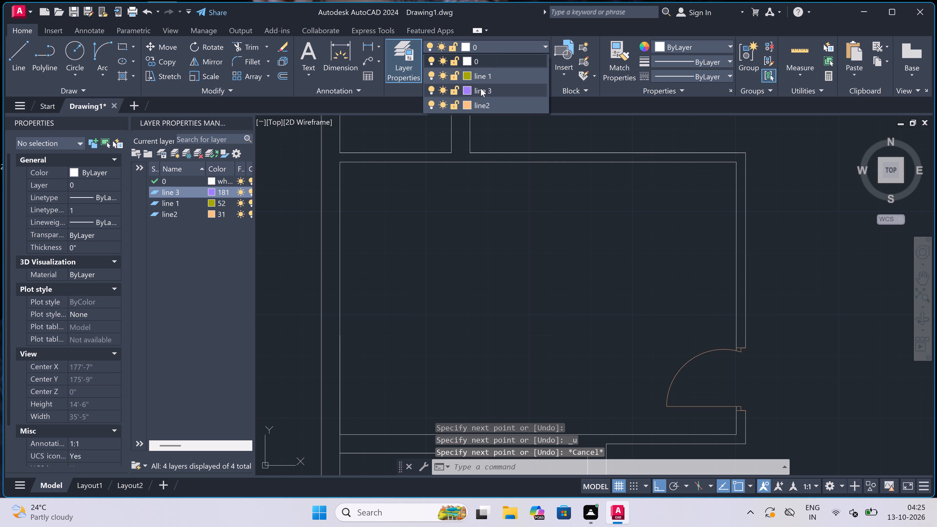
pyautogui.click(481, 88)
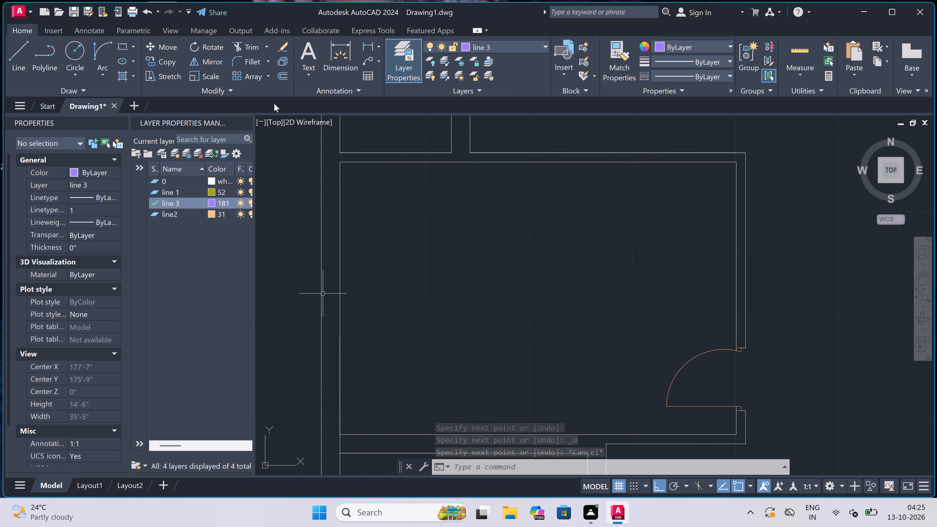
pyautogui.click(245, 120)
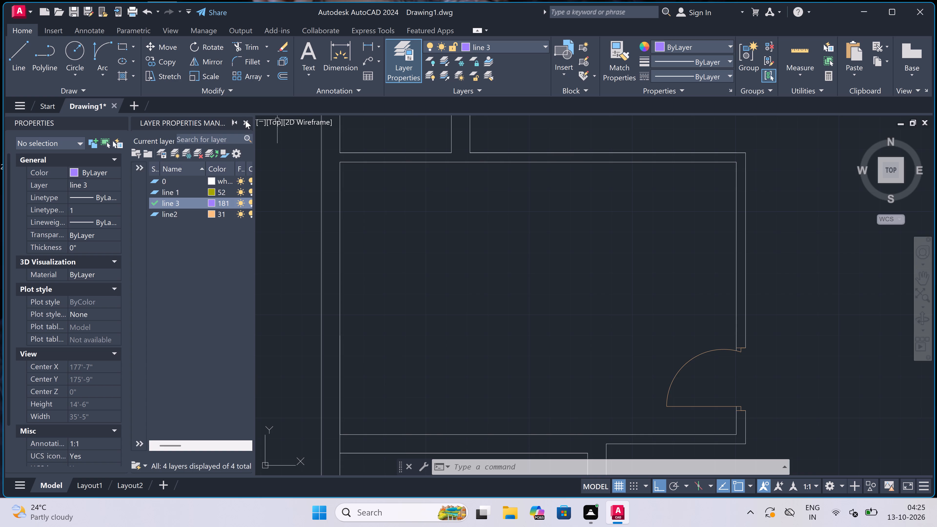
# Draw a 5' window centreline inside the exterior west wall of the room north of the staircase, with lines across the wall at both ends.
pyautogui.scroll(-2, 331, 293)
pyautogui.scroll(1, 306, 307)
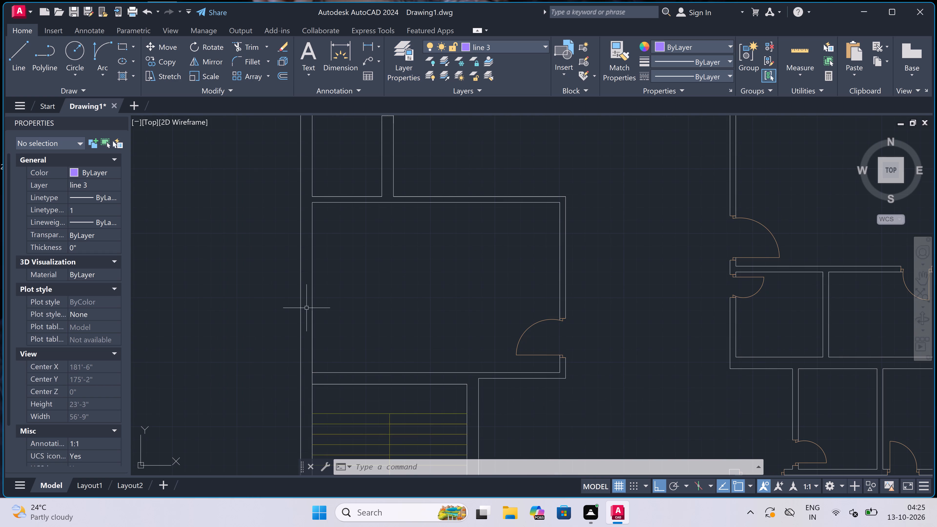
pyautogui.press('Escape')
pyautogui.press('l')
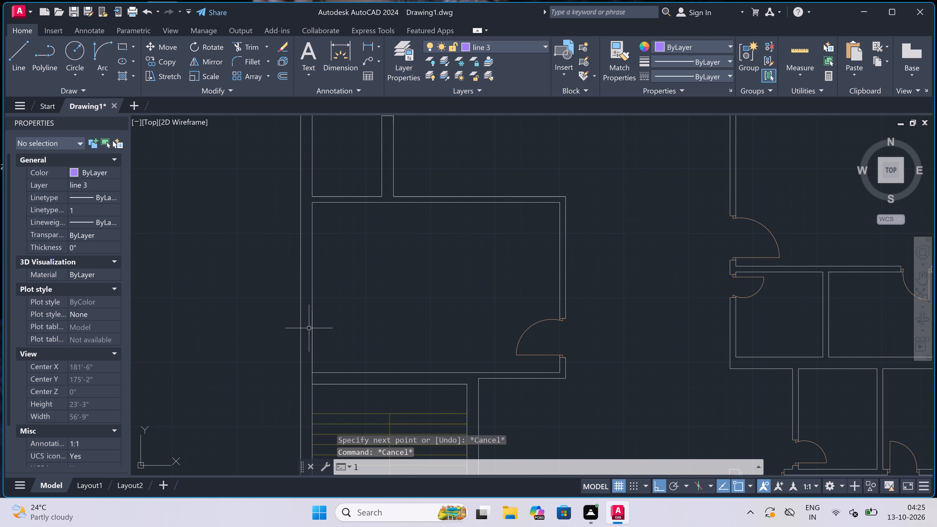
pyautogui.press('space')
pyautogui.scroll(1, 312, 336)
pyautogui.click(312, 335)
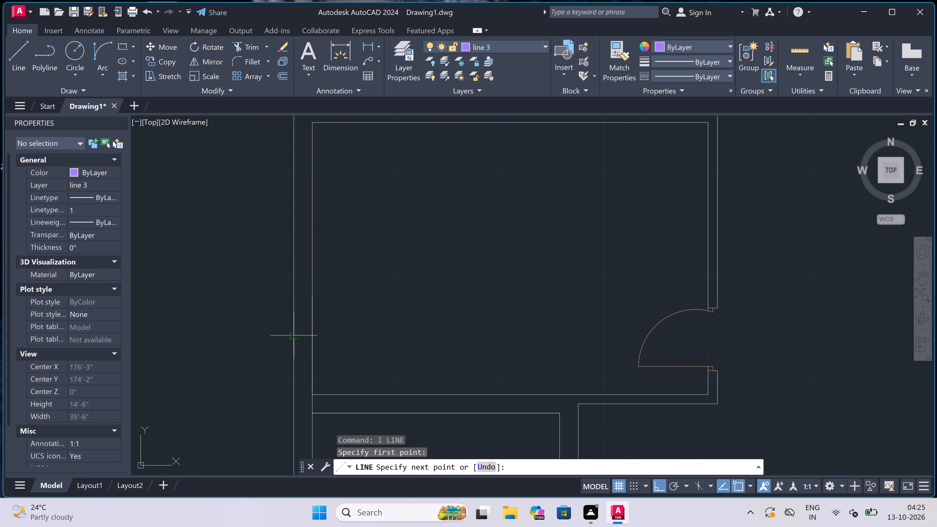
pyautogui.click(290, 335)
pyautogui.click(312, 334)
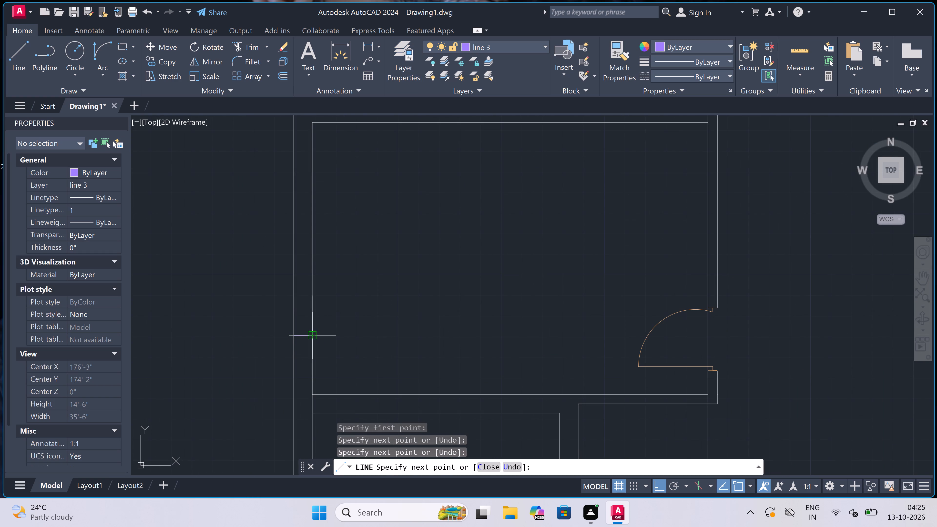
pyautogui.click(302, 334)
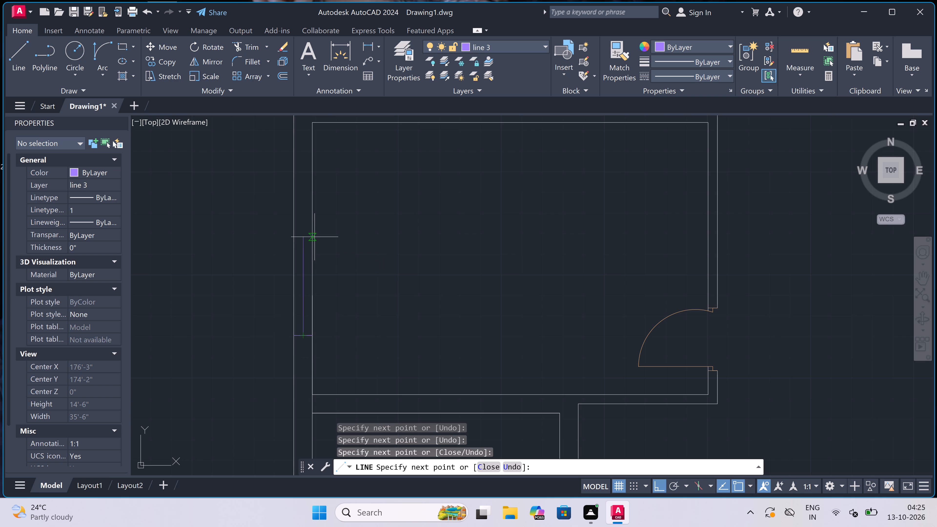
pyautogui.write("5'")
pyautogui.press('space')
pyautogui.scroll(1, 289, 201)
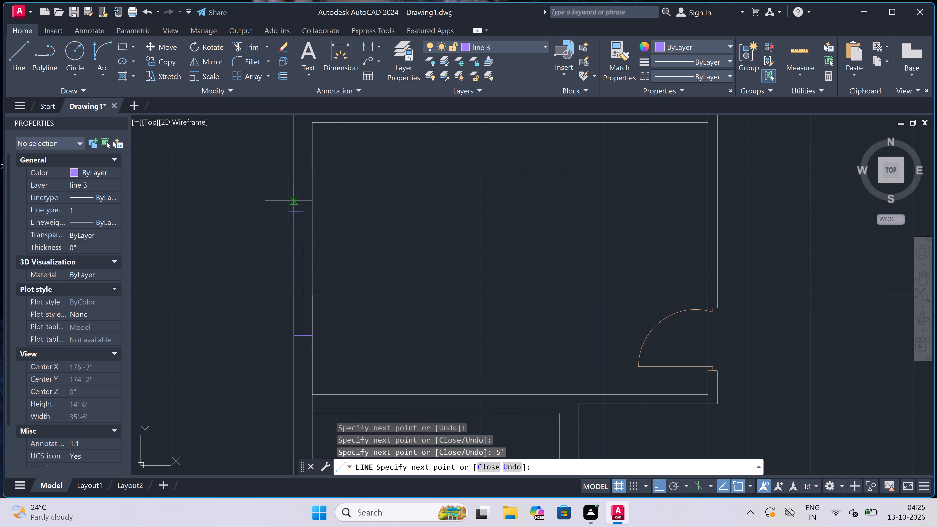
pyautogui.scroll(1, 289, 201)
pyautogui.moveTo(301, 228); pyautogui.dragTo(304, 226)
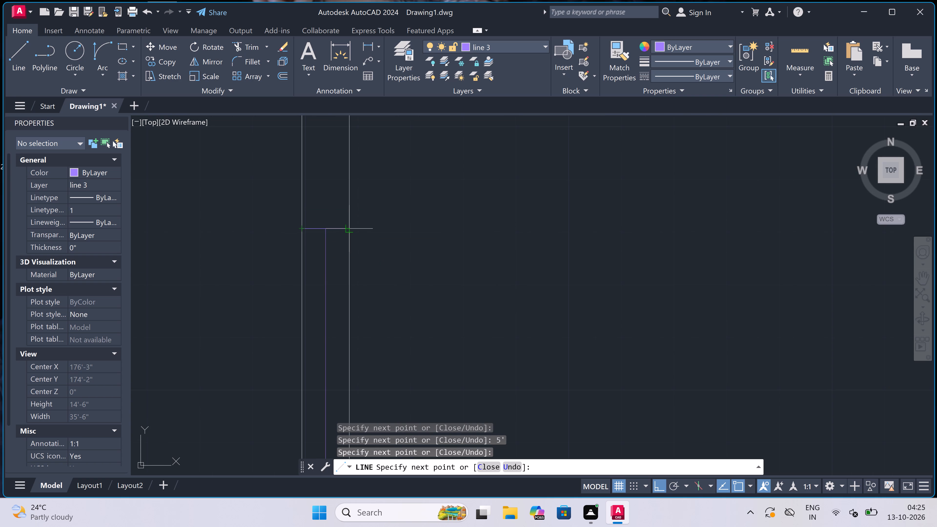
pyautogui.click(350, 228)
pyautogui.press('Escape')
pyautogui.scroll(-2, 322, 196)
pyautogui.scroll(1, 326, 227)
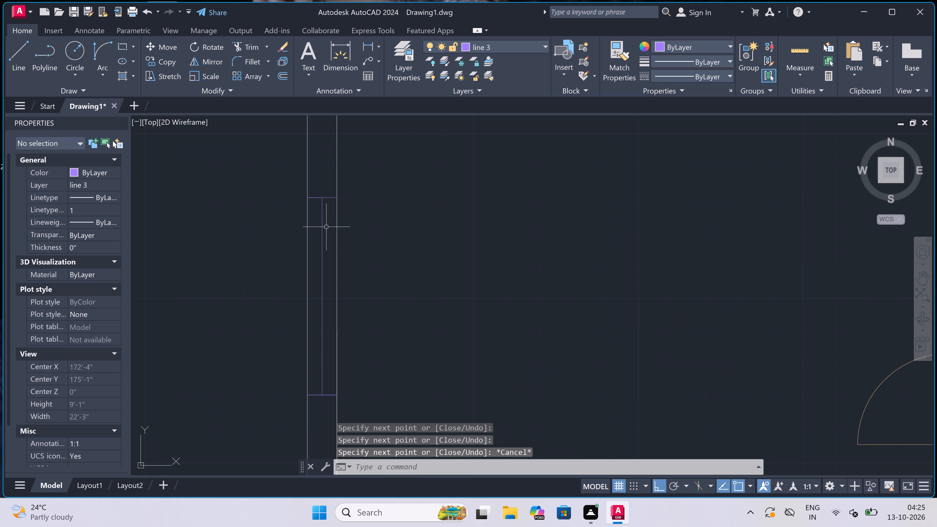
# Trim both faces of the exterior west wall between the window's two end lines.
pyautogui.press('t')
pyautogui.press('r')
pyautogui.press('space')
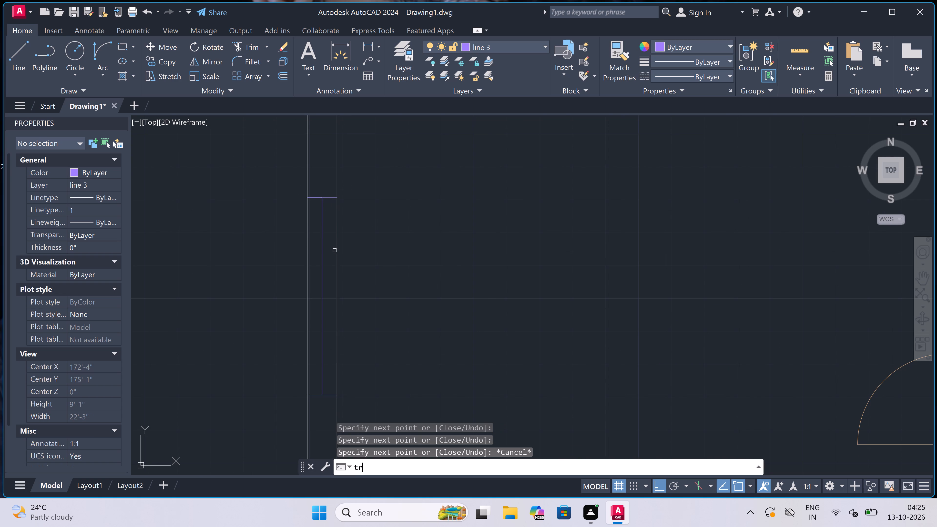
pyautogui.click(337, 253)
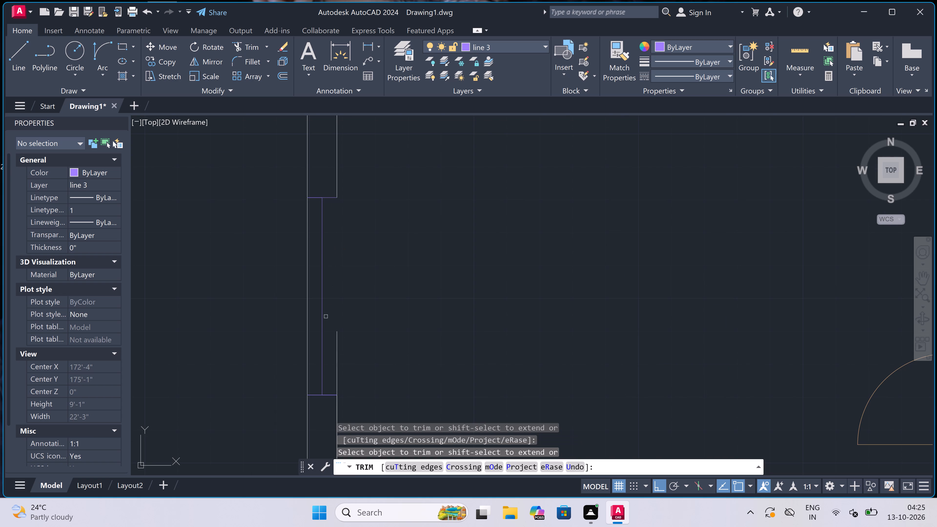
pyautogui.click(337, 346)
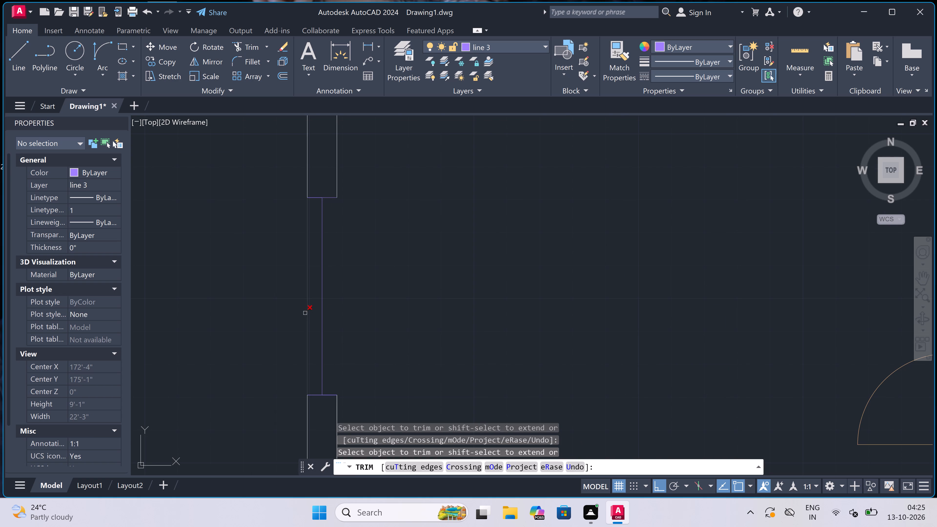
pyautogui.click(306, 312)
pyautogui.press('Escape')
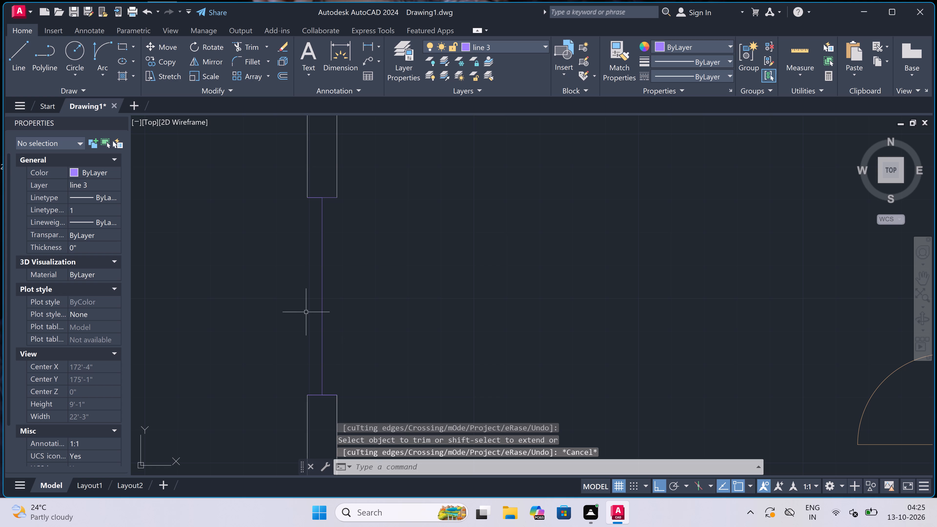
# Draw lines along both wall faces between the ends of the west wall window opening to close the window outline.
pyautogui.press('l')
pyautogui.press('space')
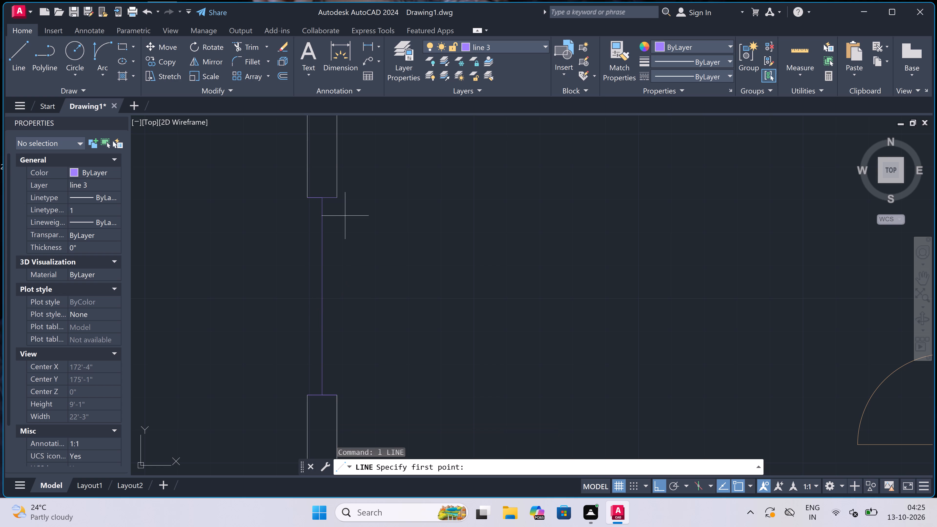
pyautogui.moveTo(335, 196); pyautogui.dragTo(338, 203)
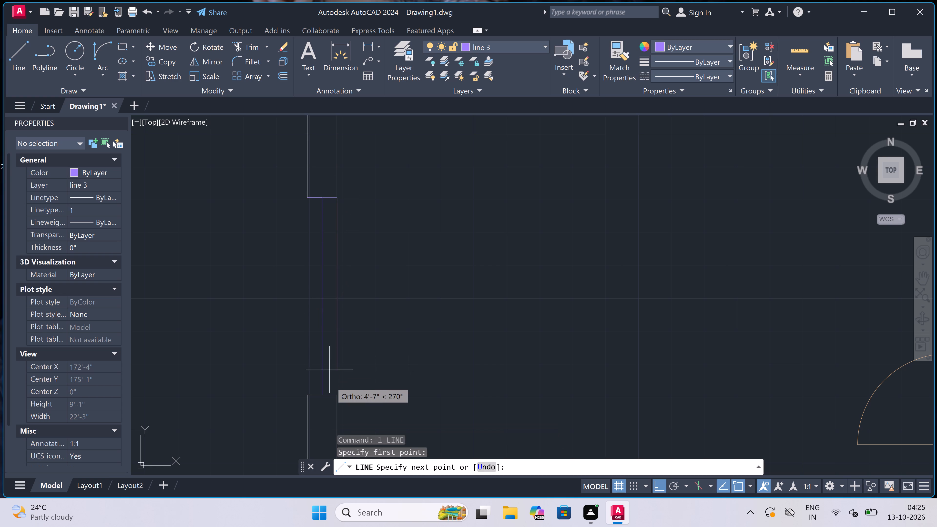
pyautogui.click(335, 393)
pyautogui.press('Escape')
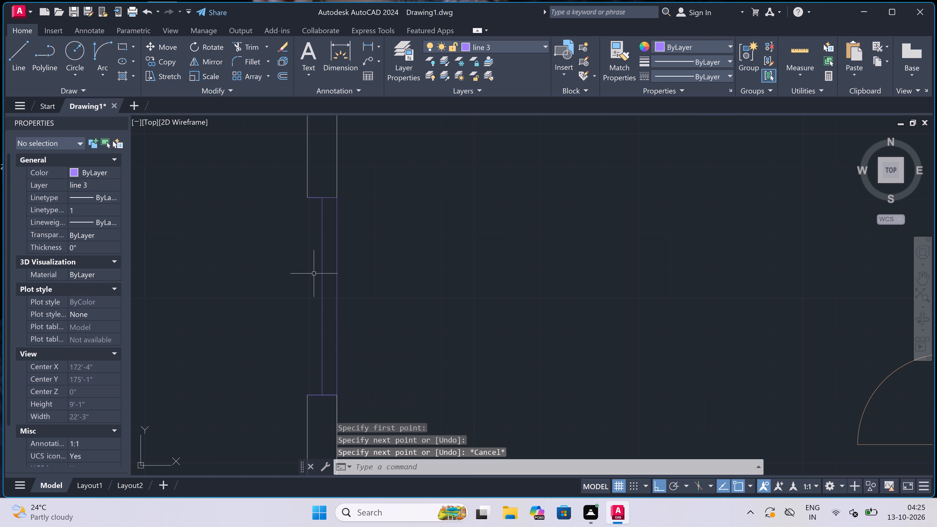
pyautogui.press('space')
pyautogui.click(308, 194)
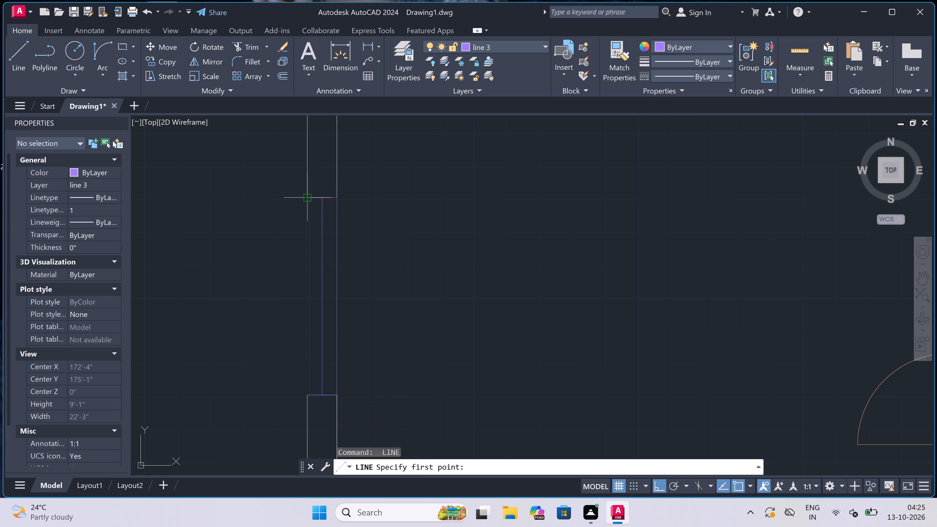
pyautogui.click(306, 395)
pyautogui.press('Escape')
# Draw a 5' window centreline inside the exterior east wall of the northeast room, with lines across the wall at both ends.
pyautogui.scroll(-4, 262, 300)
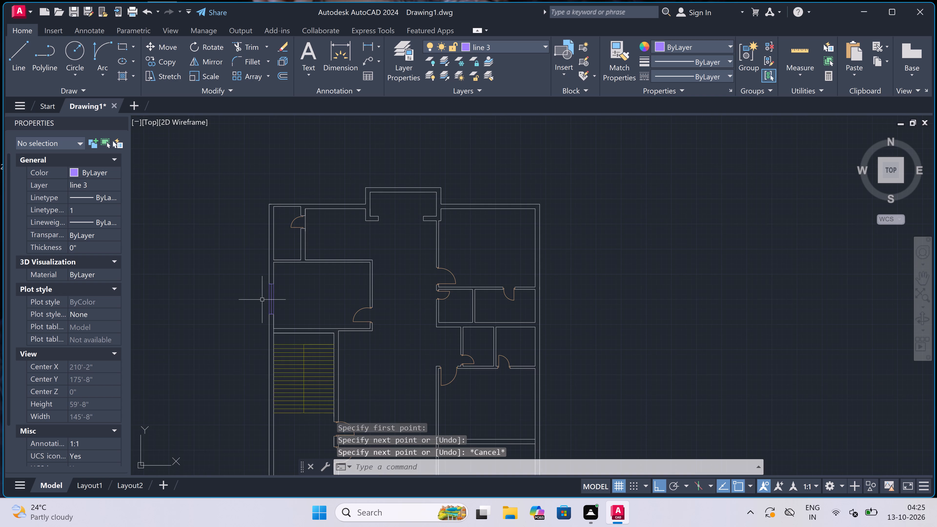
pyautogui.press('space')
pyautogui.scroll(-1, 276, 211)
pyautogui.scroll(2, 442, 232)
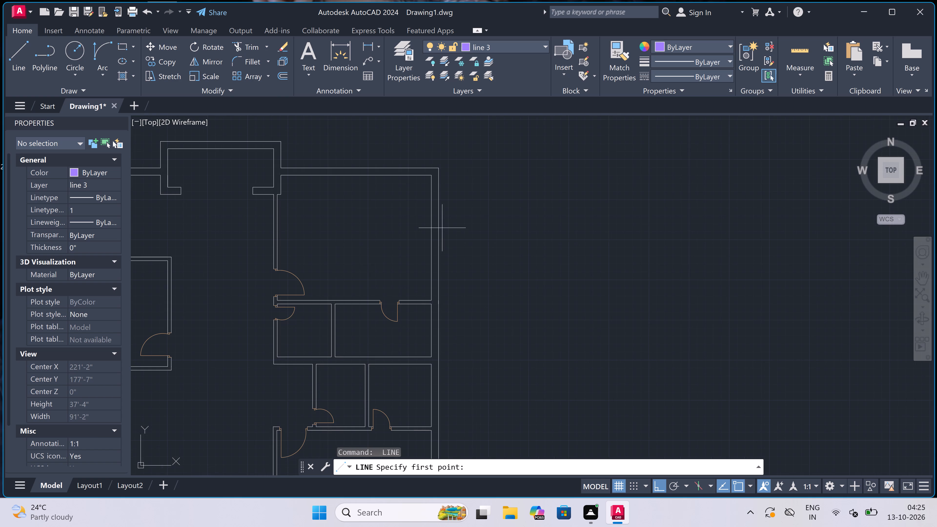
pyautogui.scroll(2, 416, 179)
pyautogui.scroll(-1, 426, 204)
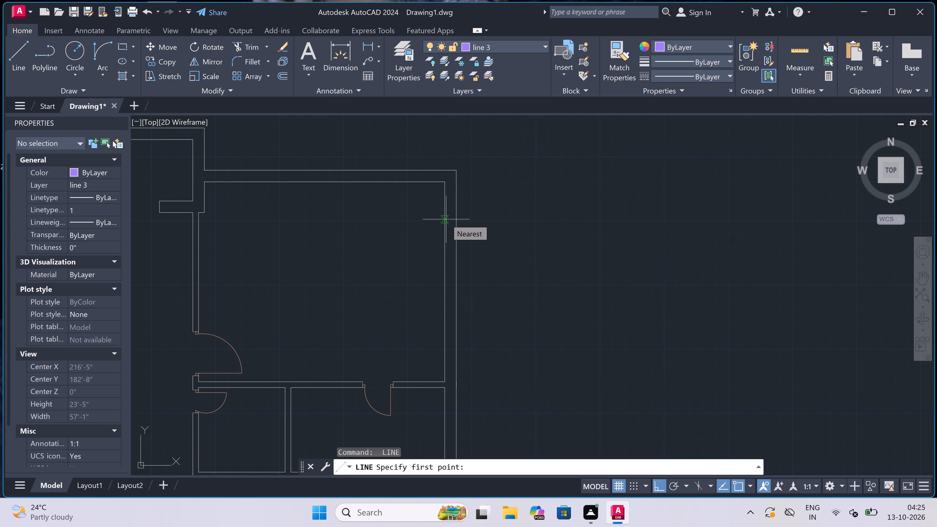
pyautogui.scroll(1, 447, 219)
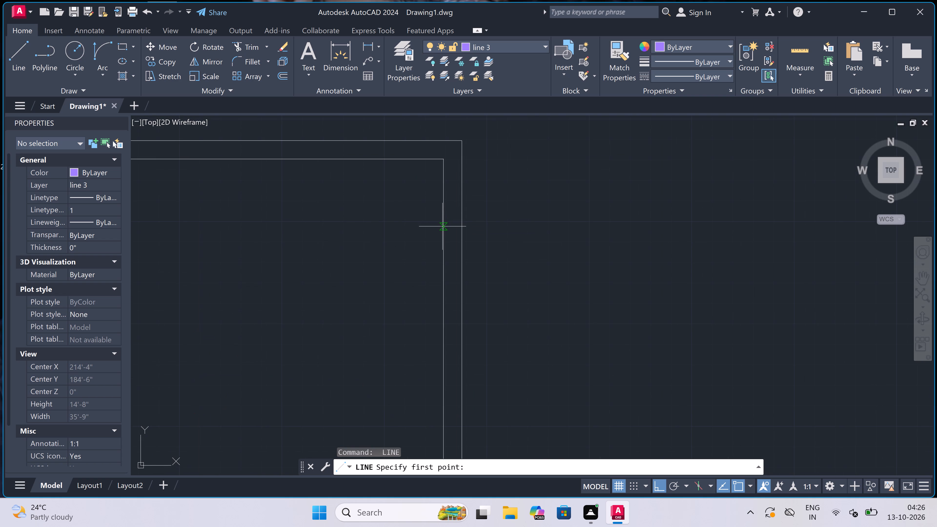
pyautogui.click(442, 239)
pyautogui.click(459, 239)
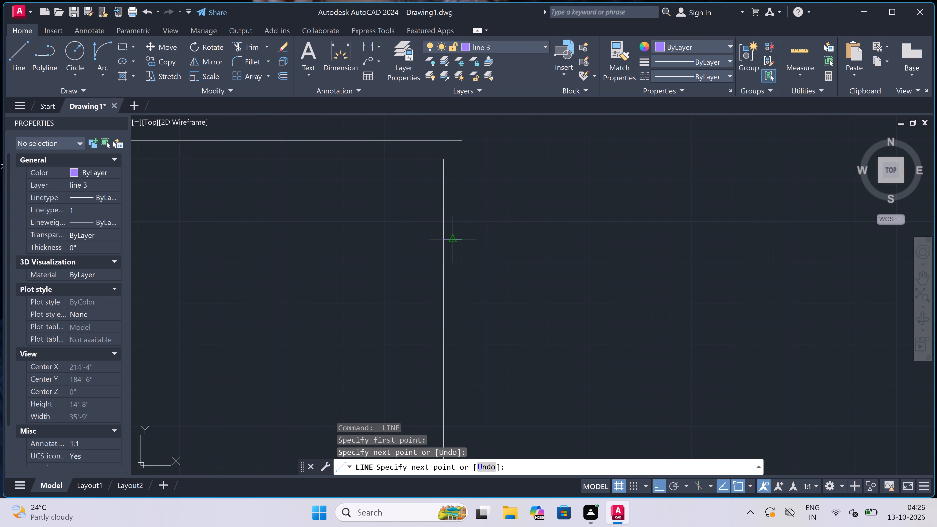
pyautogui.moveTo(451, 238); pyautogui.dragTo(454, 250)
pyautogui.write("5'")
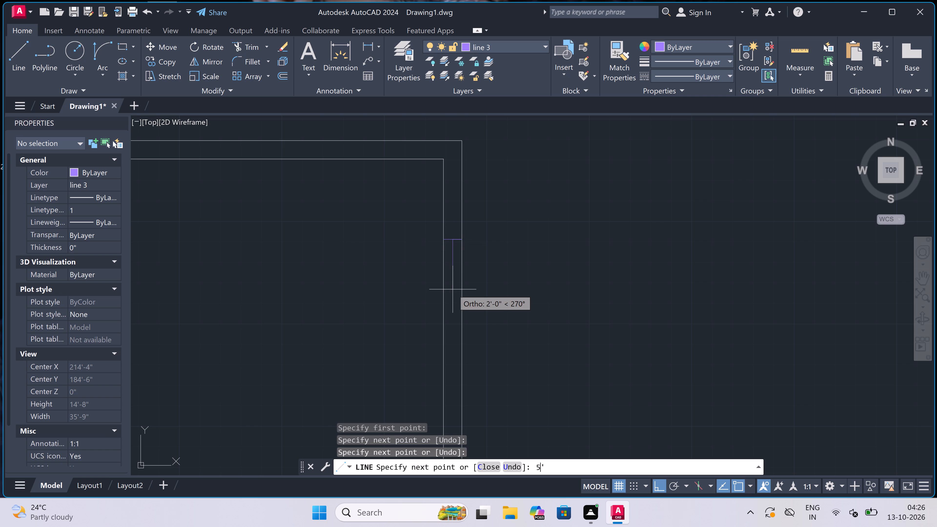
pyautogui.press('space')
pyautogui.scroll(-1, 453, 289)
pyautogui.scroll(1, 459, 360)
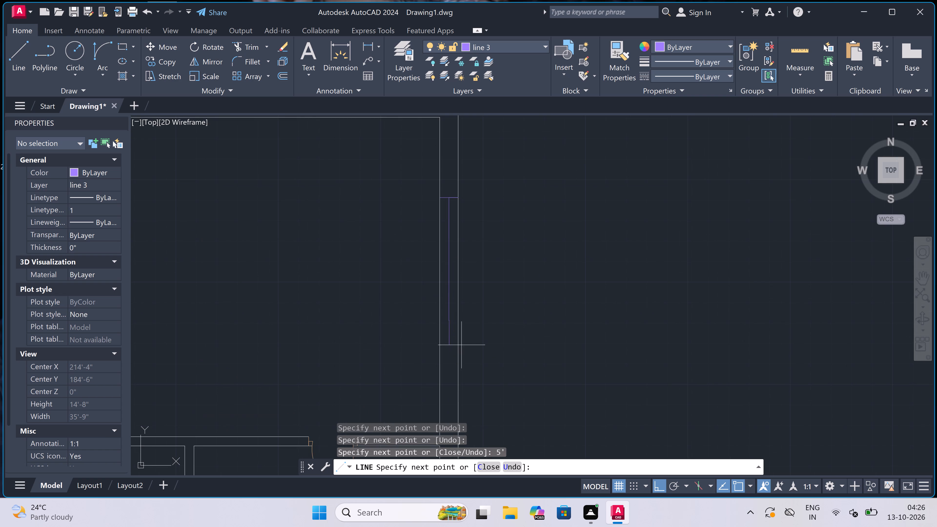
pyautogui.scroll(2, 449, 297)
pyautogui.click(471, 360)
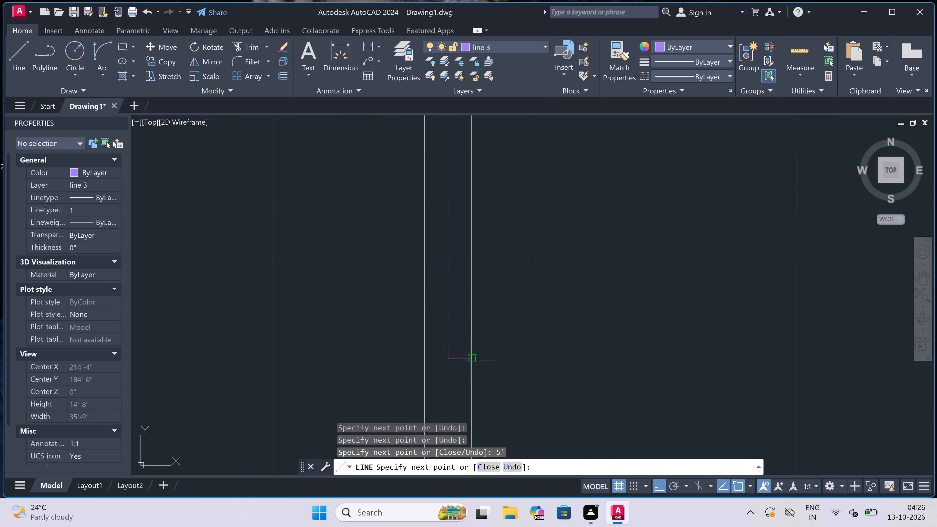
pyautogui.click(425, 357)
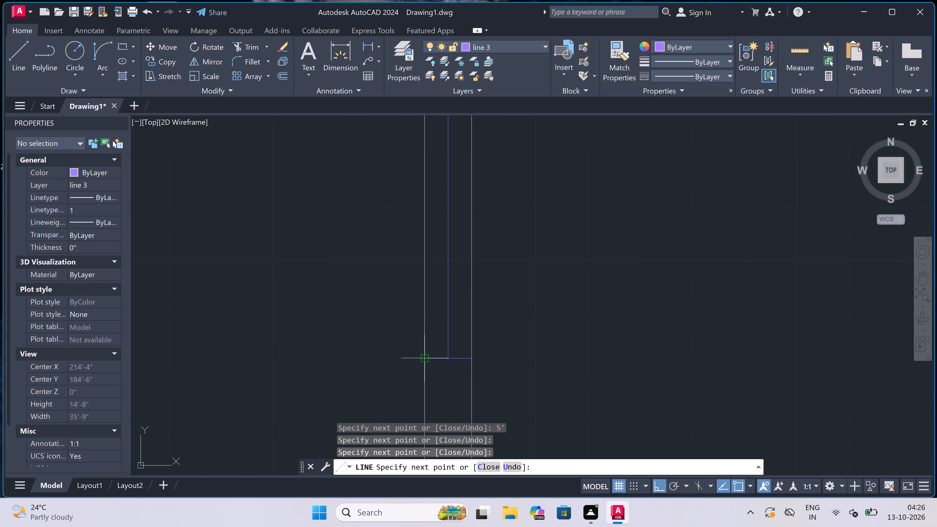
pyautogui.press('Escape')
# Trim both faces of the exterior east wall between the new window's two end lines.
pyautogui.write('tr')
pyautogui.press('space')
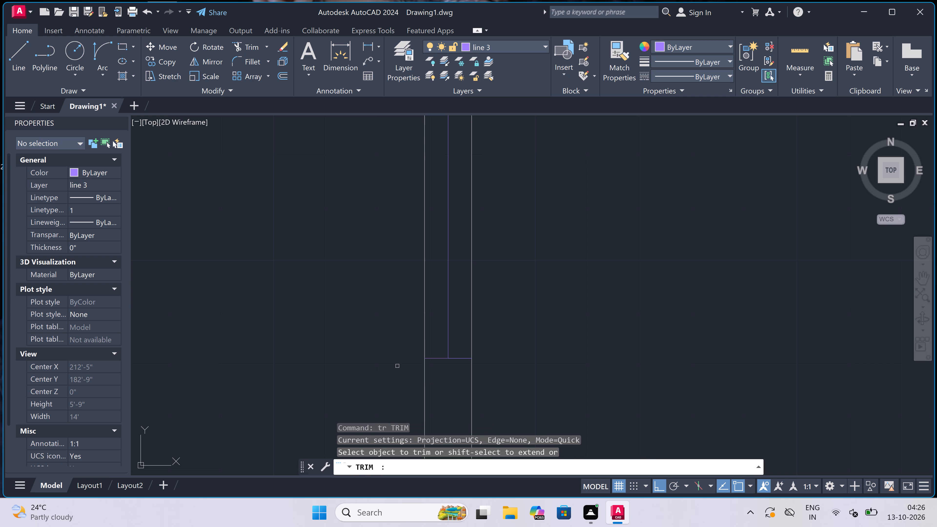
pyautogui.scroll(-2, 397, 366)
pyautogui.scroll(1, 397, 305)
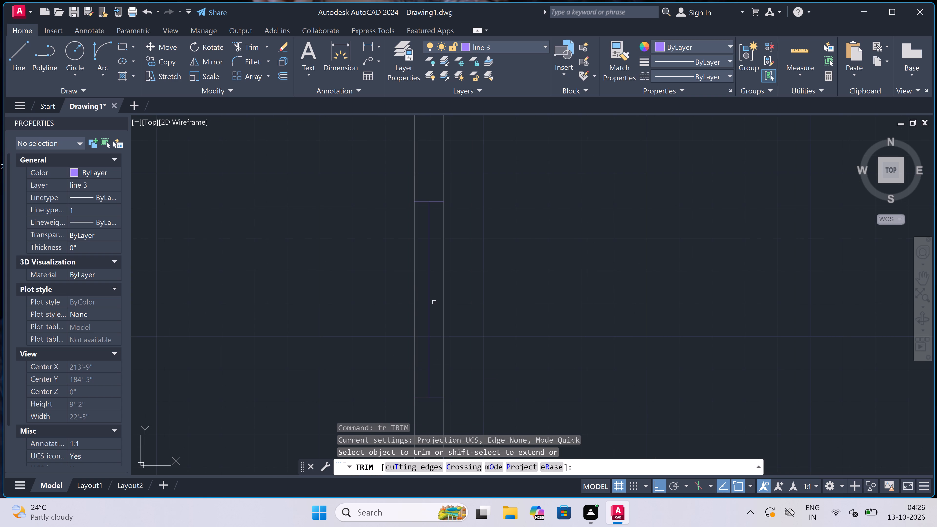
pyautogui.click(416, 307)
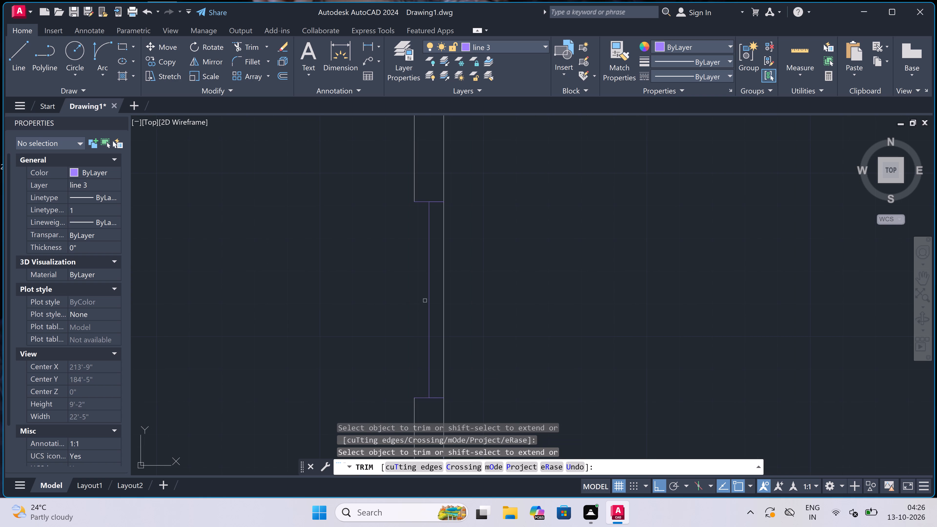
pyautogui.click(443, 290)
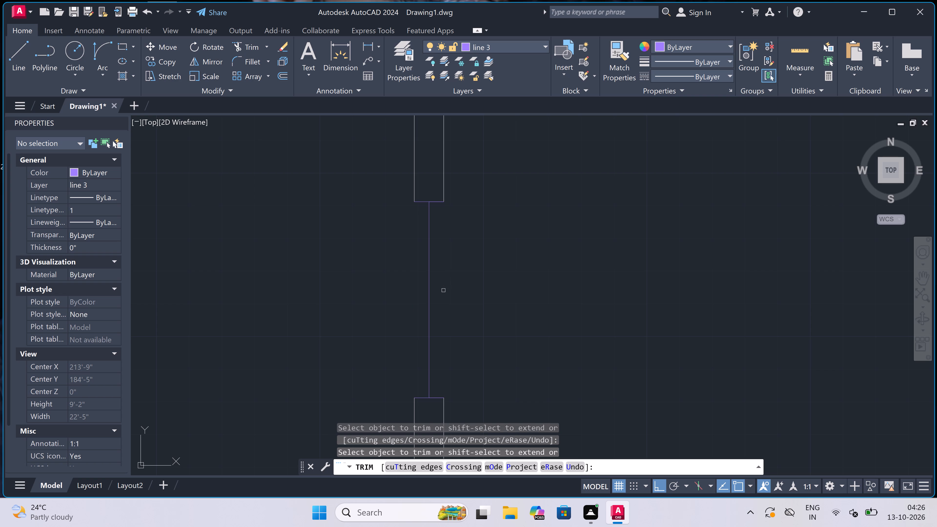
pyautogui.press('Escape')
# Draw lines along both wall faces between the ends of the east wall window opening to close the window outline.
pyautogui.press('l')
pyautogui.press('space')
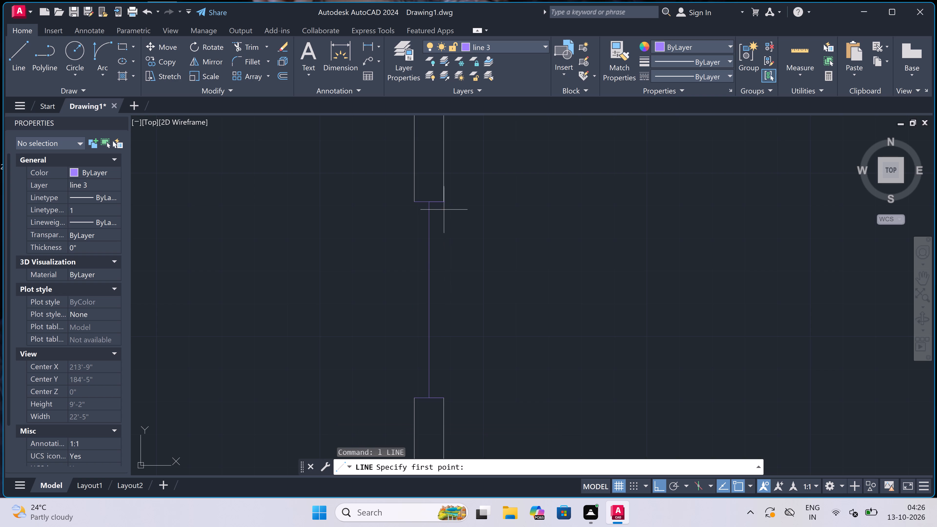
pyautogui.moveTo(447, 201); pyautogui.dragTo(447, 218)
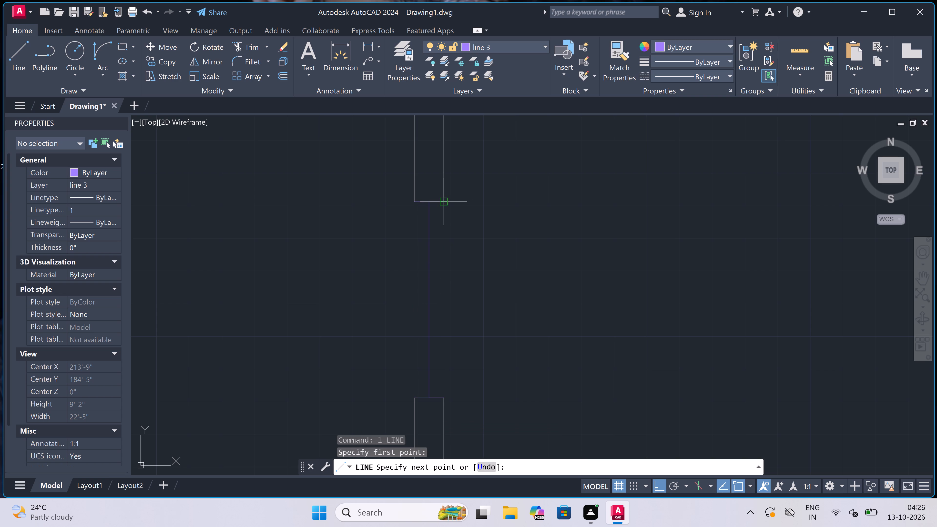
pyautogui.click(443, 400)
pyautogui.press('Escape')
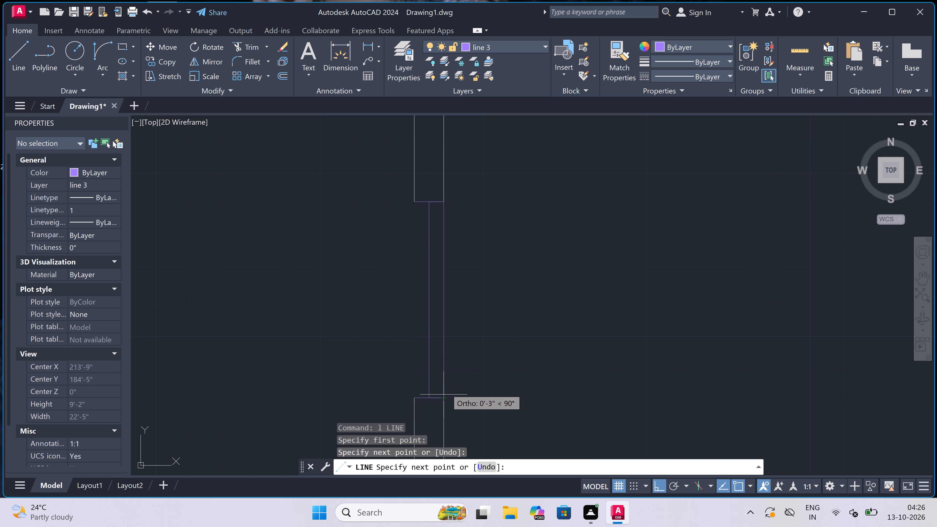
pyautogui.press('space')
pyautogui.moveTo(413, 201); pyautogui.dragTo(416, 207)
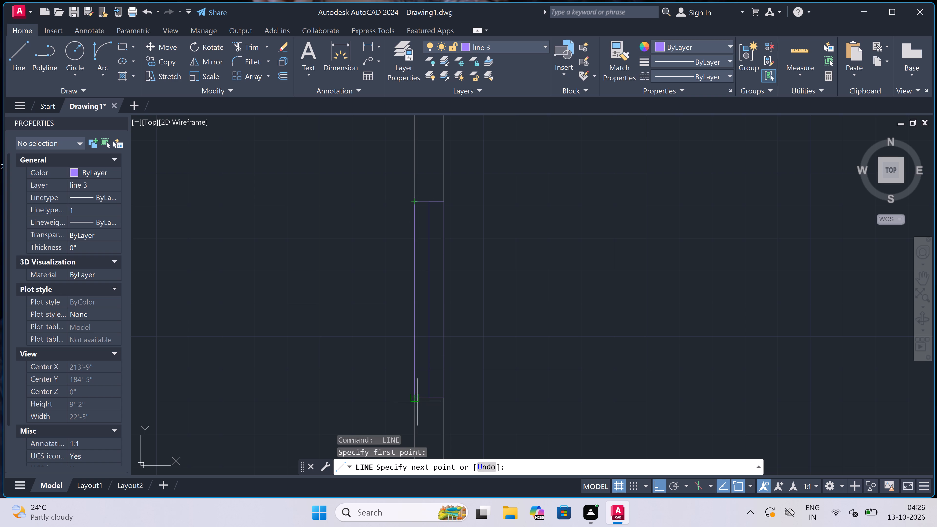
pyautogui.click(417, 399)
pyautogui.press('Escape')
# Draw a 5' window centreline inside the exterior north wall of the northeast room, with lines across the wall at both ends.
pyautogui.scroll(-4, 382, 341)
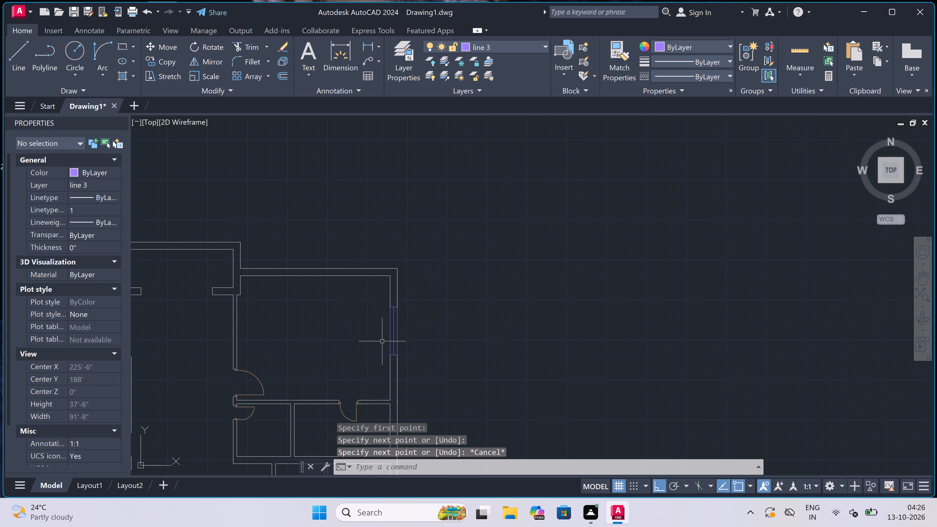
pyautogui.scroll(-1, 382, 340)
pyautogui.scroll(1, 332, 310)
pyautogui.scroll(3, 321, 286)
pyautogui.press('space')
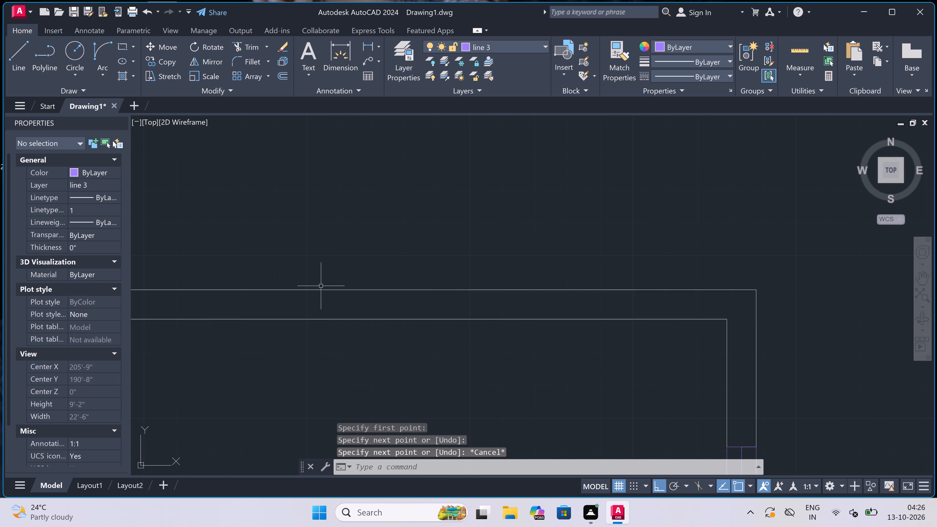
pyautogui.scroll(-3, 295, 294)
pyautogui.scroll(2, 277, 294)
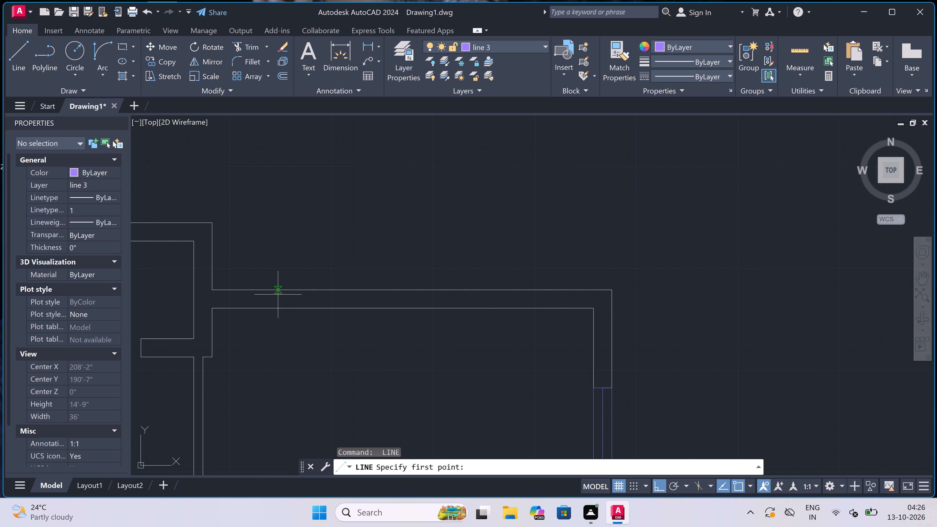
pyautogui.click(302, 288)
pyautogui.click(303, 310)
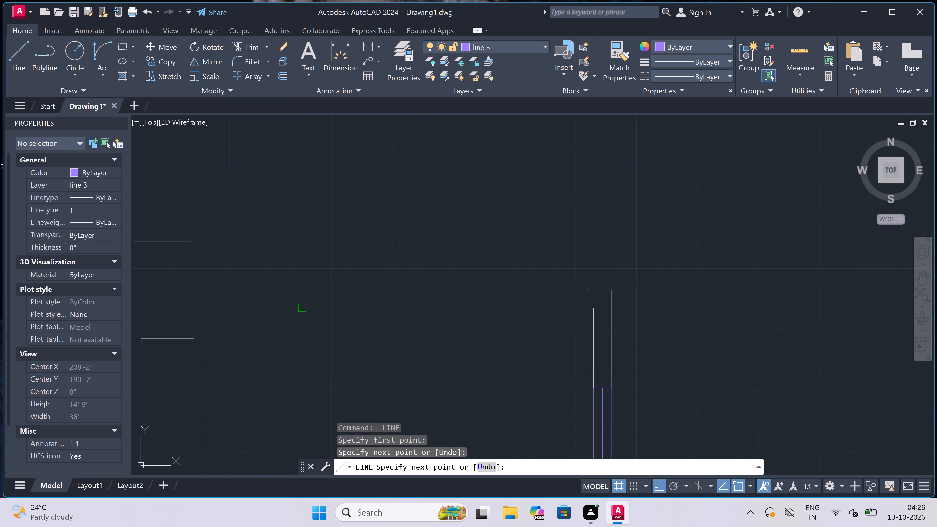
pyautogui.scroll(2, 304, 299)
pyautogui.click(303, 297)
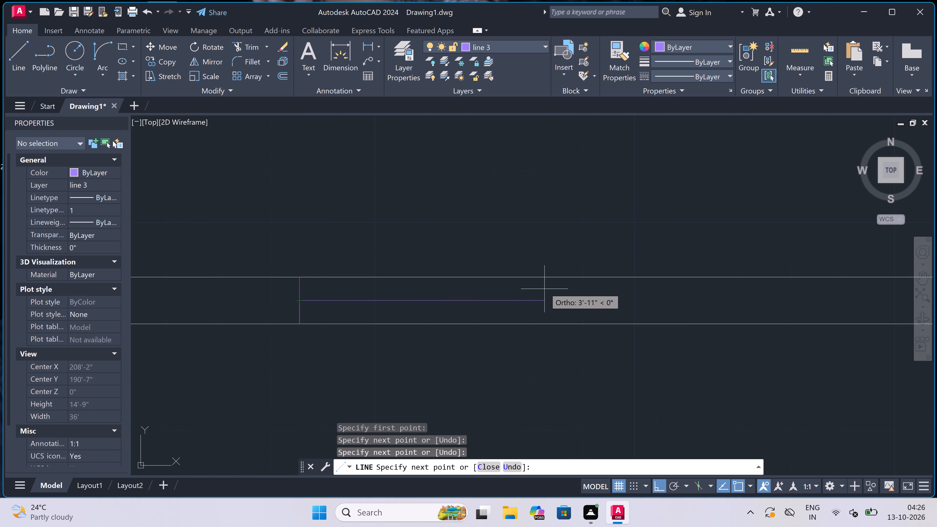
pyautogui.write("5'")
pyautogui.press('space')
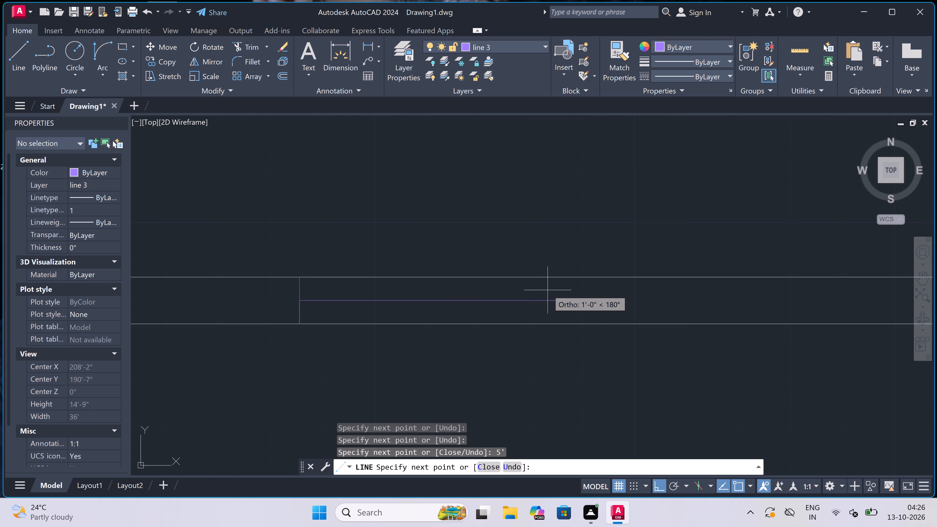
pyautogui.click(611, 274)
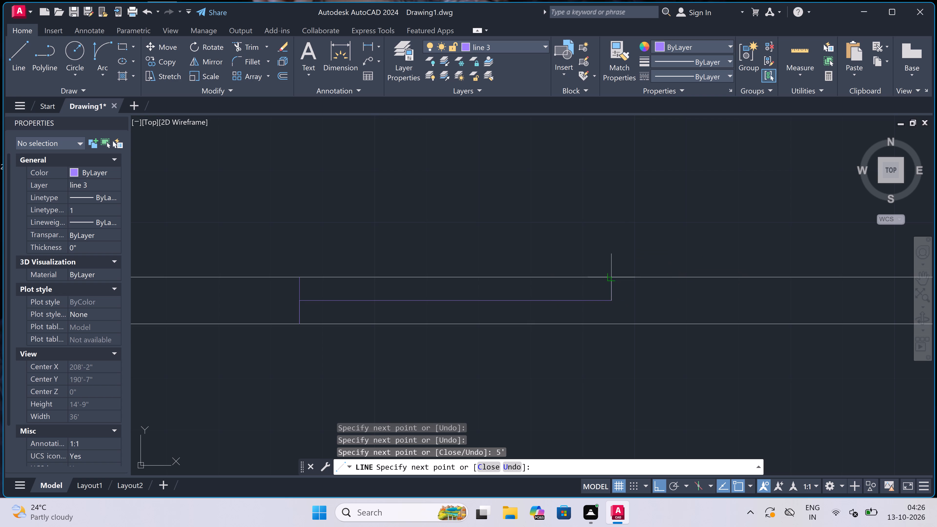
pyautogui.click(609, 321)
pyautogui.press('Escape')
# Trim both faces of the northeast room's north wall between the window's two end lines.
pyautogui.write('tr')
pyautogui.press('space')
pyautogui.click(544, 325)
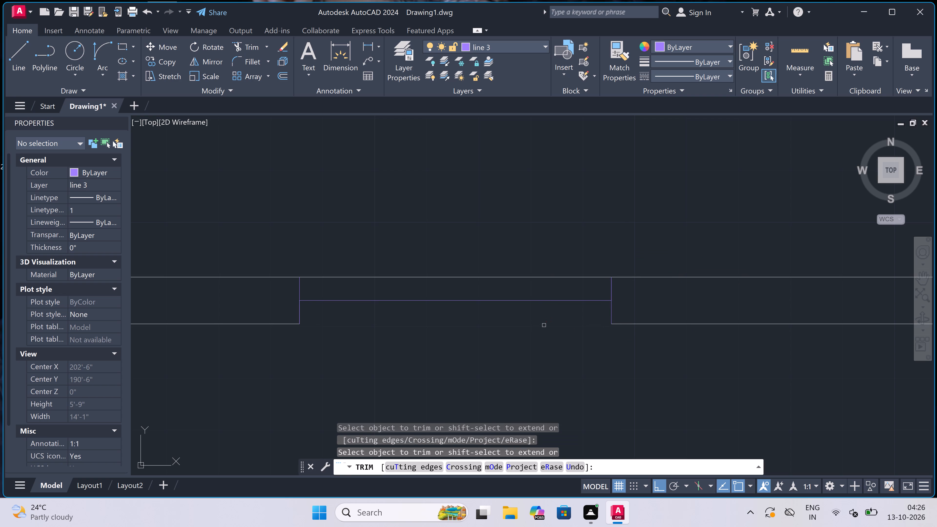
pyautogui.click(519, 278)
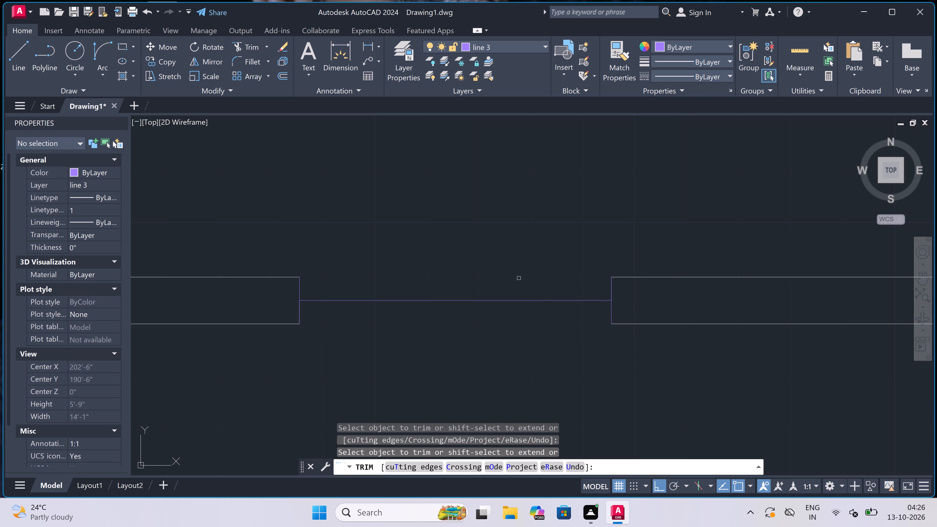
pyautogui.press('Escape')
# Draw lines along both wall faces between the ends of the north wall window opening to close the window outline.
pyautogui.press('l')
pyautogui.press('space')
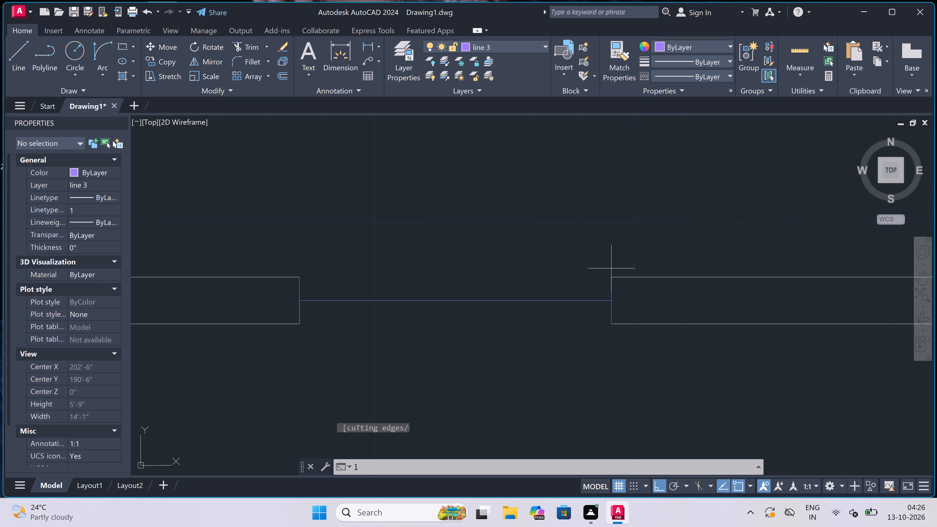
pyautogui.click(611, 275)
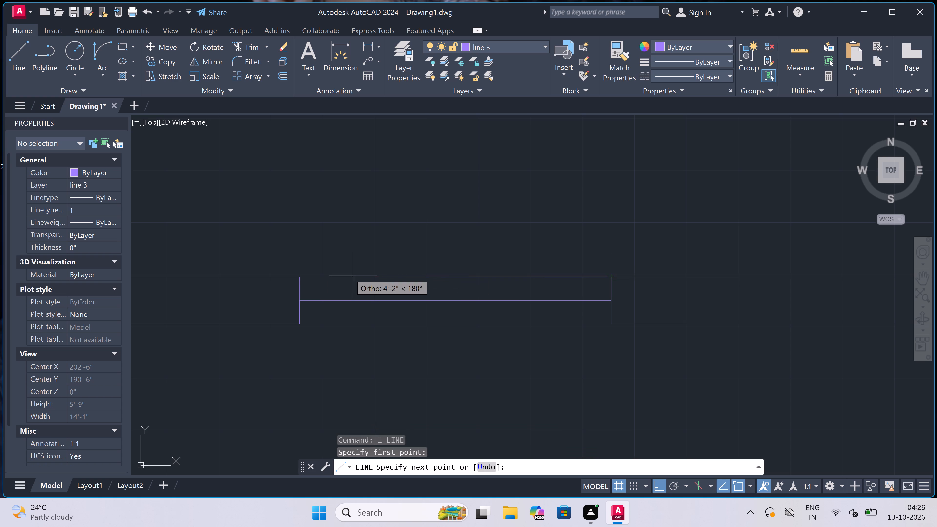
pyautogui.click(301, 276)
pyautogui.press('Escape')
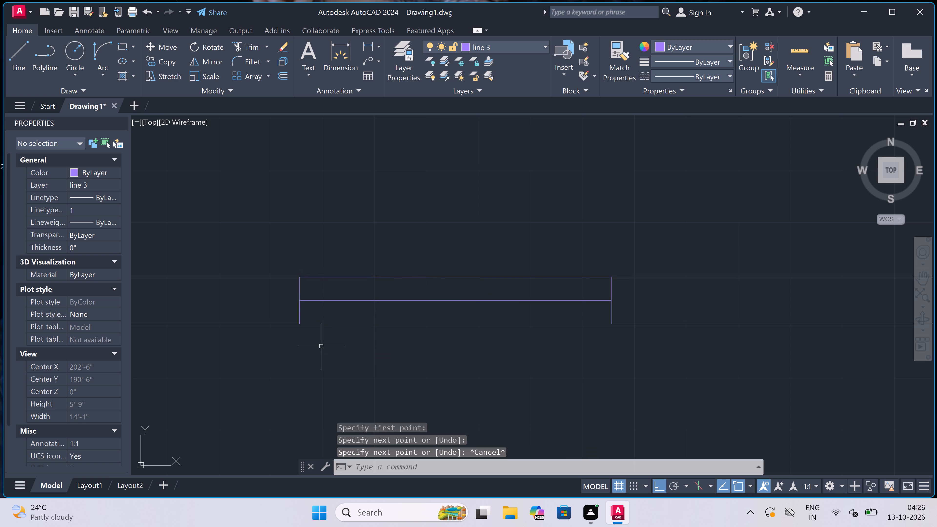
pyautogui.press('space')
pyautogui.click(300, 324)
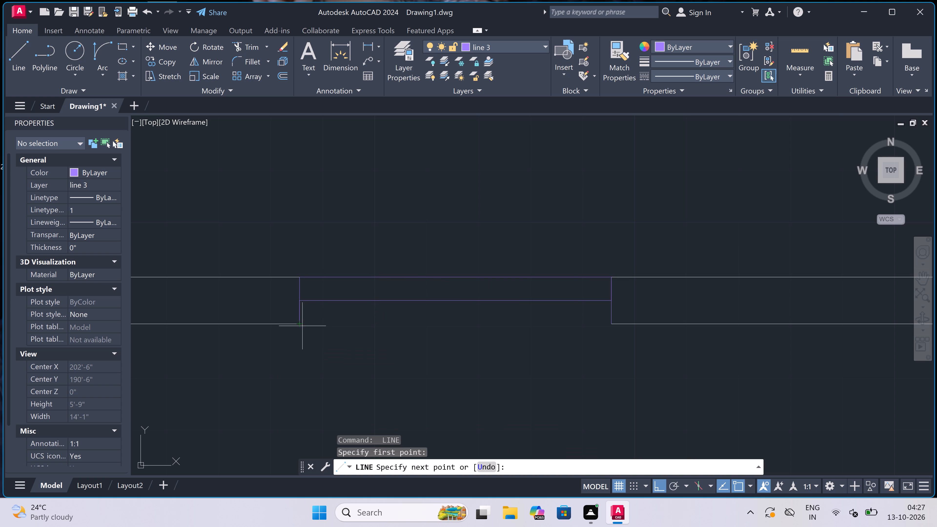
pyautogui.click(614, 323)
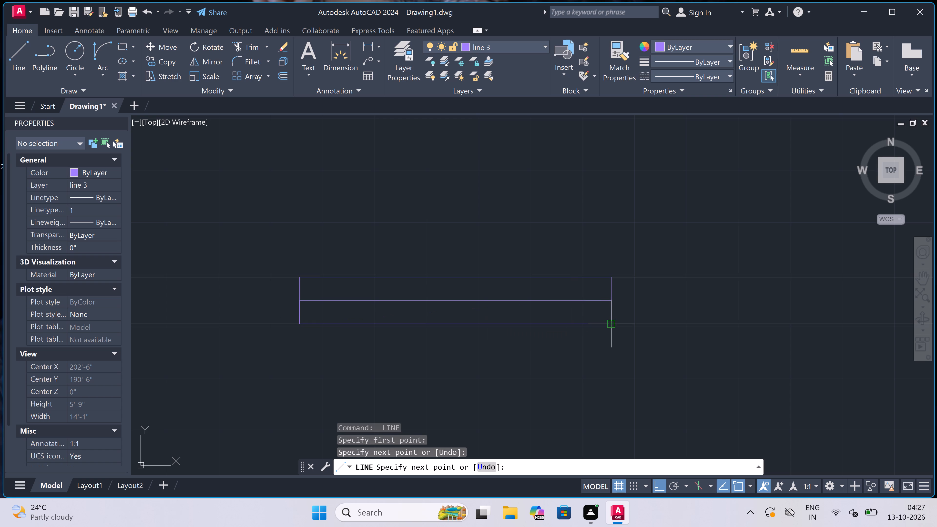
# Draw a 2' window centreline inside the east wall of the small room directly south of the northeast room, with lines across the wall at both ends.
pyautogui.press('Escape')
pyautogui.scroll(-6, 450, 257)
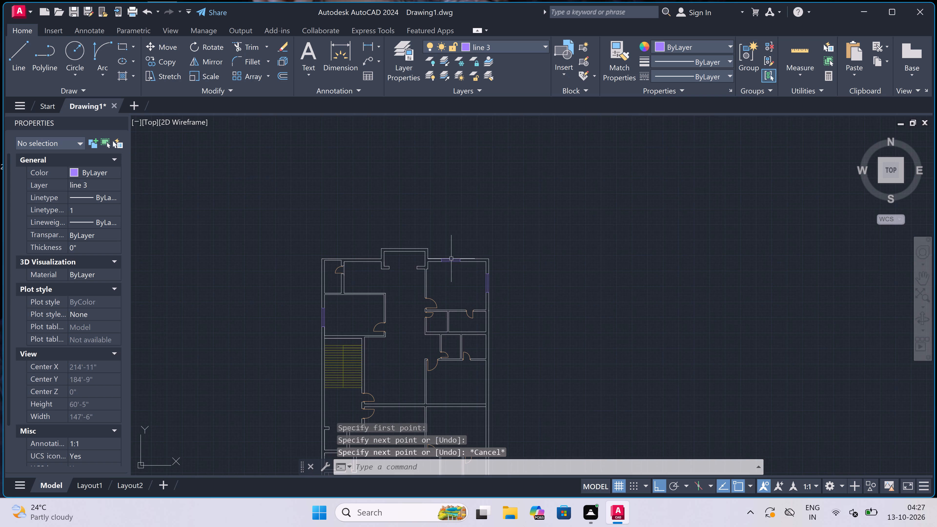
pyautogui.scroll(4, 481, 313)
pyautogui.scroll(-2, 484, 315)
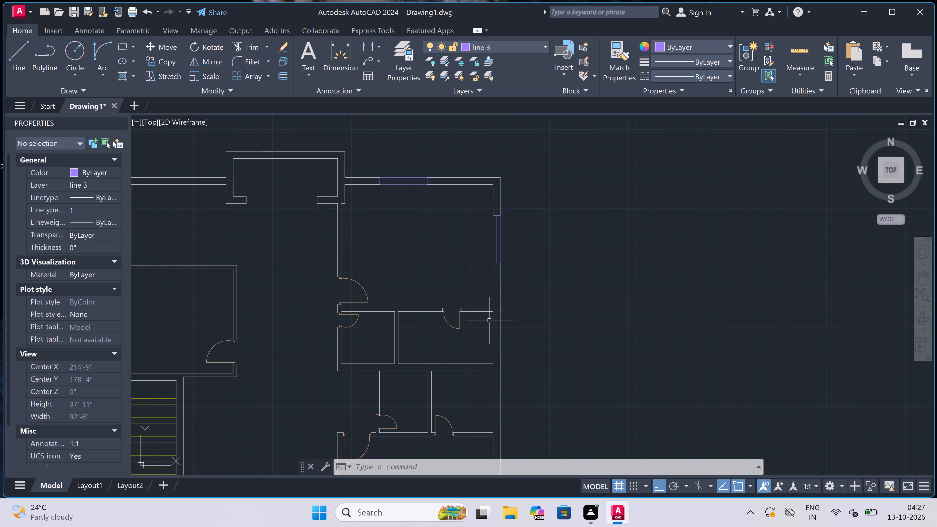
pyautogui.scroll(1, 513, 349)
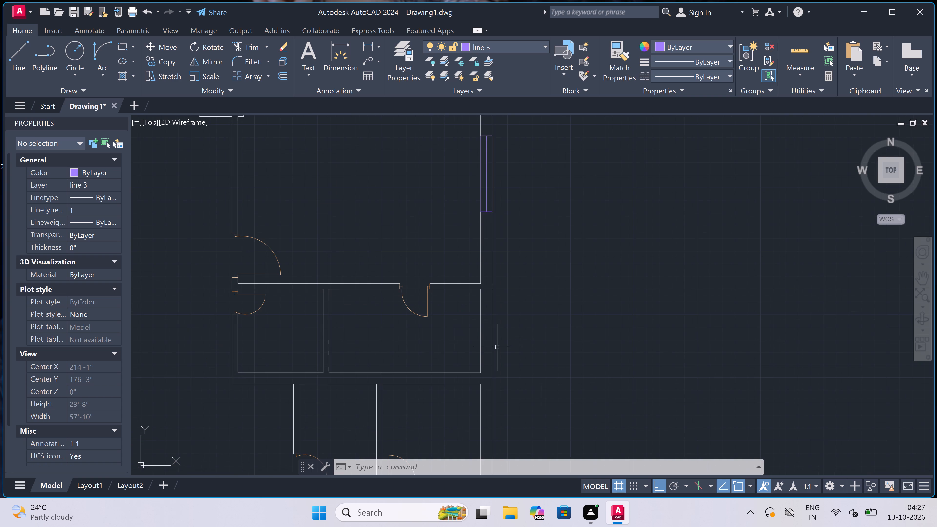
pyautogui.scroll(1, 485, 344)
pyautogui.press('space')
pyautogui.scroll(1, 470, 345)
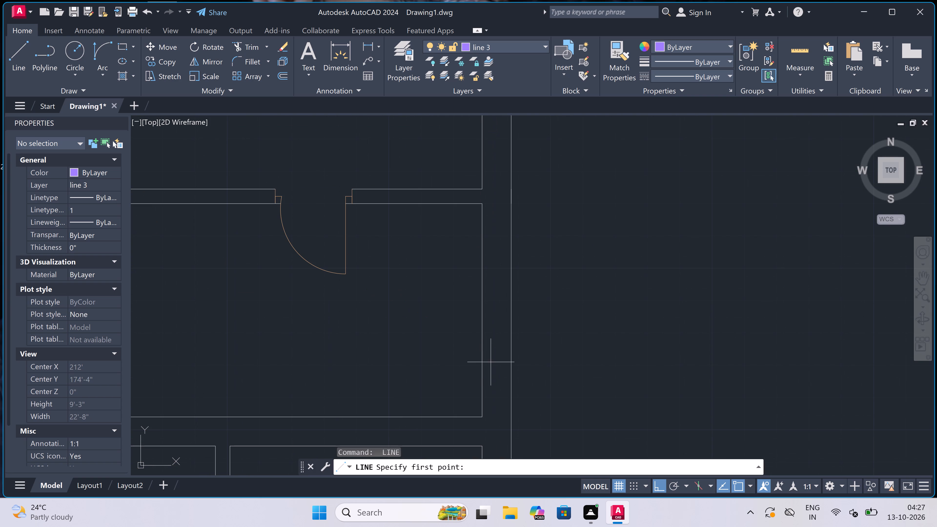
pyautogui.moveTo(481, 368); pyautogui.dragTo(485, 369)
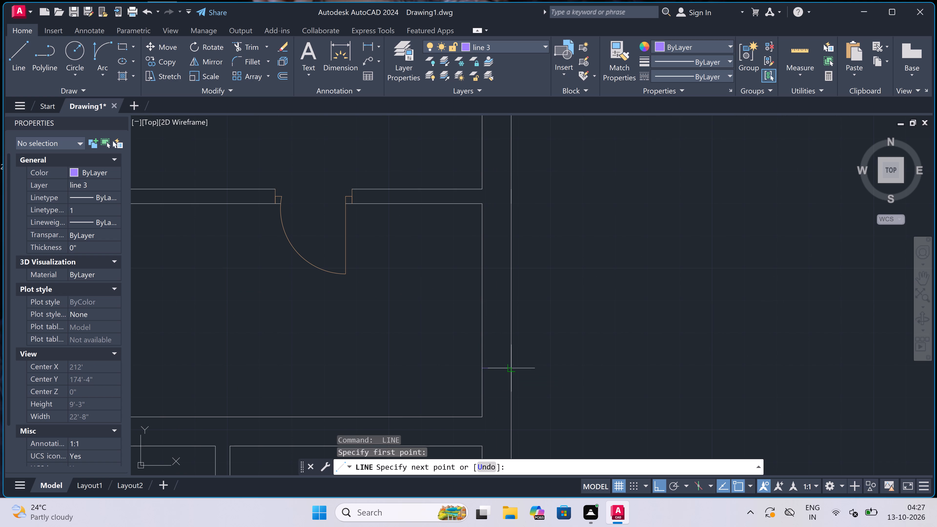
pyautogui.click(510, 367)
pyautogui.click(492, 372)
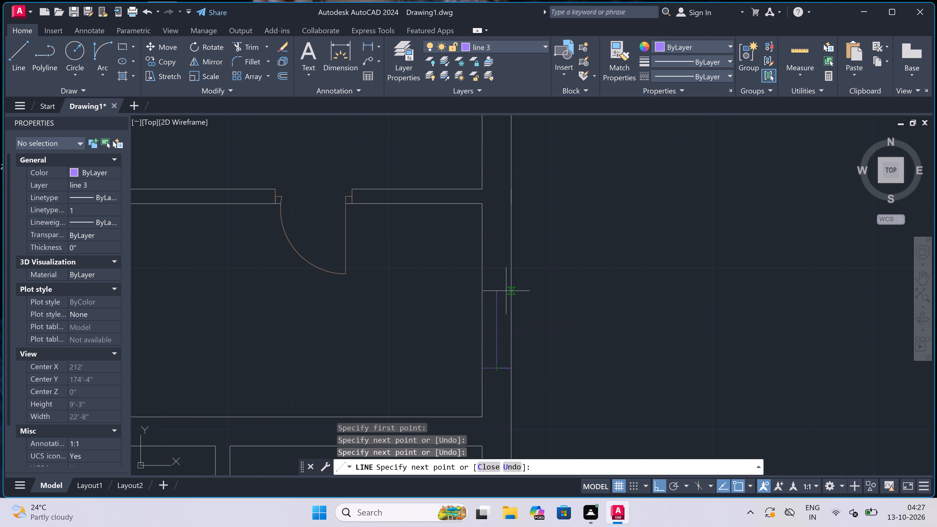
pyautogui.write("2'")
pyautogui.press('space')
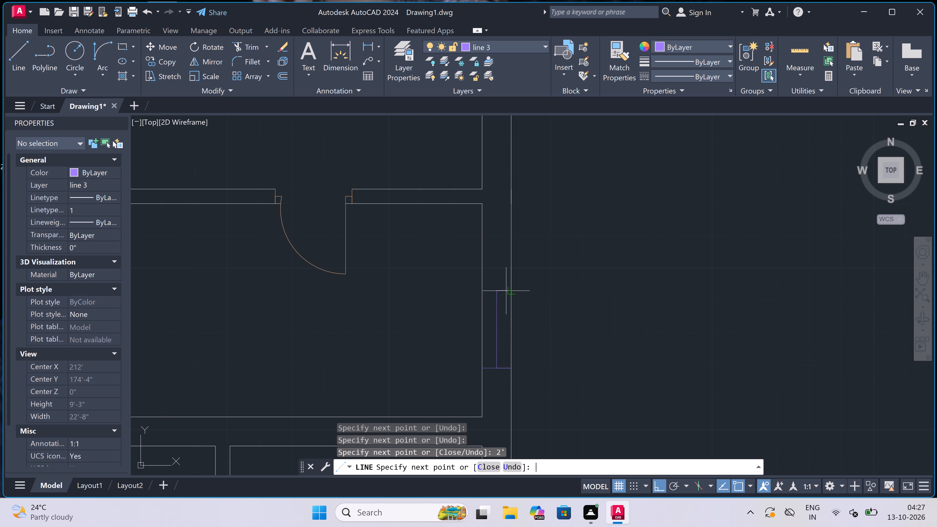
pyautogui.scroll(2, 504, 289)
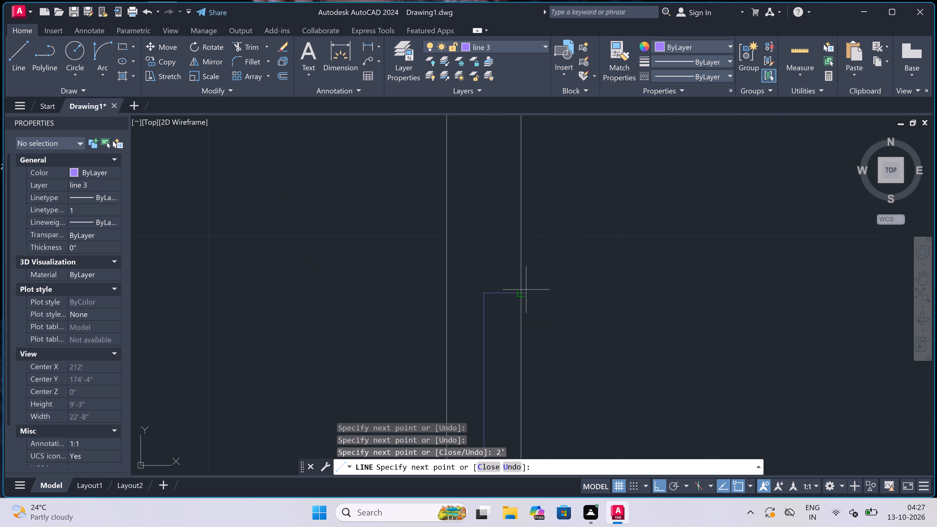
pyautogui.click(520, 294)
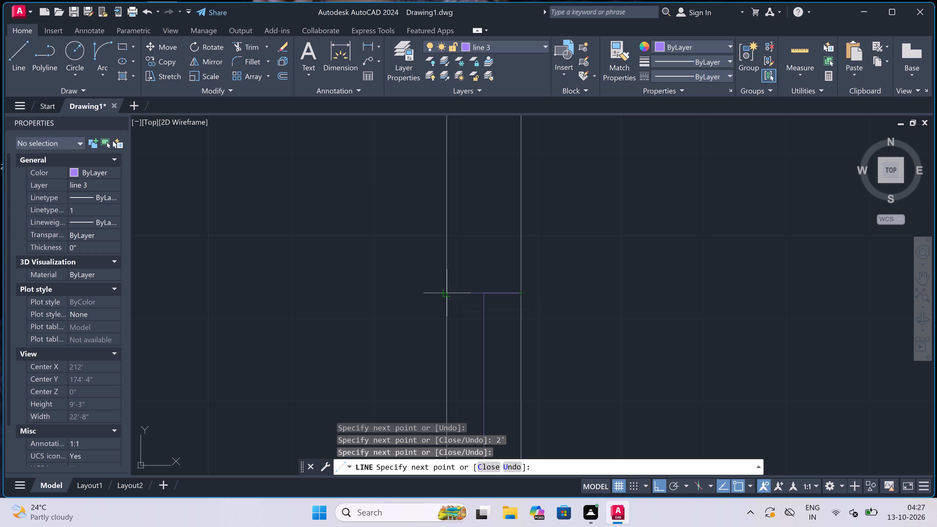
pyautogui.click(448, 291)
pyautogui.press('Escape')
# Trim both faces of the east wall between the end lines of the 2' window.
pyautogui.scroll(-3, 379, 246)
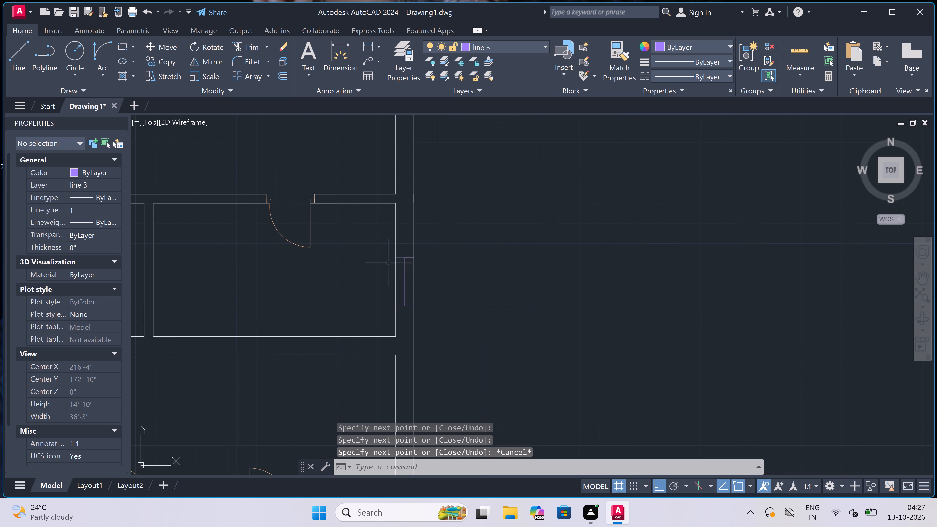
pyautogui.scroll(1, 393, 269)
pyautogui.press('t')
pyautogui.press('r')
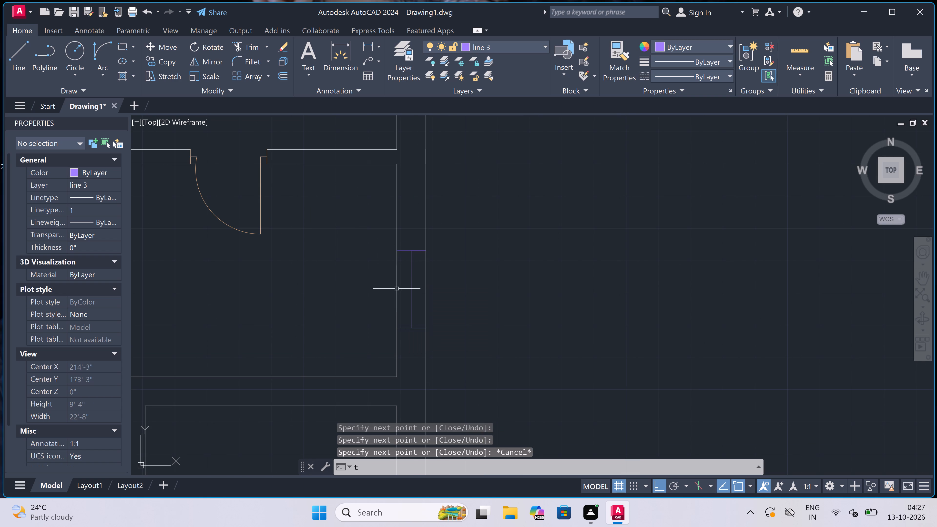
pyautogui.press('space')
pyautogui.click(396, 302)
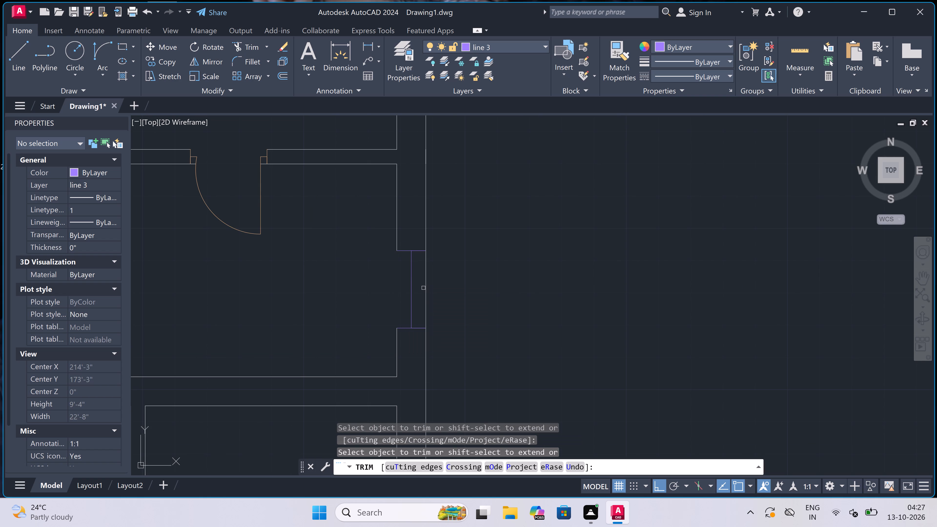
pyautogui.click(426, 286)
pyautogui.press('Escape')
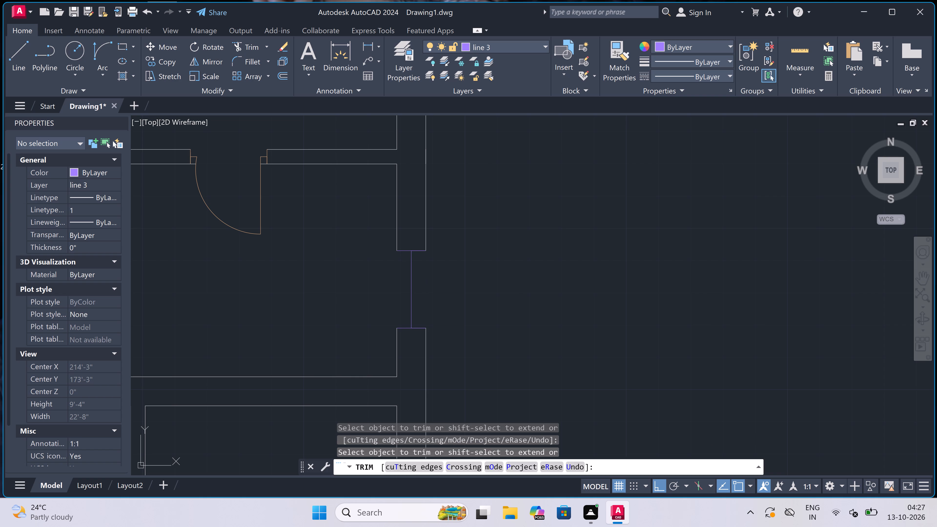
# Draw lines along both wall faces between the ends of the 2' window opening to close its outline.
pyautogui.press('l')
pyautogui.press('space')
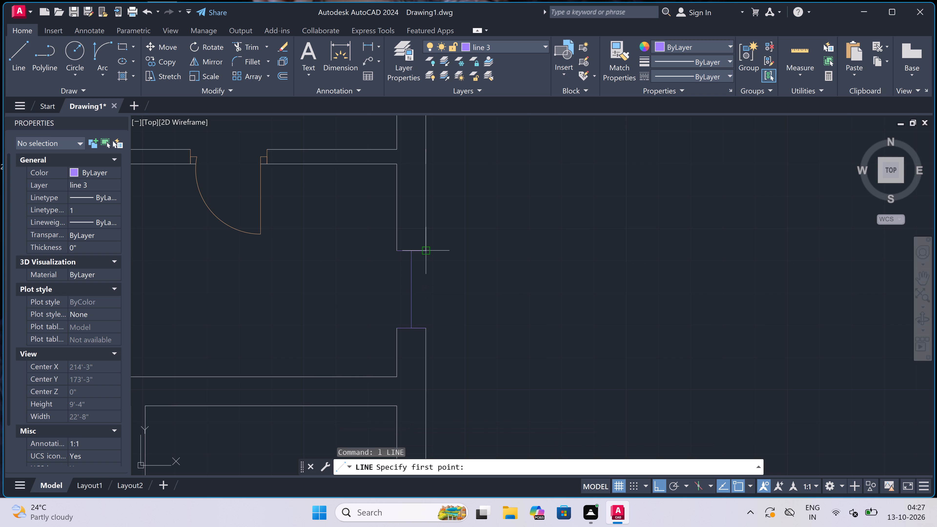
pyautogui.moveTo(426, 253); pyautogui.dragTo(427, 264)
pyautogui.click(427, 328)
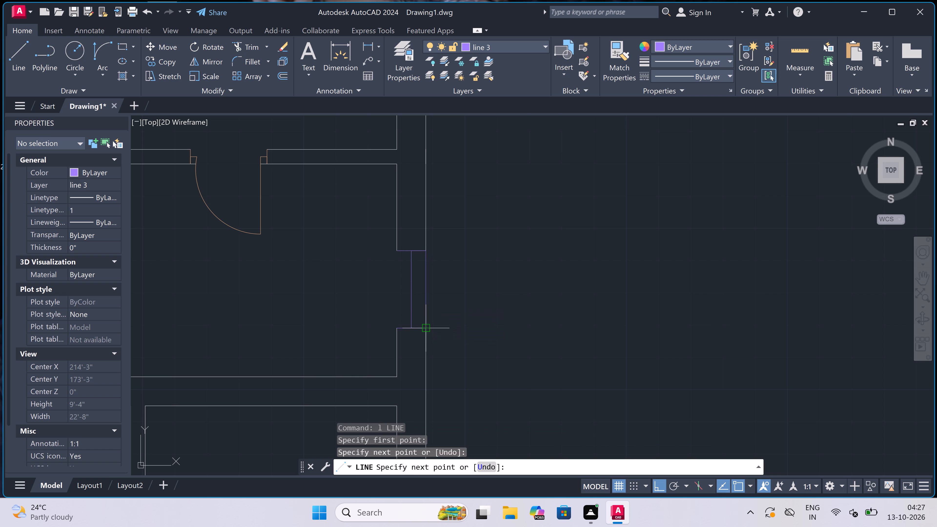
pyautogui.press('Escape')
pyautogui.press('space')
pyautogui.moveTo(397, 254); pyautogui.dragTo(398, 256)
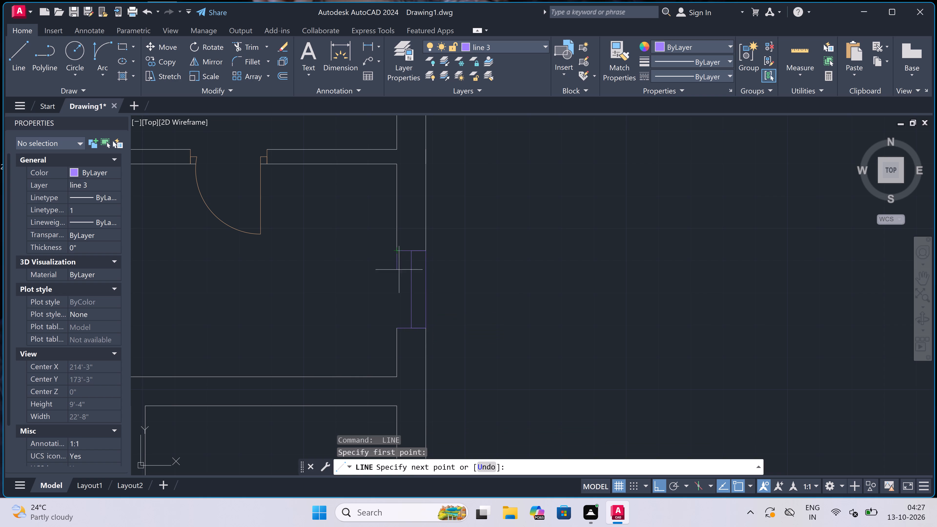
pyautogui.click(402, 327)
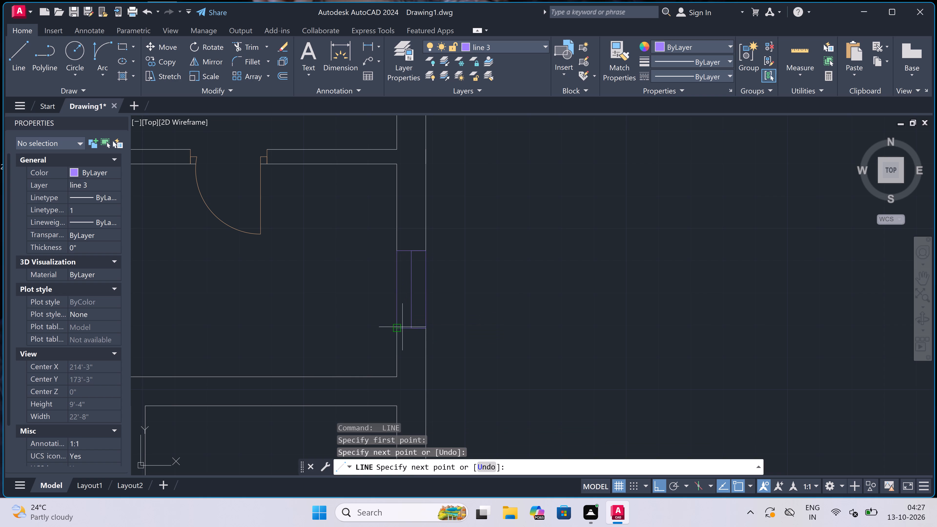
pyautogui.press('Escape')
# Draw another 2' window centreline inside the east wall of the next small room south, with lines across the wall at both ends.
pyautogui.scroll(-4, 393, 260)
pyautogui.press('space')
pyautogui.scroll(2, 396, 304)
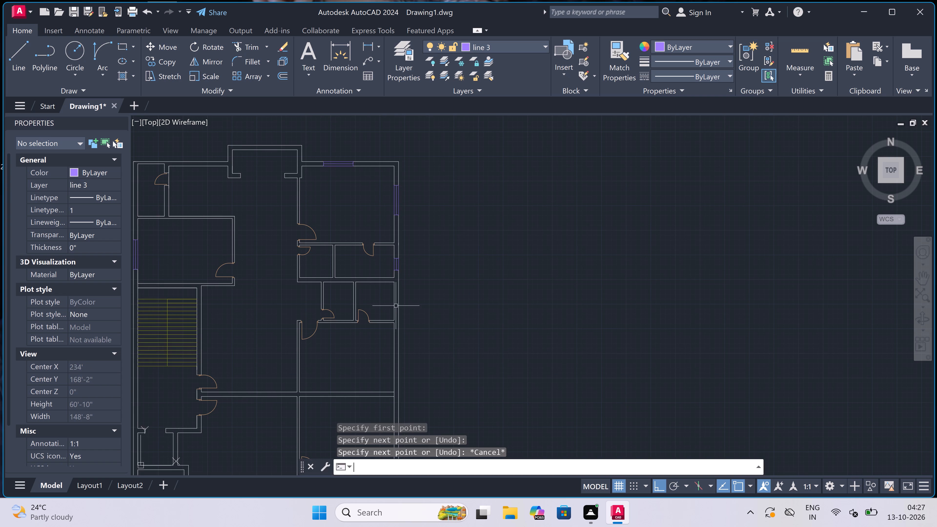
pyautogui.scroll(2, 388, 272)
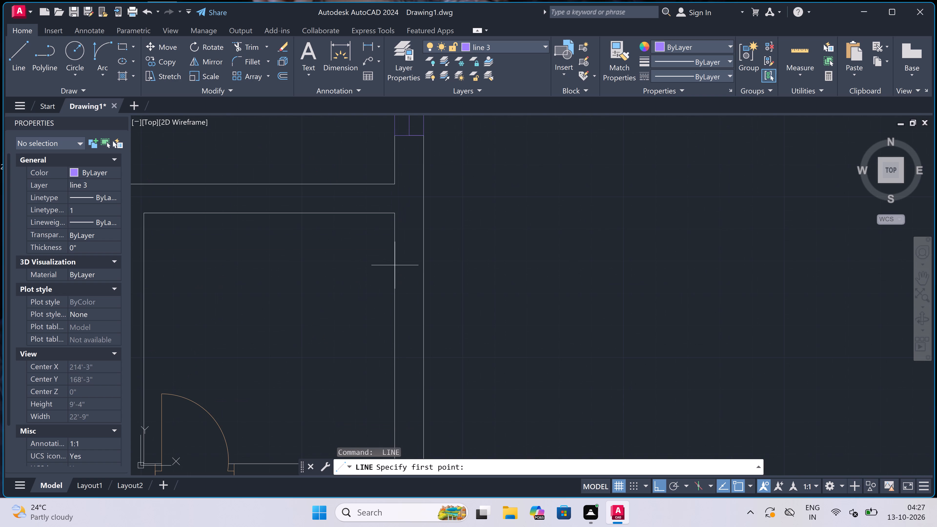
pyautogui.click(396, 265)
pyautogui.click(424, 265)
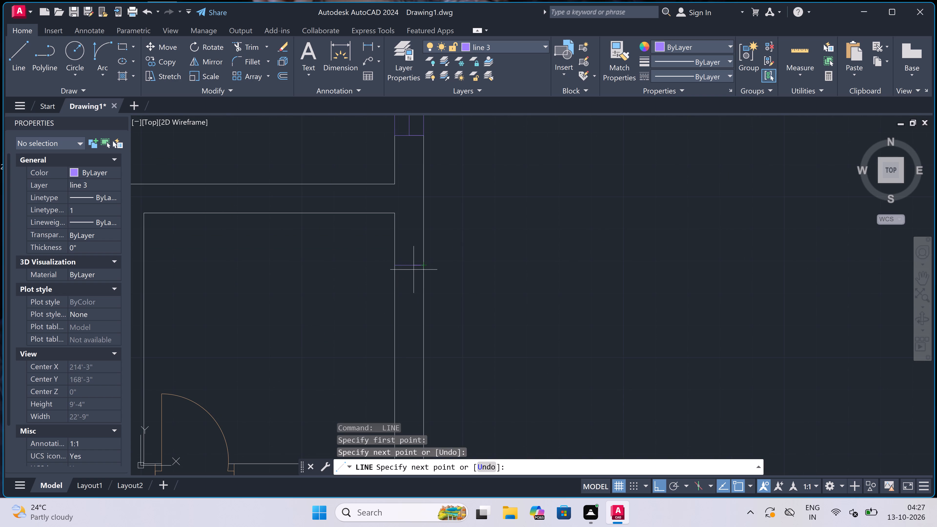
pyautogui.moveTo(412, 262); pyautogui.dragTo(412, 266)
pyautogui.write("2'")
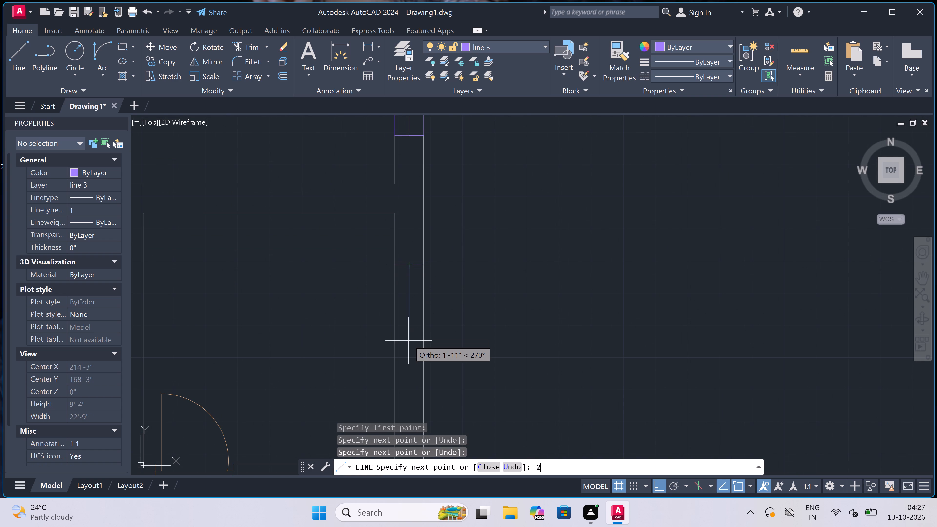
pyautogui.press('space')
pyautogui.scroll(1, 387, 347)
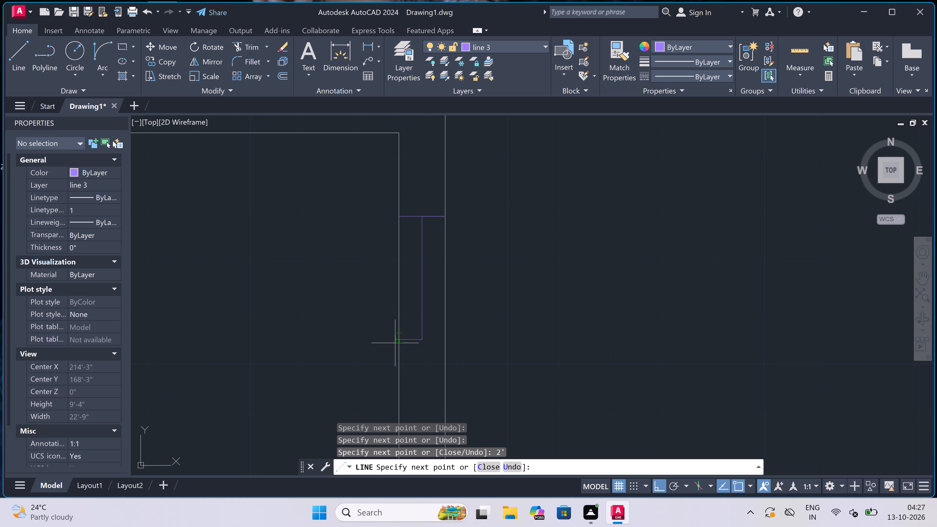
pyautogui.click(395, 343)
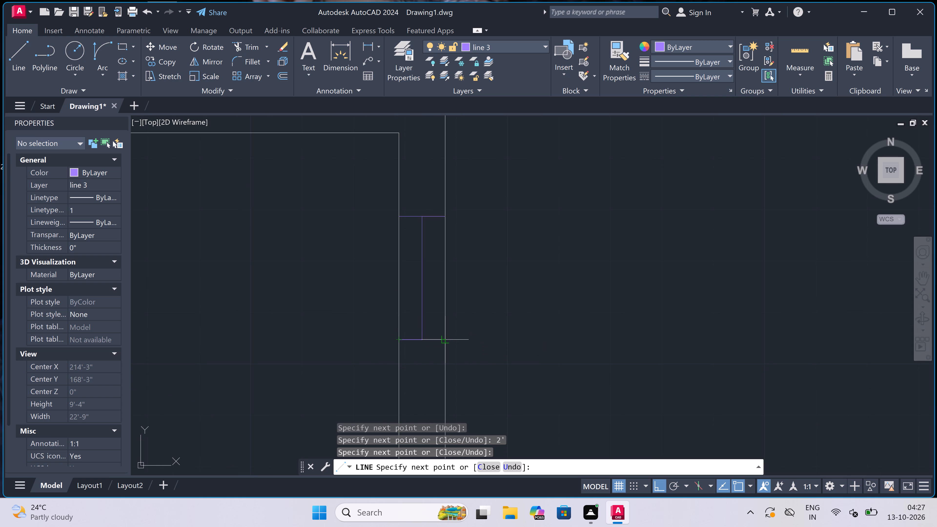
pyautogui.click(442, 339)
pyautogui.press('Escape')
# Trim both east wall faces between the two end lines of the southern 2' window.
pyautogui.press('t')
pyautogui.press('r')
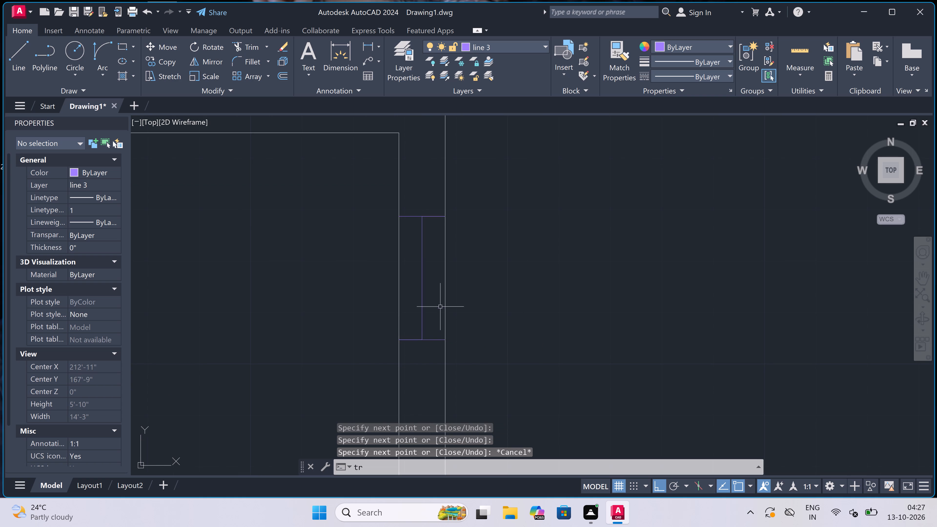
pyautogui.press('space')
pyautogui.click(447, 287)
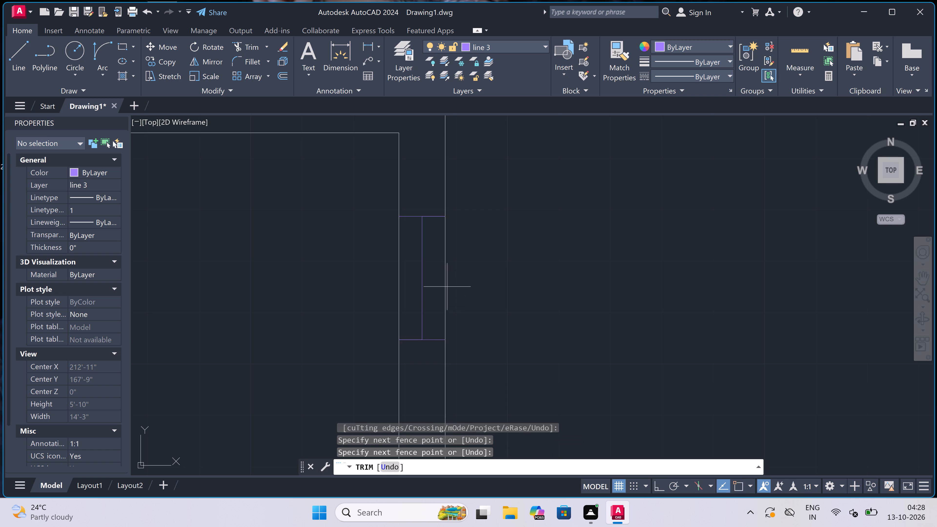
pyautogui.click(431, 283)
pyautogui.click(401, 275)
pyautogui.click(377, 278)
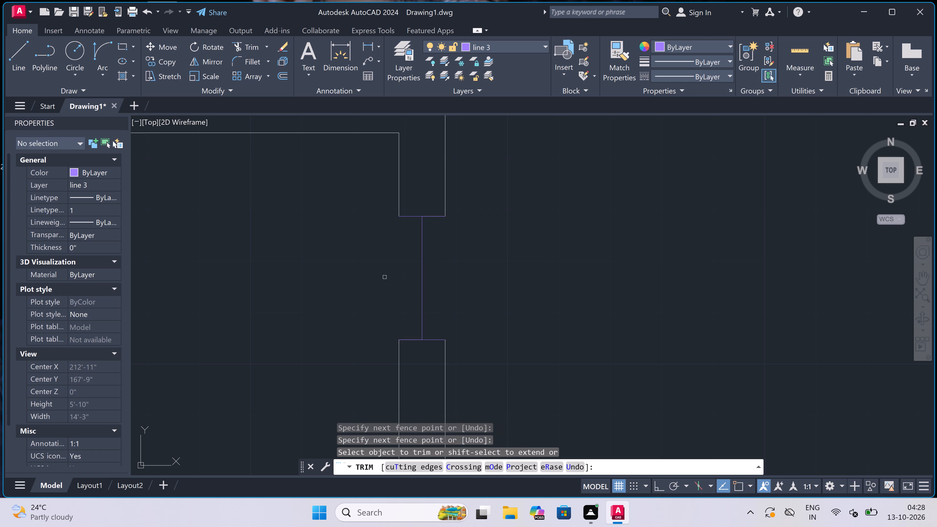
pyautogui.press('Escape')
# Draw lines along both wall faces between the ends of the southern 2' window opening to close its outline.
pyautogui.press('l')
pyautogui.press('space')
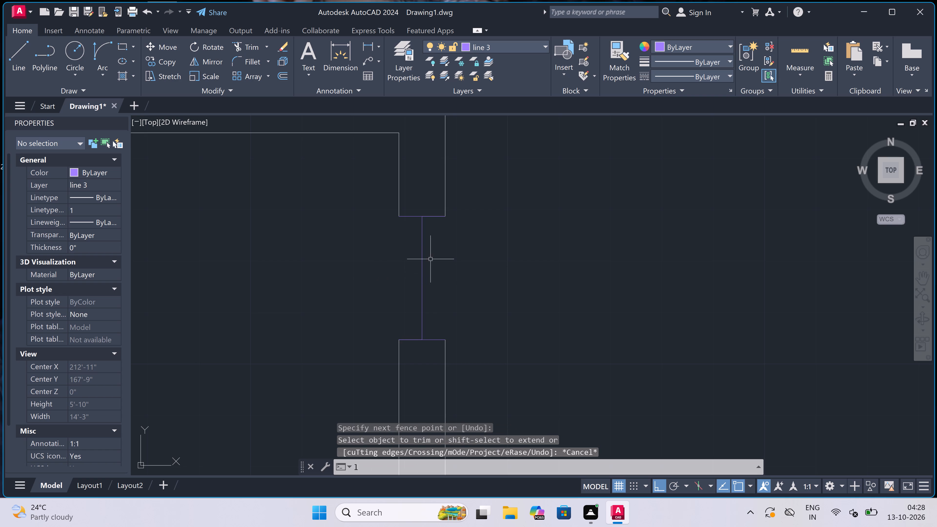
pyautogui.moveTo(443, 220); pyautogui.dragTo(444, 222)
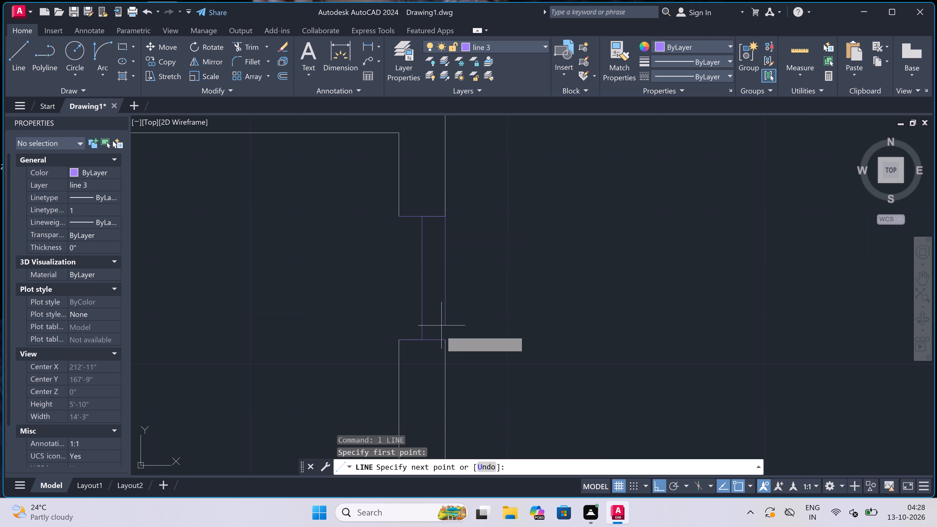
pyautogui.click(444, 338)
pyautogui.press('Escape')
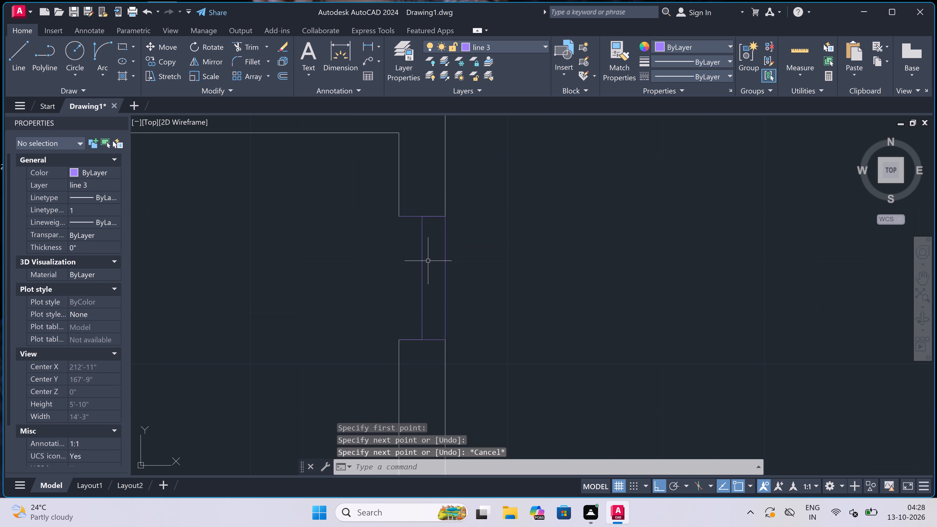
pyautogui.press('space')
pyautogui.moveTo(397, 214); pyautogui.dragTo(400, 240)
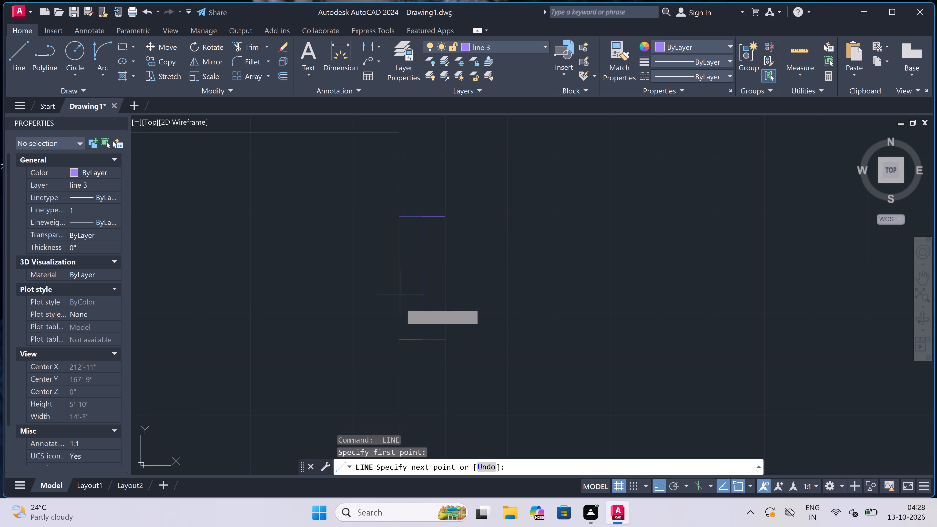
pyautogui.click(399, 337)
pyautogui.press('Escape')
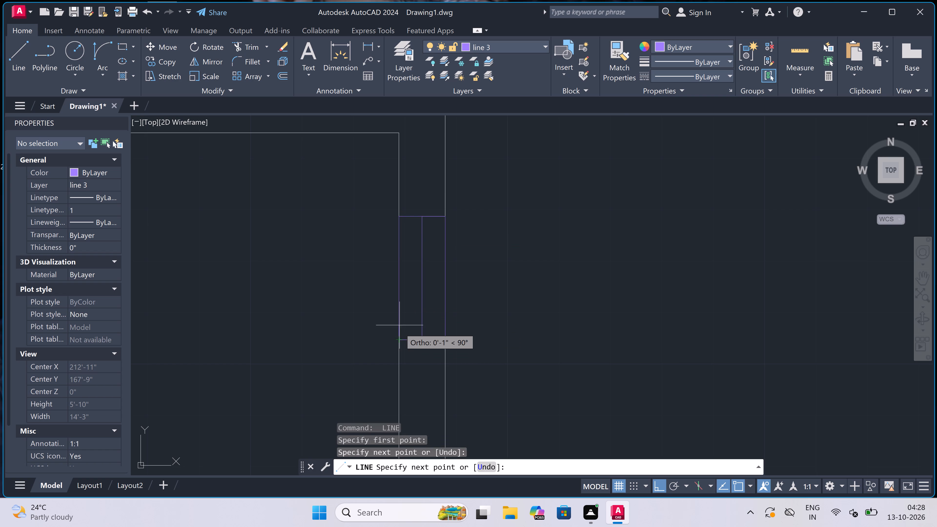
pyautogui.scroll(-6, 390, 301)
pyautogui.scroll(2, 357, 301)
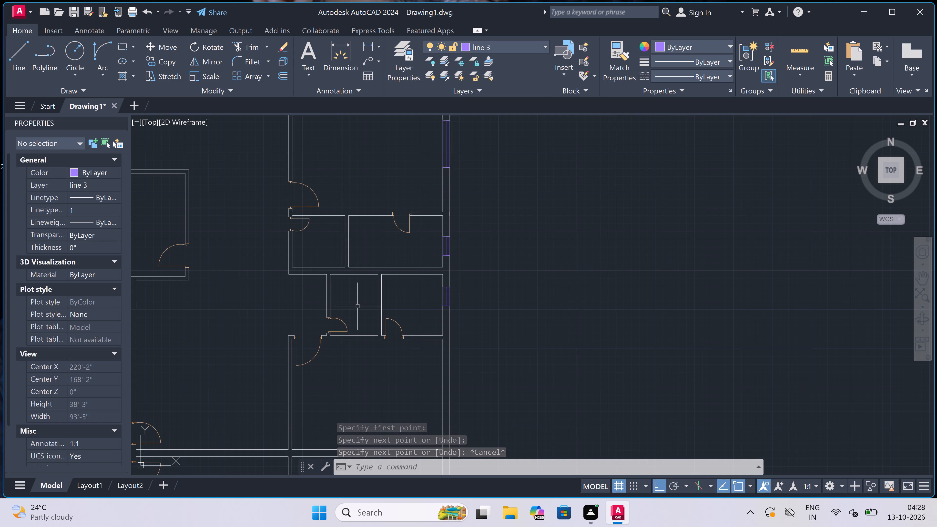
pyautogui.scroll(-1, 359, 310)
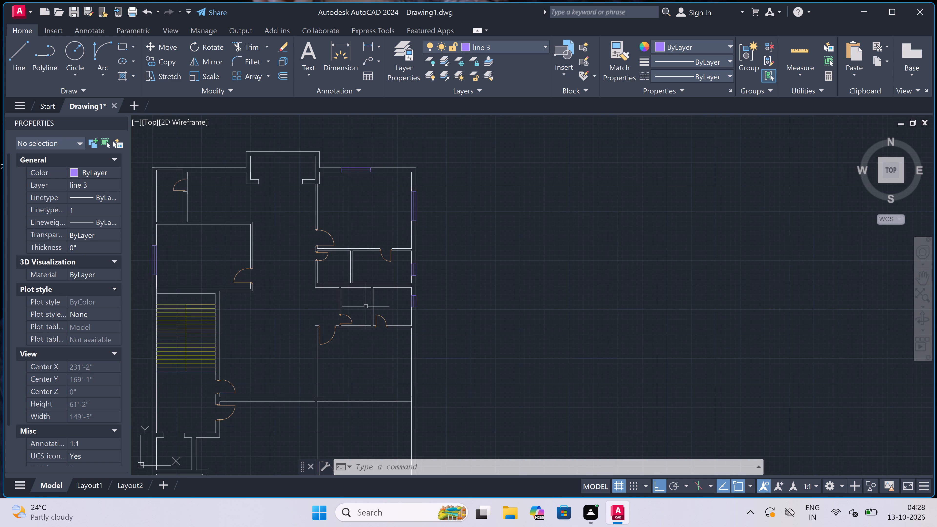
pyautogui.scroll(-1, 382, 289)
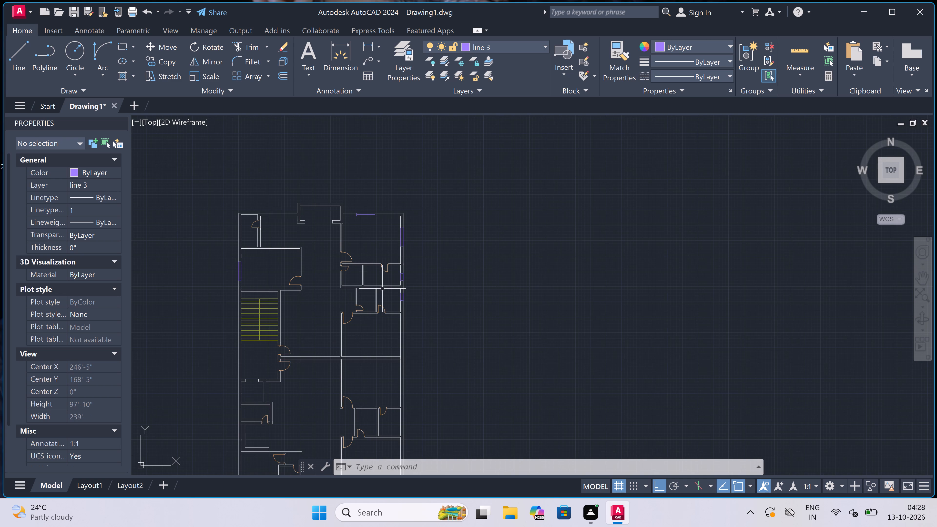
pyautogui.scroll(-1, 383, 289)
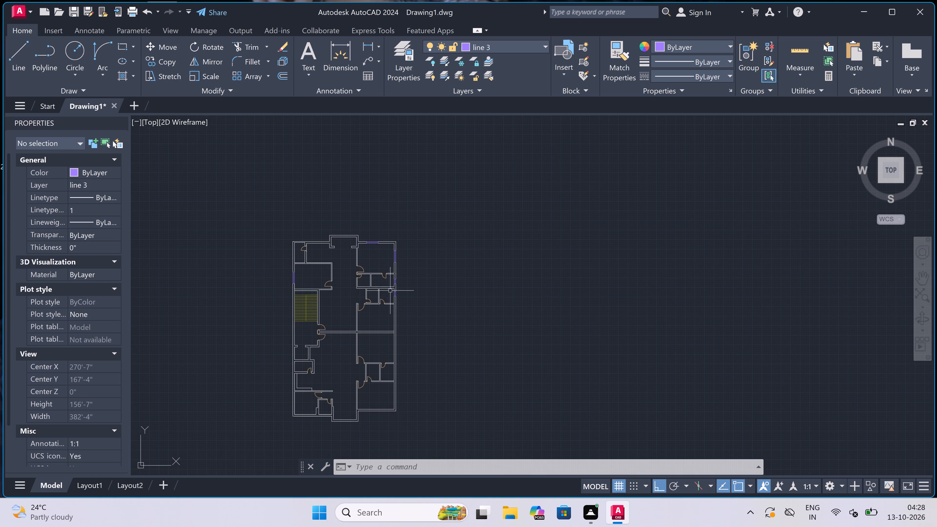
# Draw a 5' window centreline inside the east wall of the room north of the central cross wall, with lines across the wall at both ends.
pyautogui.scroll(-1, 401, 283)
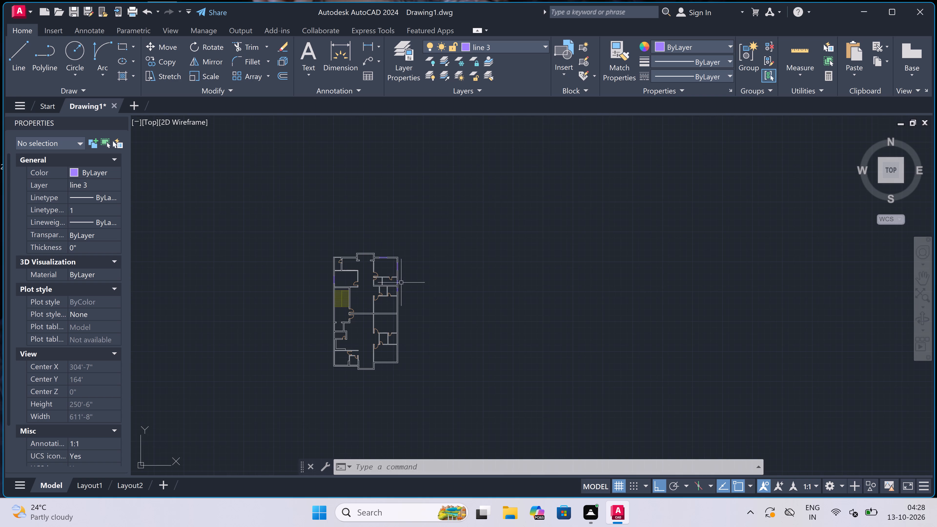
pyautogui.scroll(2, 373, 329)
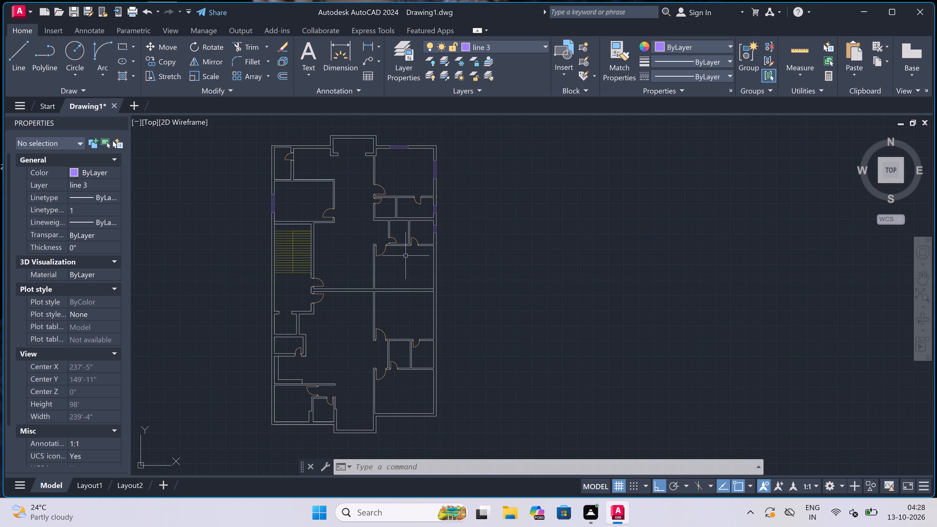
pyautogui.scroll(2, 406, 256)
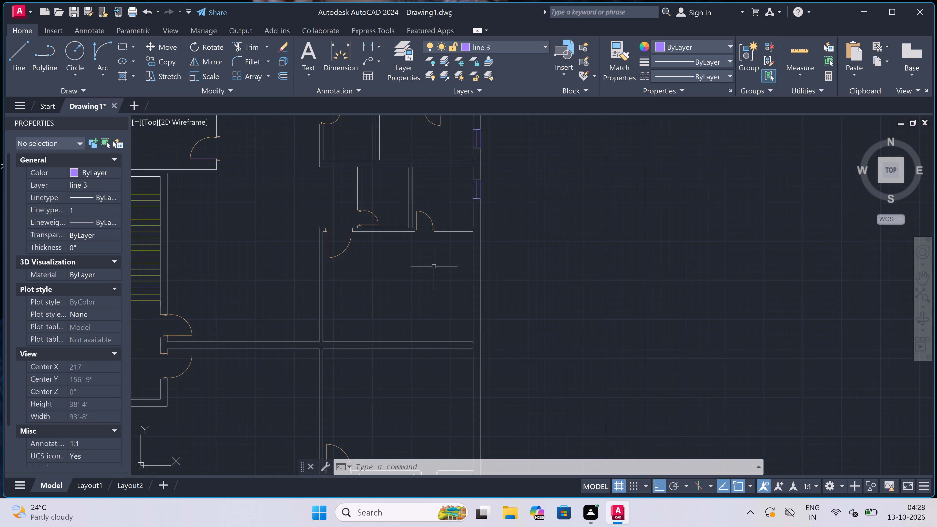
pyautogui.scroll(1, 469, 286)
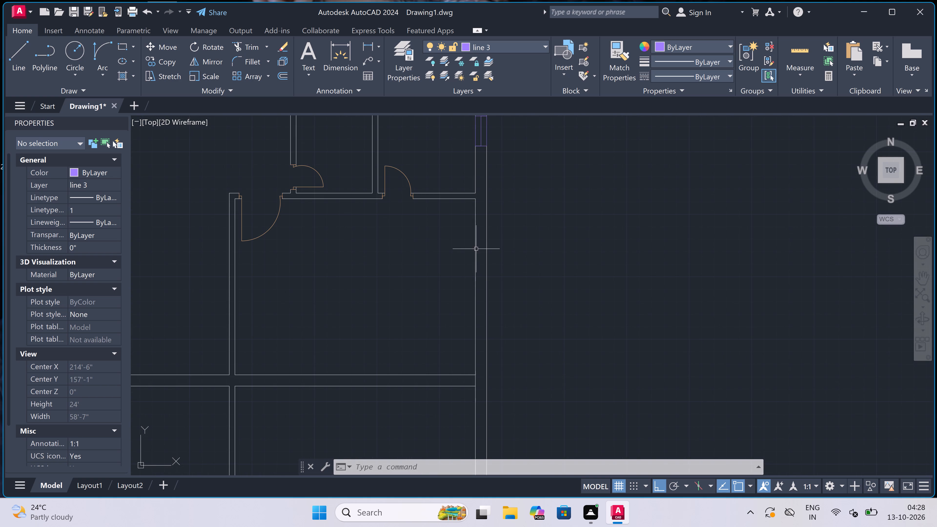
pyautogui.press('space')
pyautogui.click(477, 245)
pyautogui.click(484, 245)
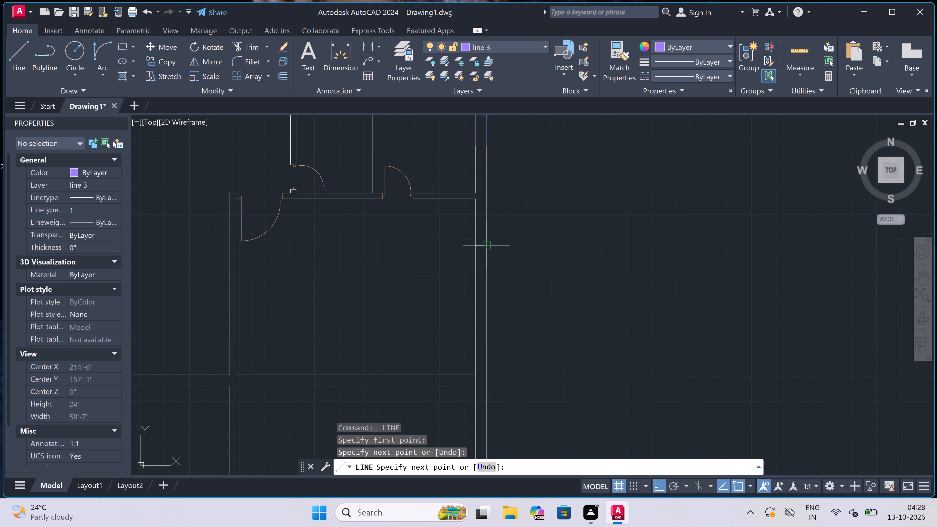
pyautogui.scroll(2, 480, 247)
pyautogui.moveTo(480, 247); pyautogui.dragTo(481, 251)
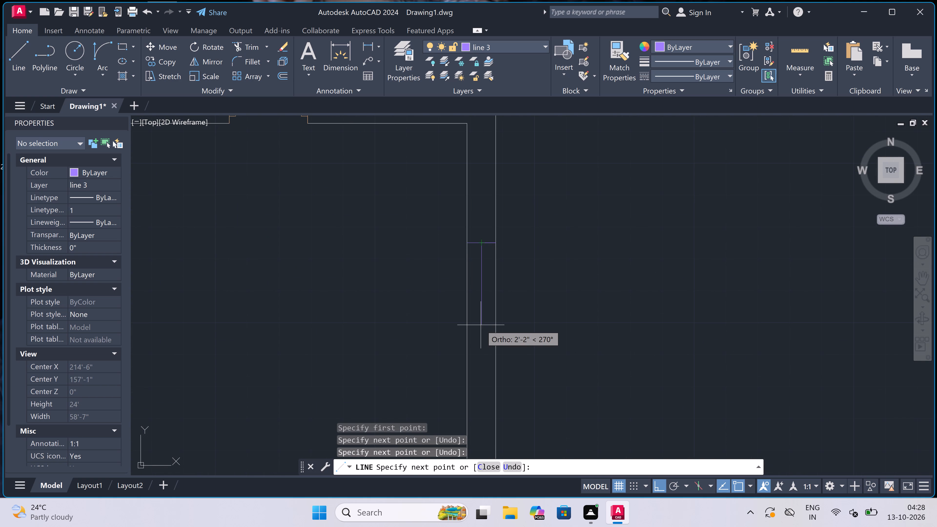
pyautogui.write("5'")
pyautogui.press('space')
pyautogui.scroll(-2, 481, 324)
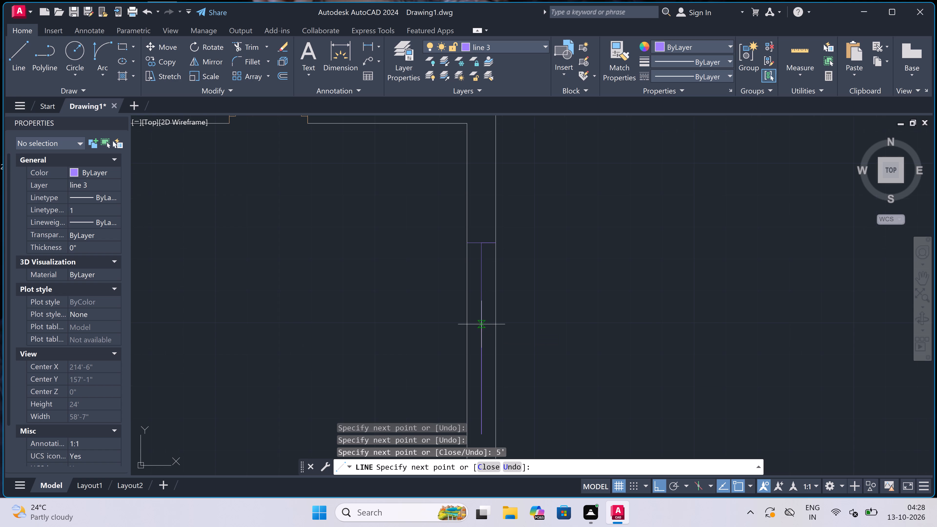
pyautogui.scroll(2, 469, 369)
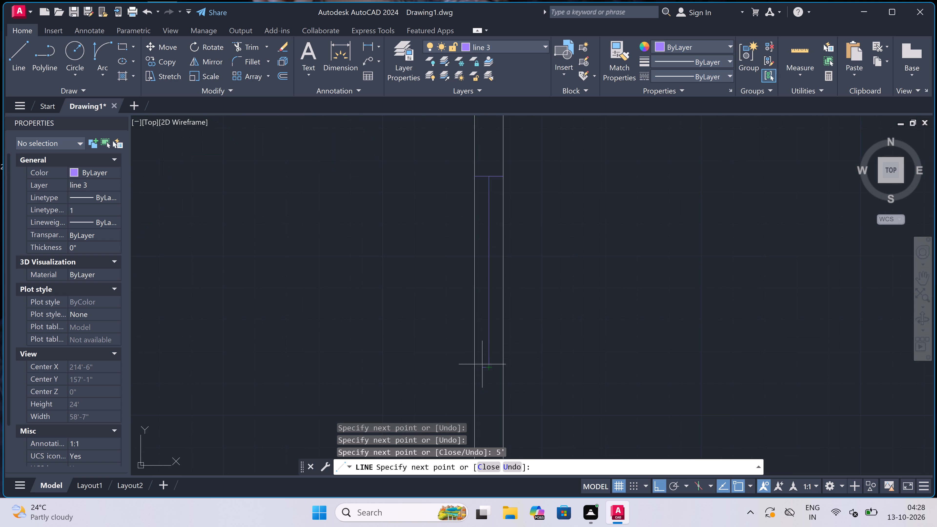
pyautogui.click(474, 367)
pyautogui.click(506, 365)
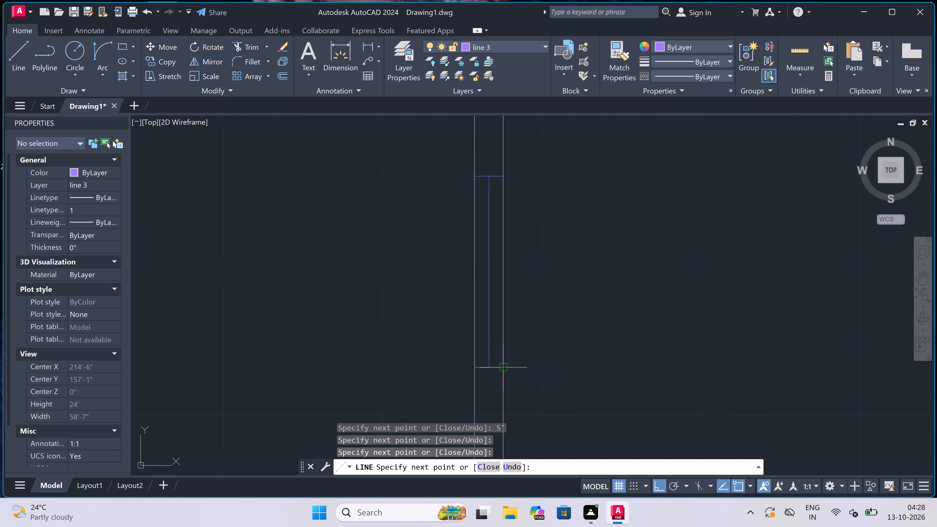
pyautogui.press('Escape')
# Trim both east wall faces between the two end lines of this 5' window.
pyautogui.press('t')
pyautogui.press('r')
pyautogui.press('space')
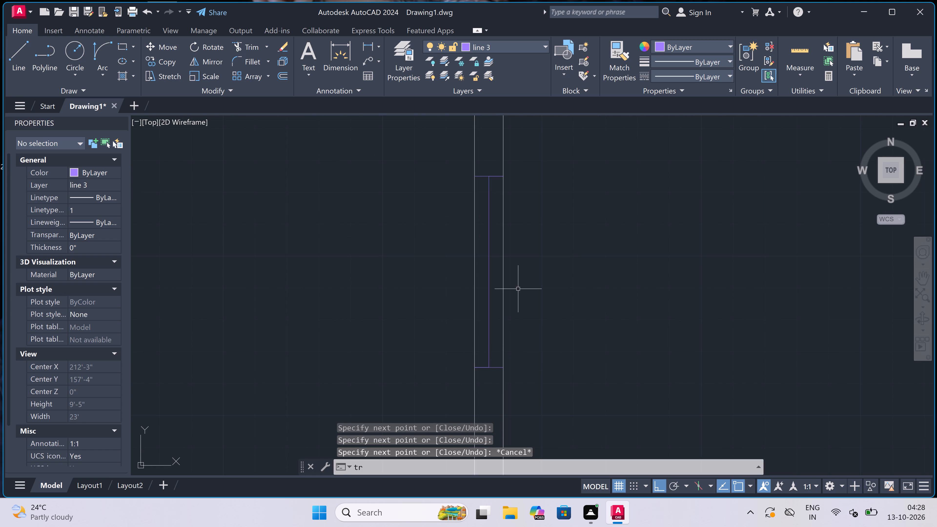
pyautogui.click(504, 280)
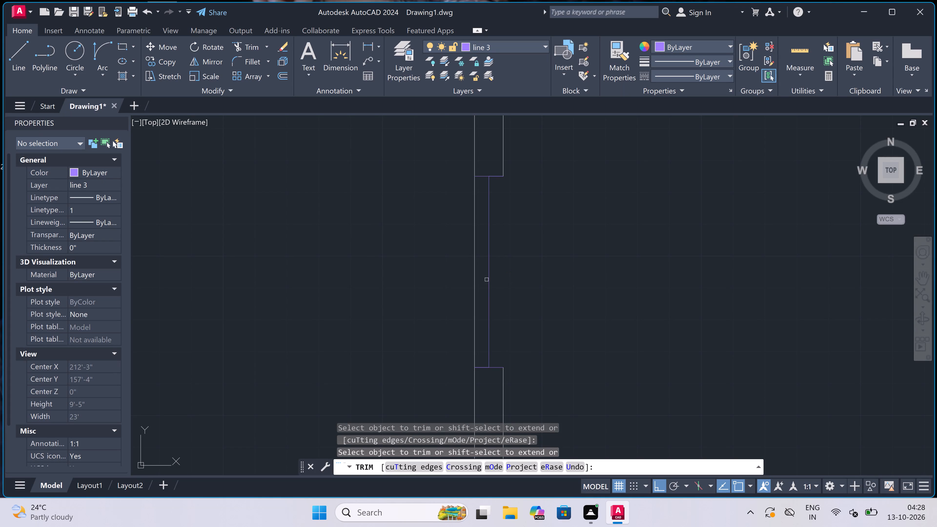
pyautogui.click(475, 280)
pyautogui.press('Escape')
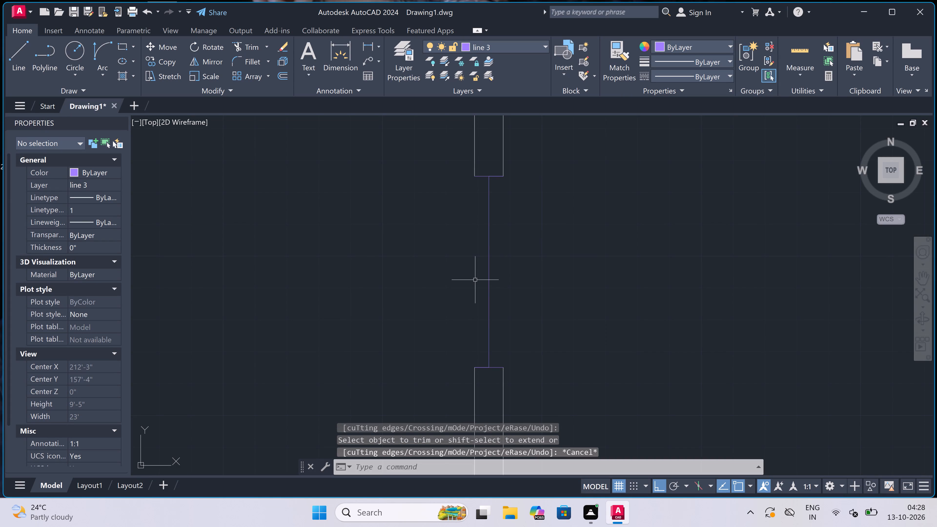
# Draw lines along both wall faces between the ends of this 5' window opening to close its outline.
pyautogui.press('l')
pyautogui.press('space')
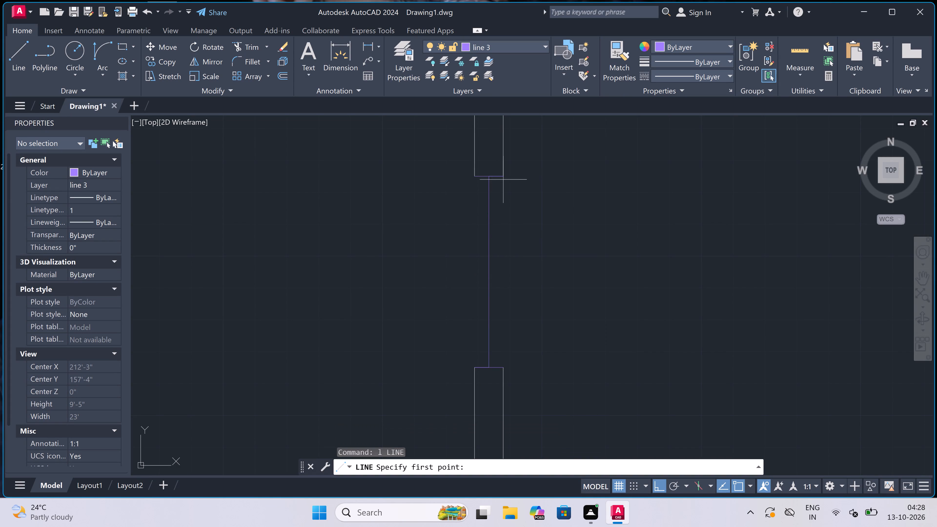
pyautogui.moveTo(506, 175); pyautogui.dragTo(506, 188)
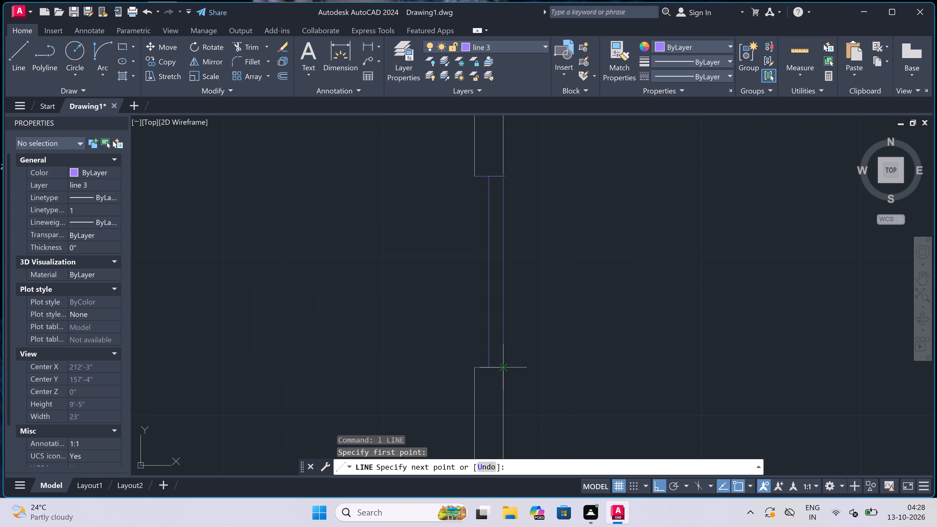
pyautogui.click(503, 364)
pyautogui.press('Escape')
pyautogui.press('space')
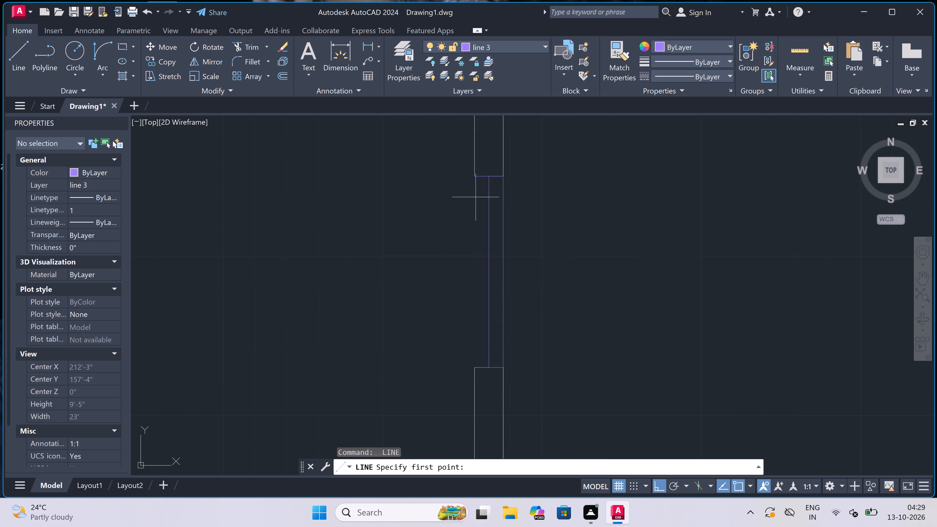
pyautogui.moveTo(476, 175); pyautogui.dragTo(476, 186)
pyautogui.moveTo(474, 370); pyautogui.dragTo(476, 370)
pyautogui.press('Escape')
# Draw another 5' window centreline inside the east wall of the room south of the central cross wall, with lines across the wall at both ends.
pyautogui.scroll(-6, 409, 290)
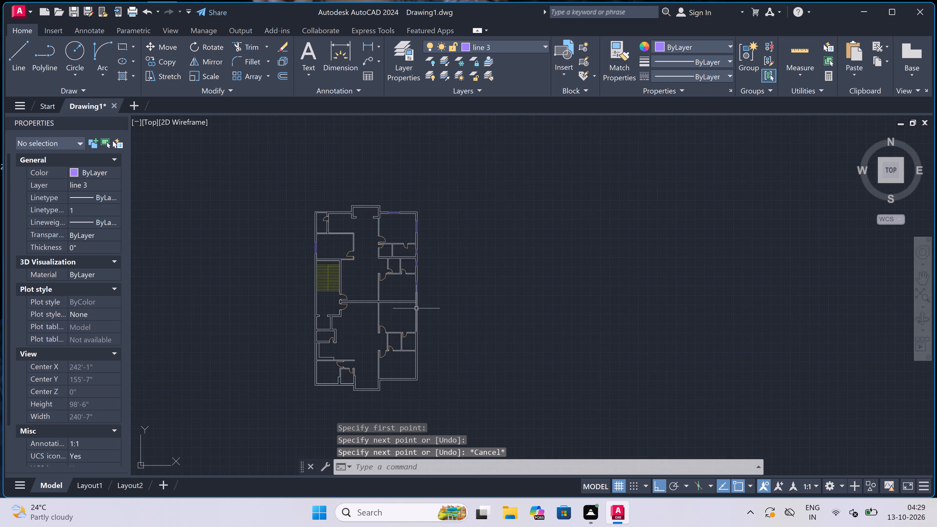
pyautogui.scroll(4, 420, 322)
pyautogui.press('space')
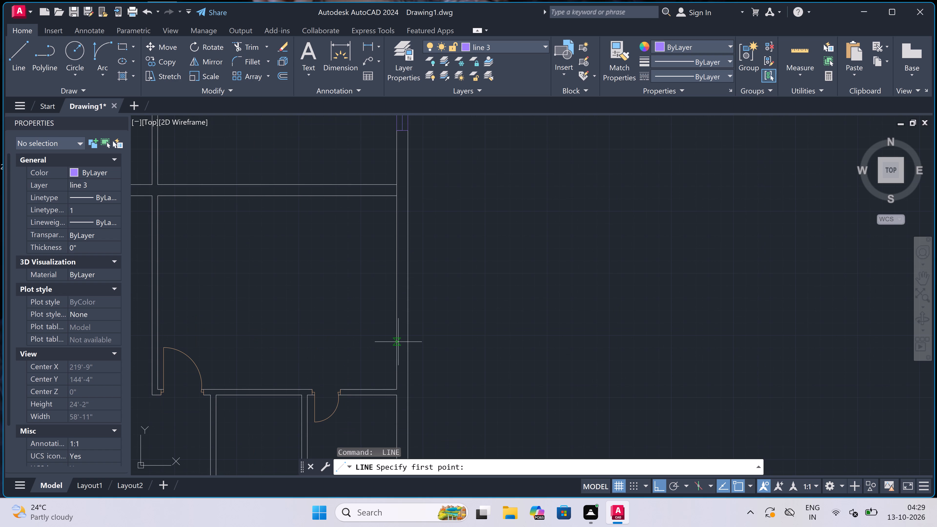
pyautogui.click(398, 343)
pyautogui.click(410, 339)
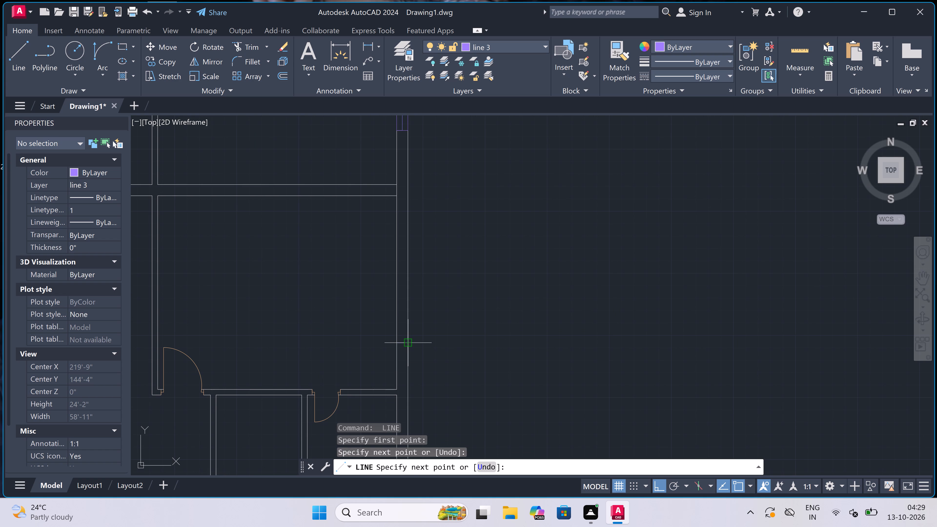
pyautogui.scroll(2, 395, 338)
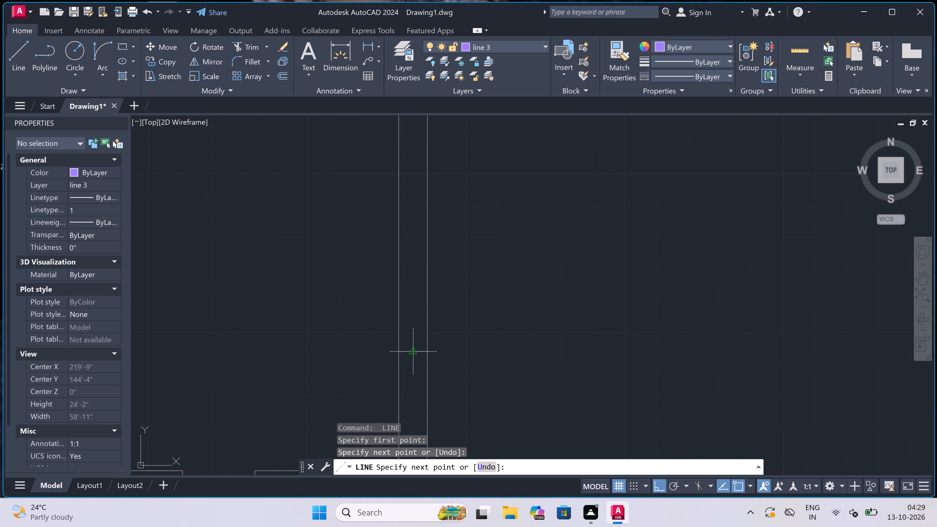
pyautogui.click(412, 352)
pyautogui.press('5')
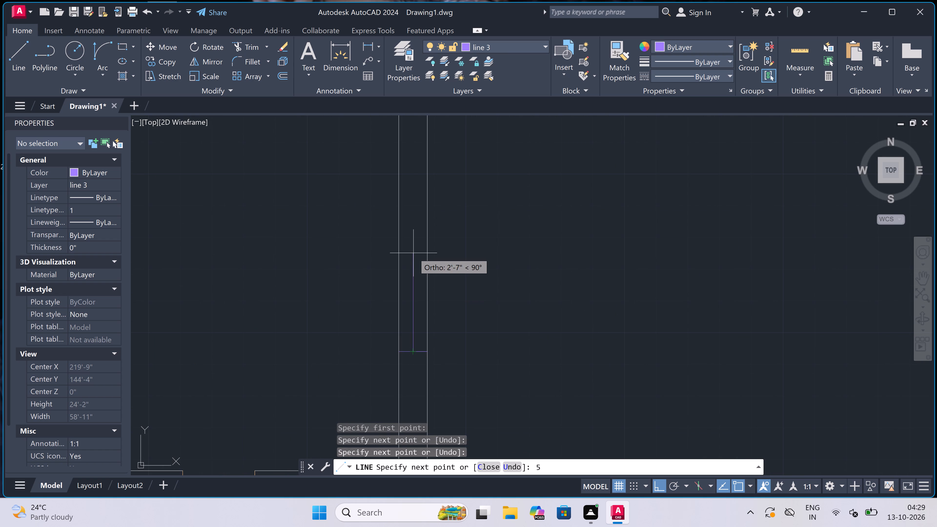
pyautogui.press("'")
pyautogui.press('space')
pyautogui.scroll(-2, 415, 254)
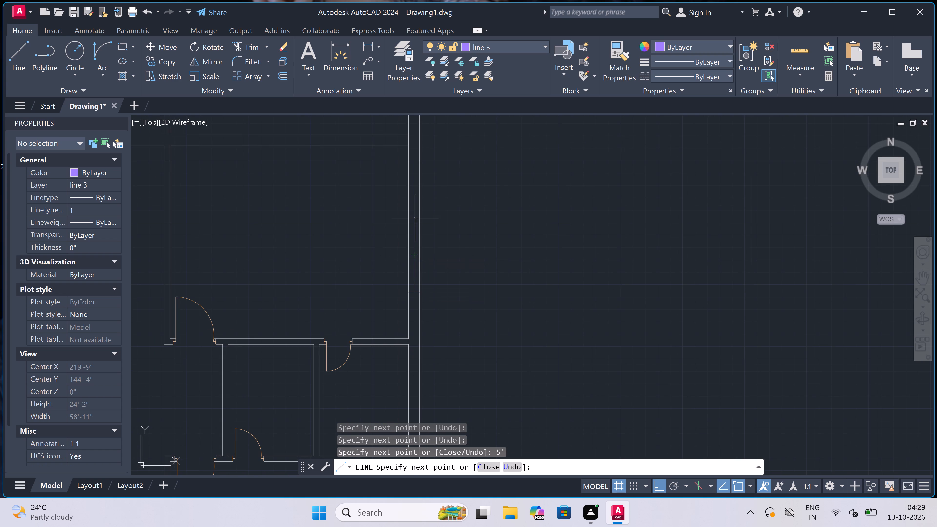
pyautogui.scroll(4, 406, 204)
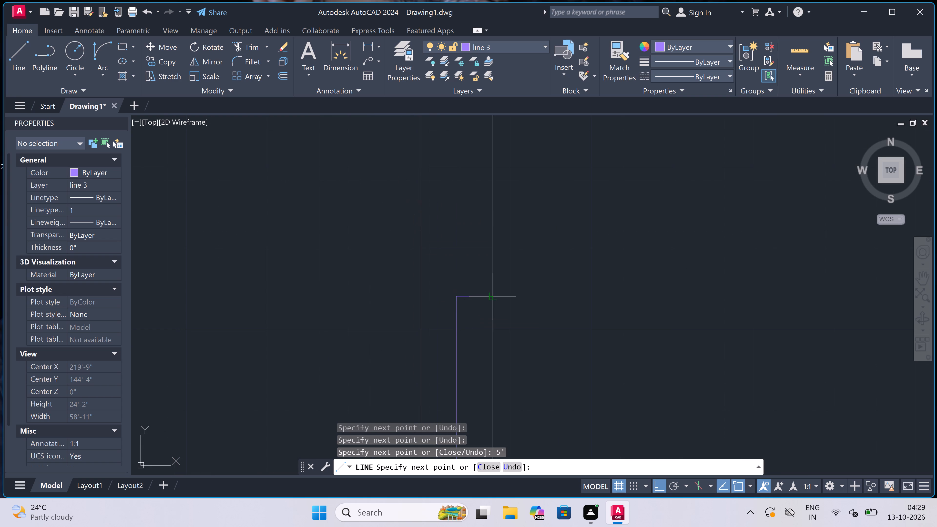
pyautogui.click(493, 296)
pyautogui.click(420, 295)
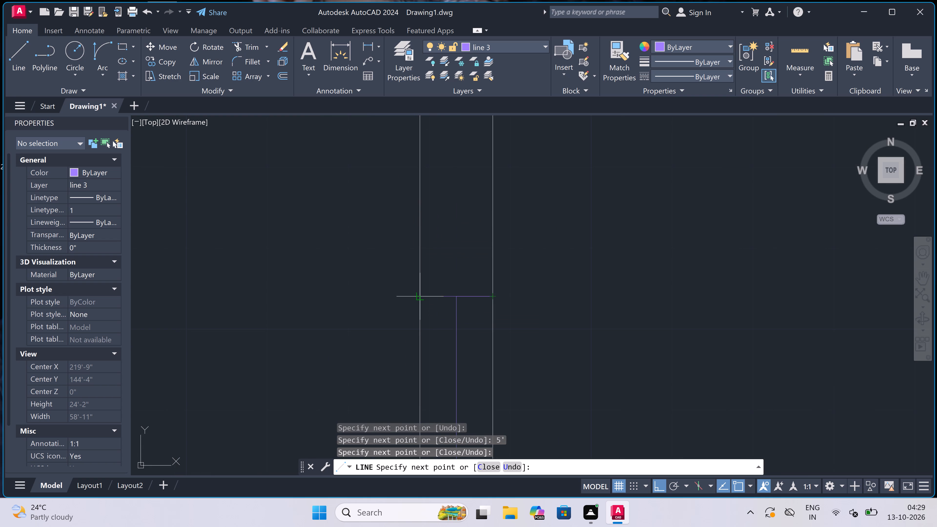
pyautogui.scroll(-4, 419, 274)
pyautogui.press('Escape')
# Trim both east wall faces between the two end lines of the southern 5' window.
pyautogui.scroll(-2, 419, 271)
pyautogui.scroll(1, 421, 295)
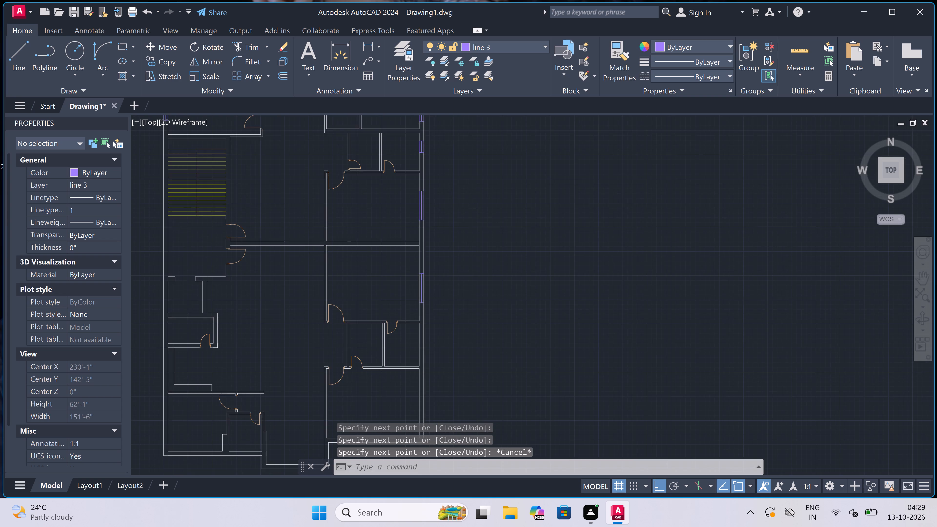
pyautogui.scroll(2, 421, 295)
pyautogui.press('t')
pyautogui.press('r')
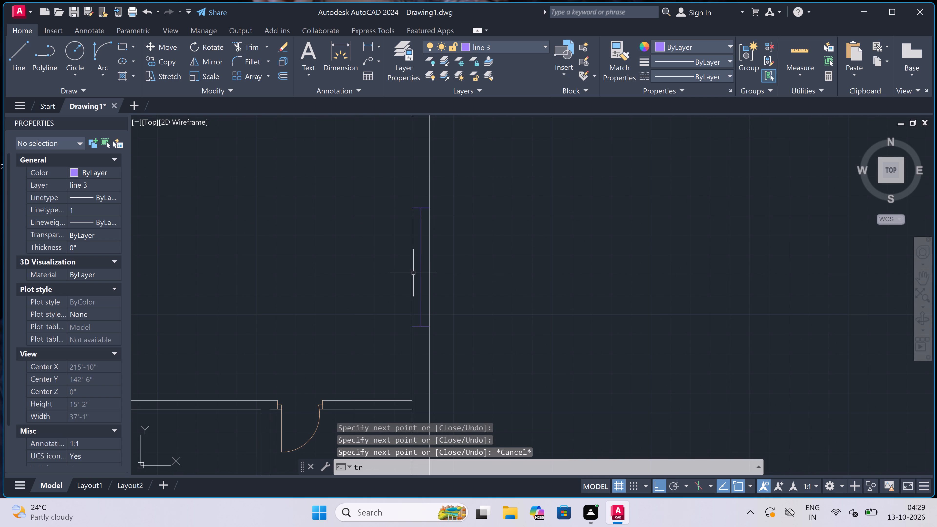
pyautogui.press('space')
pyautogui.click(412, 273)
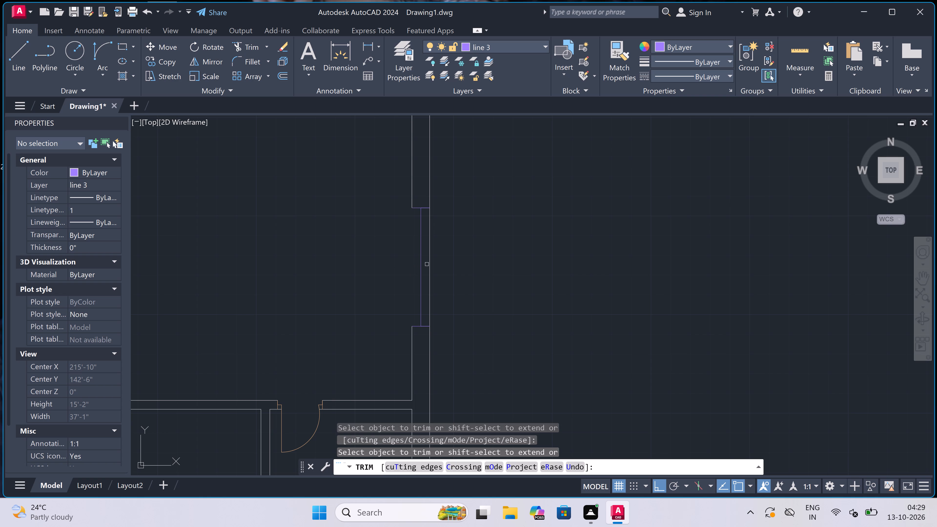
pyautogui.click(429, 262)
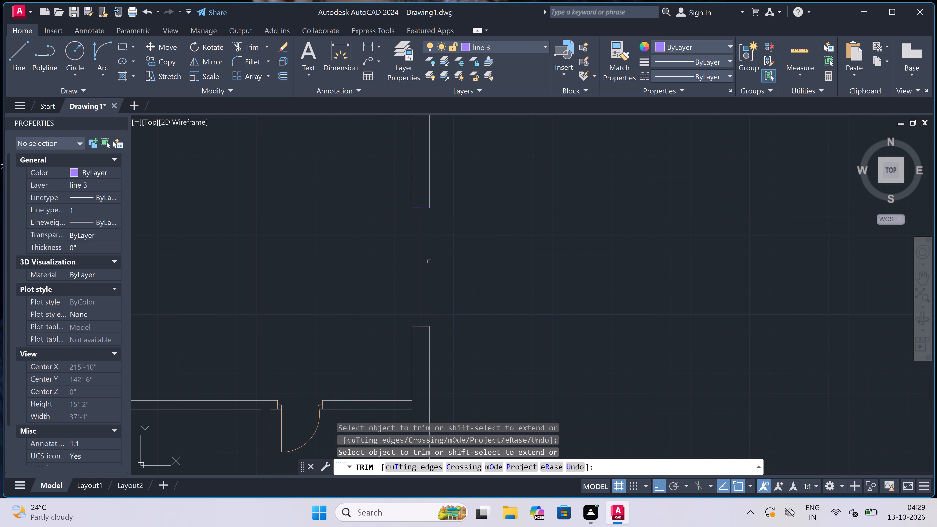
pyautogui.press('Escape')
# Draw lines along both wall faces between the ends of the southern 5' window opening to close its outline.
pyautogui.press('l')
pyautogui.press('space')
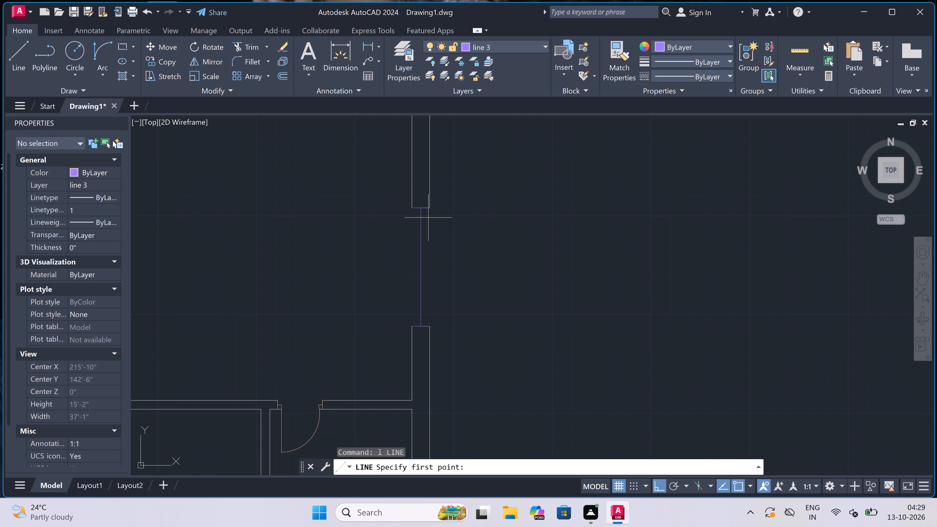
pyautogui.moveTo(431, 208); pyautogui.dragTo(432, 211)
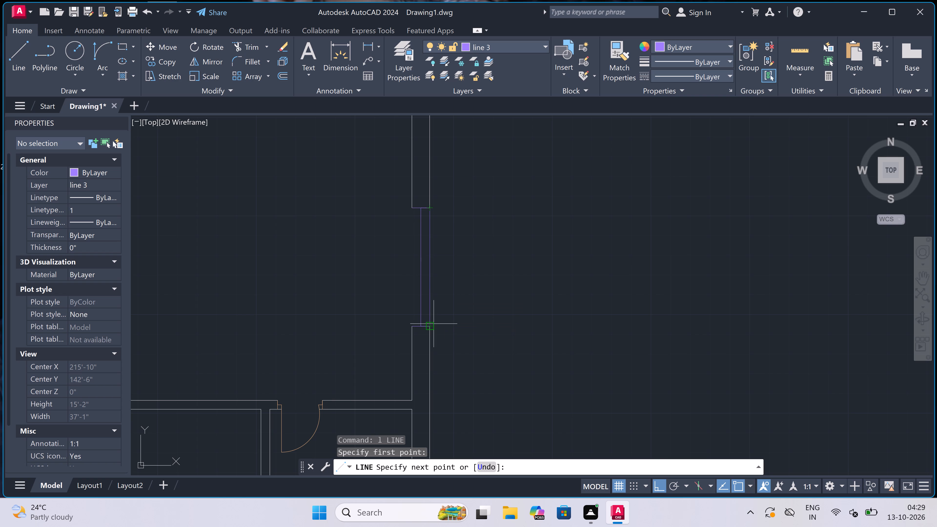
pyautogui.click(430, 322)
pyautogui.press('Escape')
pyautogui.press('space')
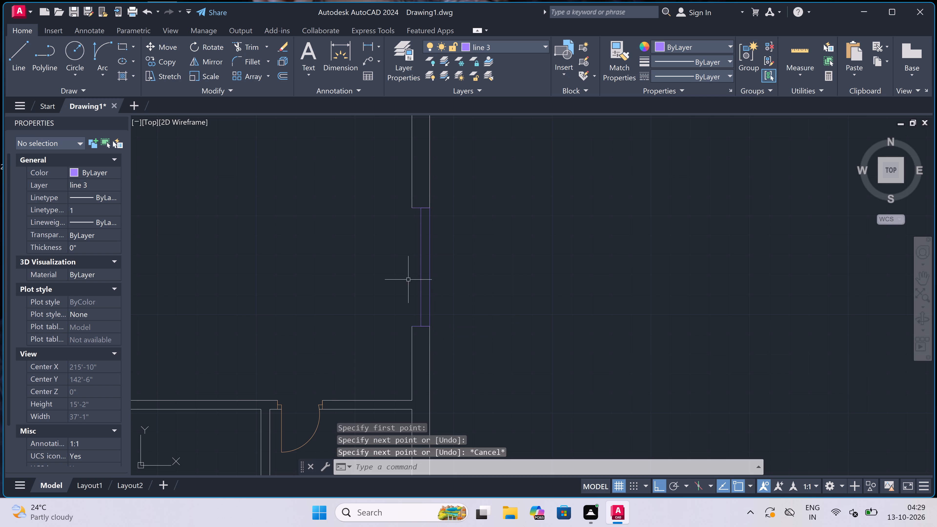
pyautogui.moveTo(409, 210); pyautogui.dragTo(410, 225)
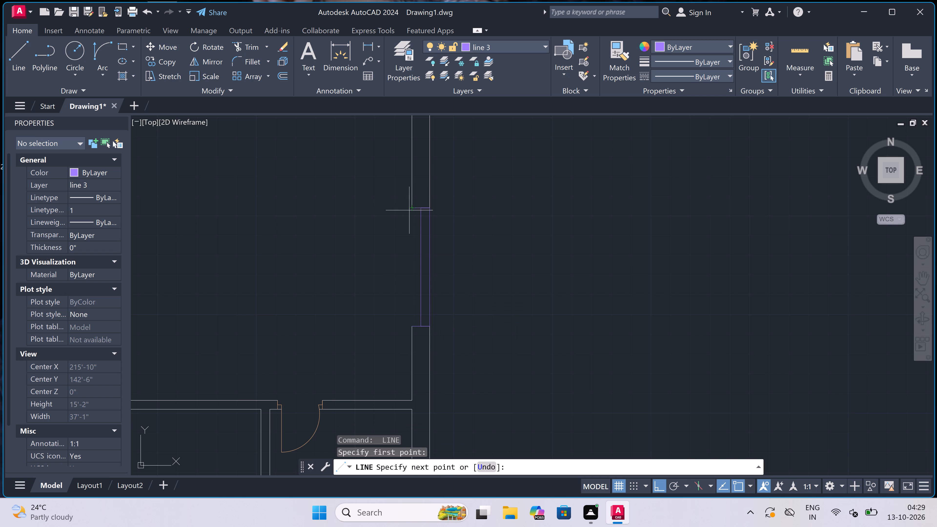
pyautogui.click(414, 329)
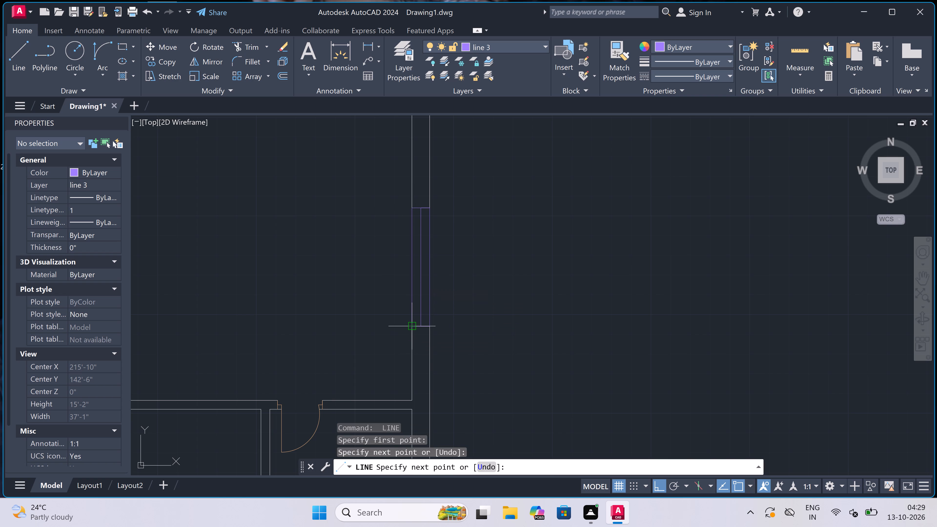
pyautogui.press('Escape')
# Draw a 2' window centreline inside the east wall of the small room below the southern 5' window, with lines across the wall at both ends.
pyautogui.scroll(-4, 412, 276)
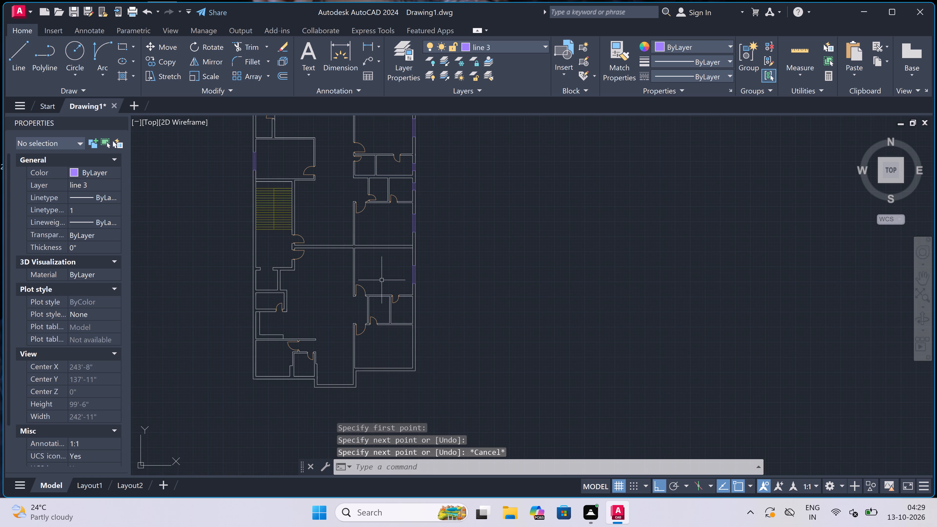
pyautogui.scroll(1, 382, 280)
pyautogui.press('space')
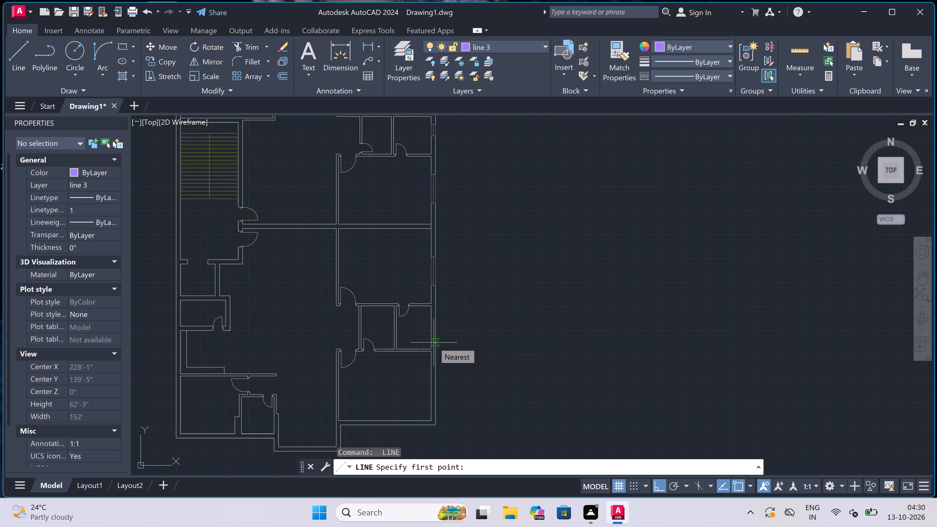
pyautogui.scroll(2, 448, 324)
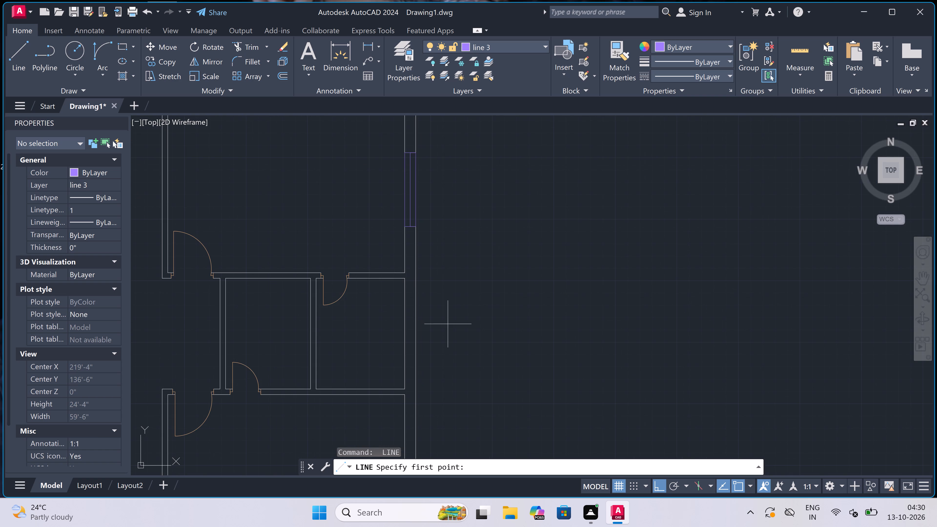
pyautogui.scroll(2, 392, 319)
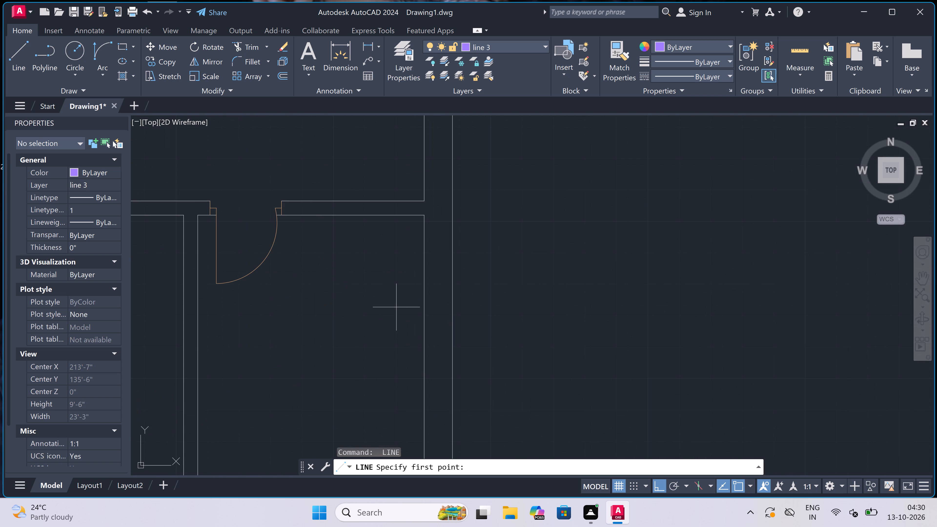
pyautogui.click(427, 289)
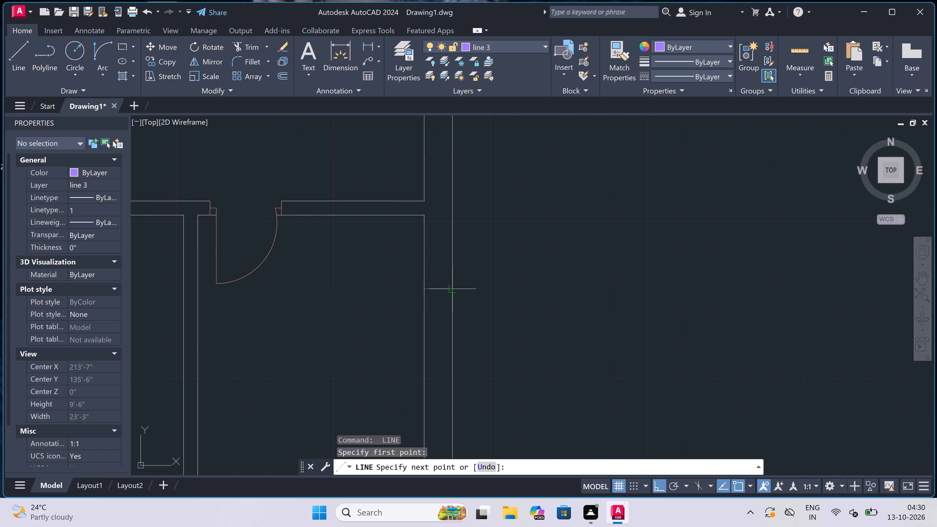
pyautogui.click(450, 293)
pyautogui.moveTo(438, 292); pyautogui.dragTo(438, 295)
pyautogui.write("2'")
pyautogui.press('space')
pyautogui.scroll(1, 440, 378)
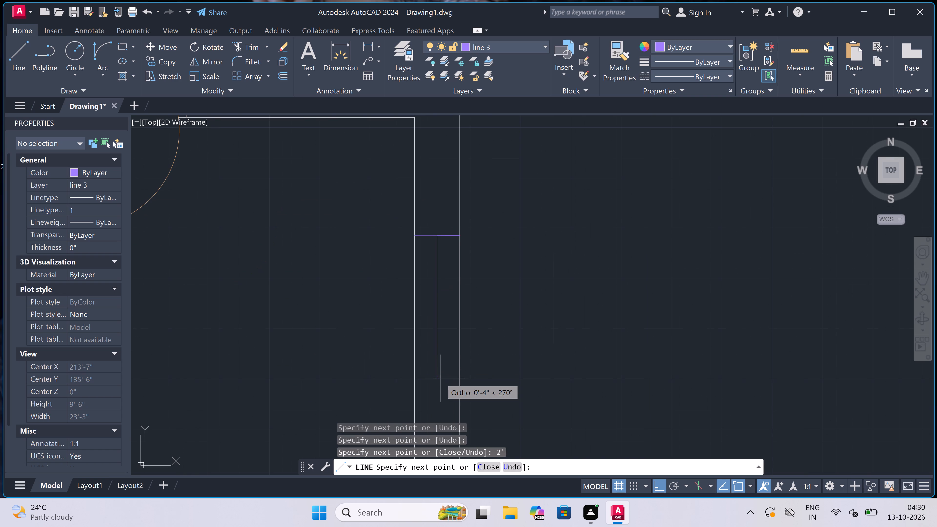
pyautogui.click(412, 355)
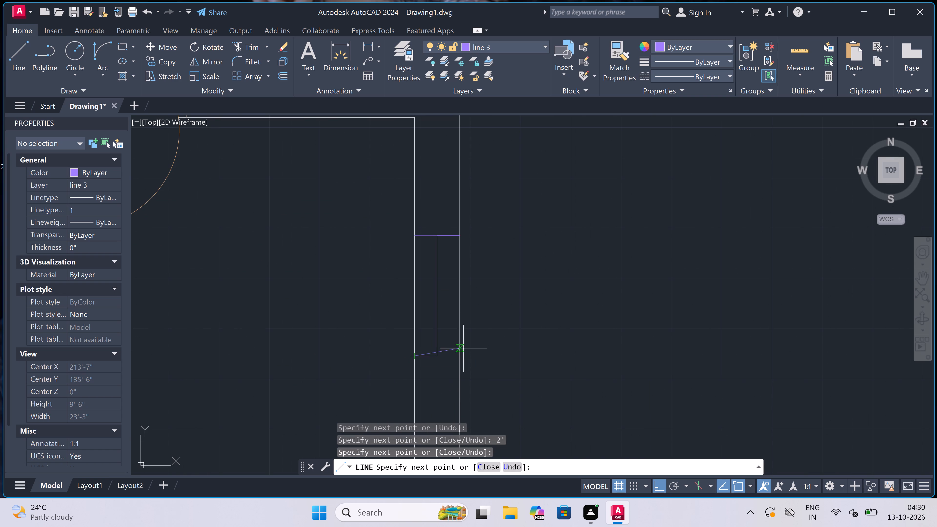
pyautogui.click(457, 359)
pyautogui.press('Escape')
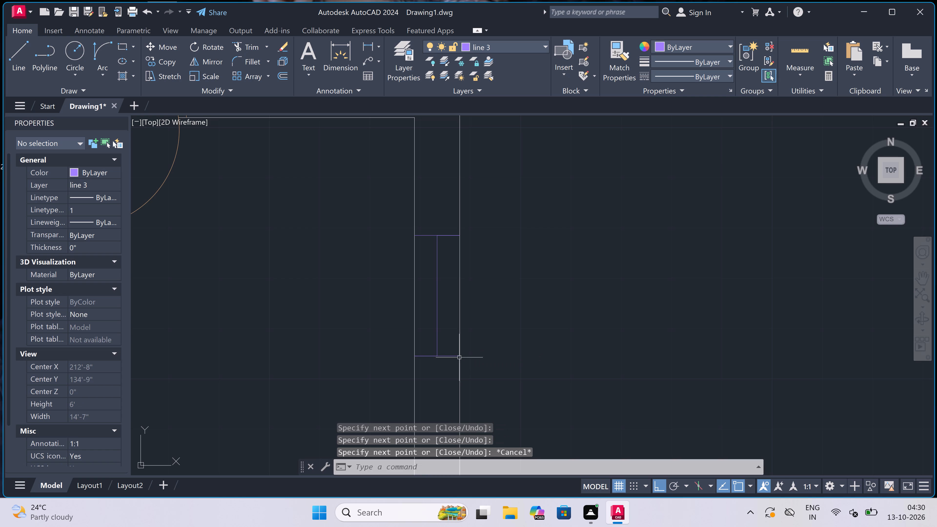
# Trim both east wall faces between the two end lines of this 2' window.
pyautogui.press('t')
pyautogui.press('r')
pyautogui.press('space')
pyautogui.click(460, 328)
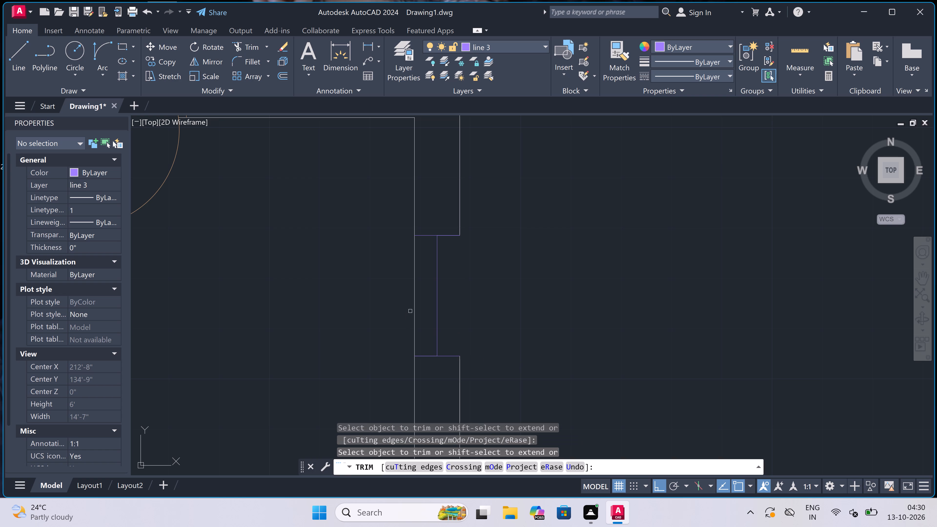
pyautogui.click(416, 304)
pyautogui.press('Escape')
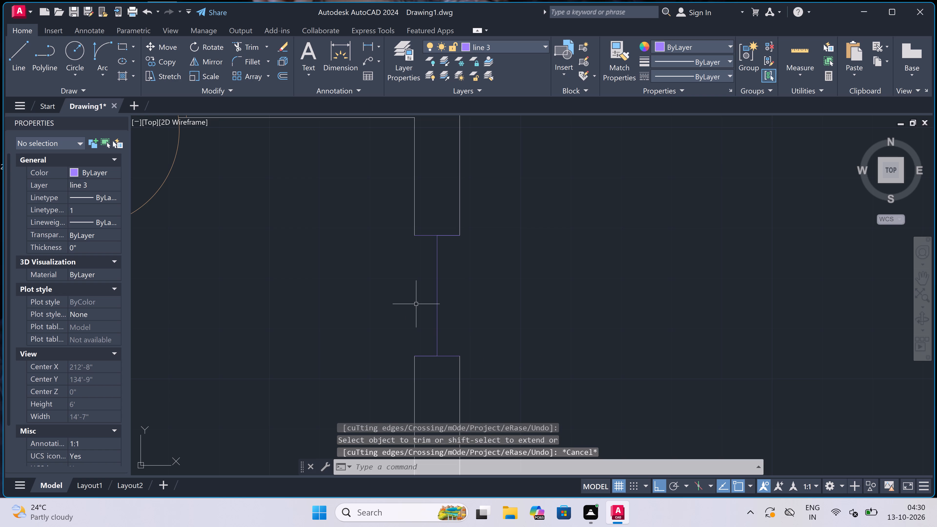
# Draw lines along both wall faces between the ends of this 2' window opening to close its outline.
pyautogui.press('l')
pyautogui.press('space')
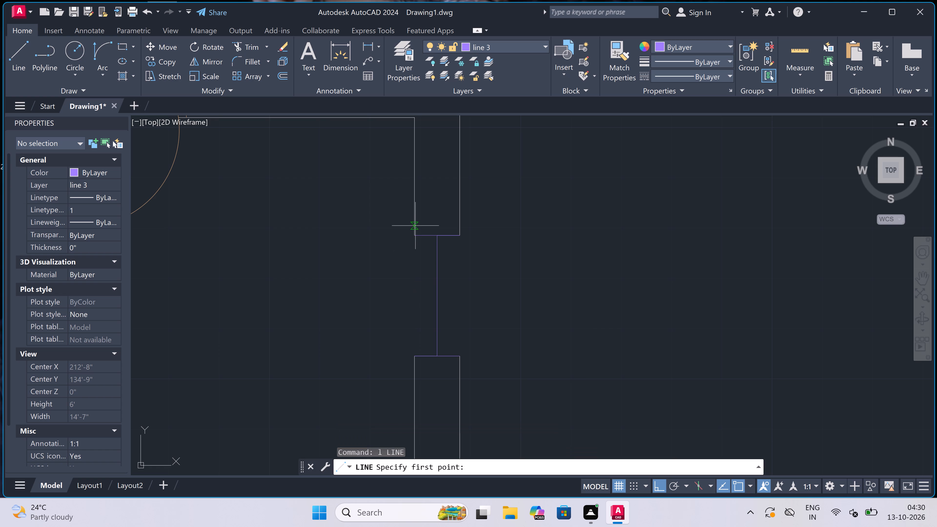
pyautogui.click(416, 238)
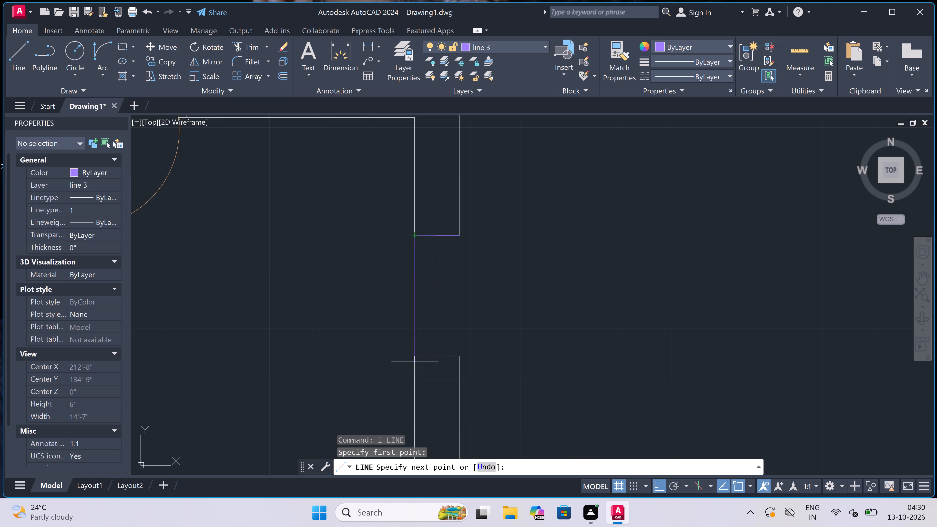
pyautogui.click(416, 352)
pyautogui.press('Escape')
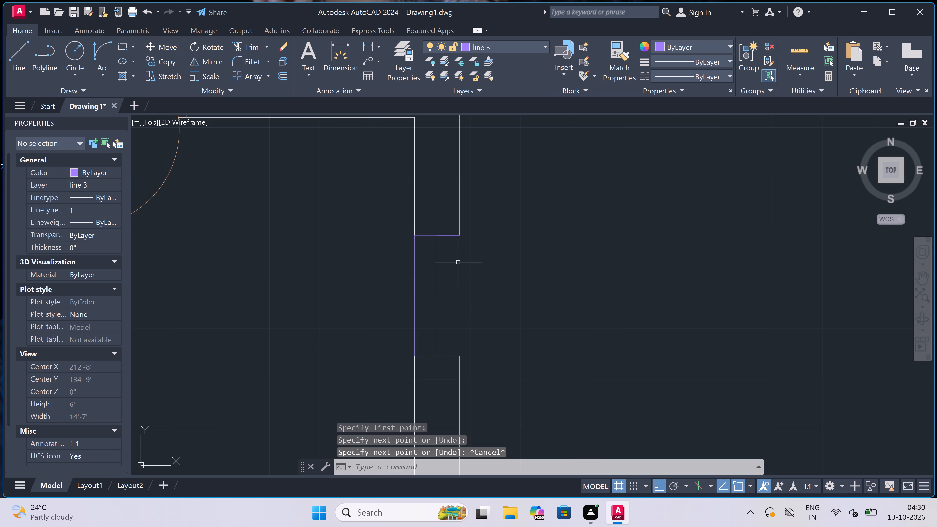
pyautogui.press('space')
pyautogui.moveTo(462, 238); pyautogui.dragTo(463, 267)
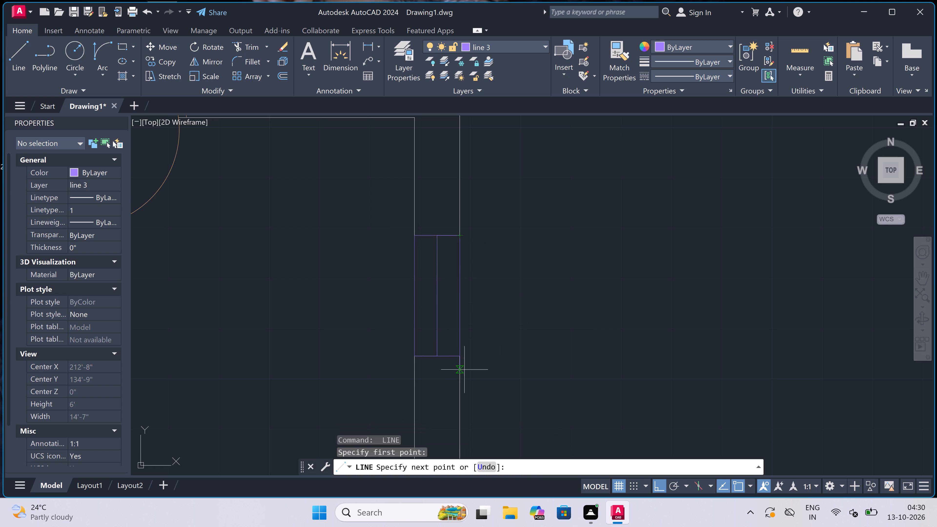
pyautogui.click(460, 357)
pyautogui.press('Escape')
# Draw a 5' window centreline inside the south wall of the southeast corner room, with lines across the wall at both ends.
pyautogui.scroll(-3, 420, 326)
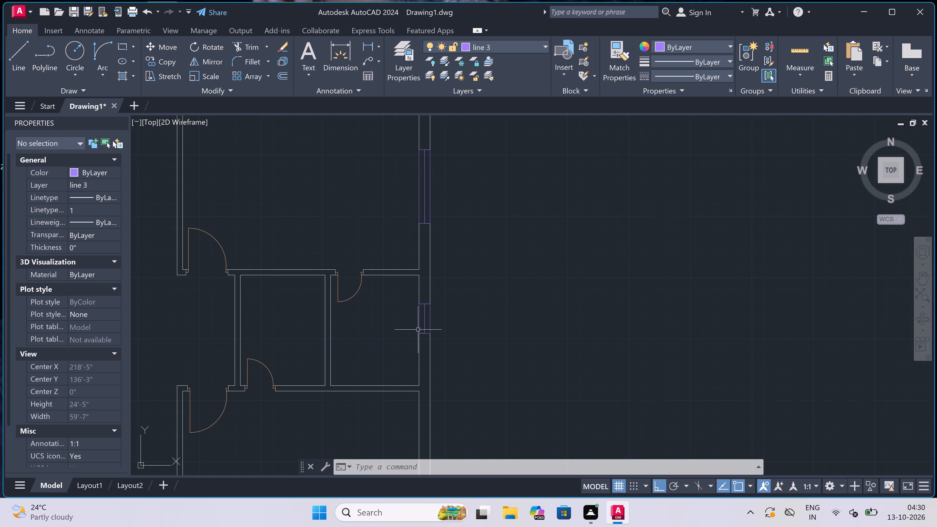
pyautogui.scroll(-1, 418, 330)
pyautogui.scroll(1, 406, 341)
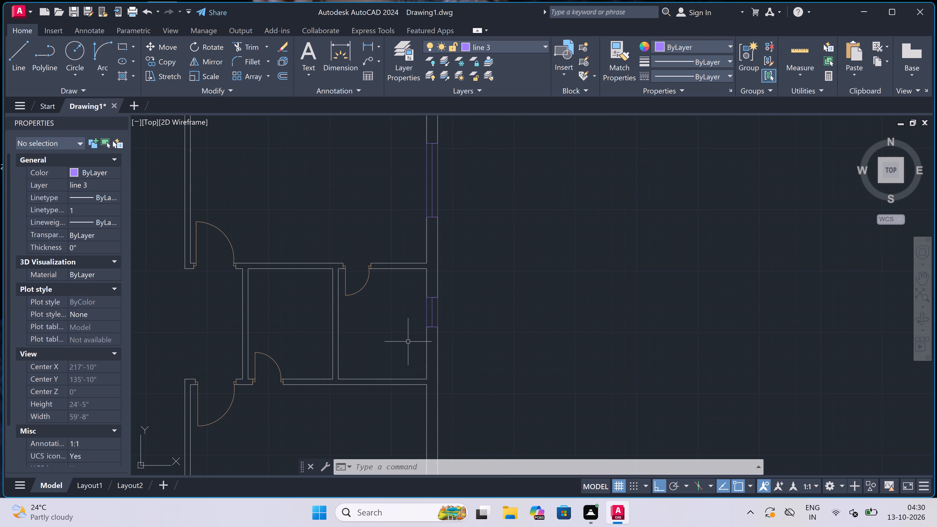
pyautogui.scroll(-3, 407, 342)
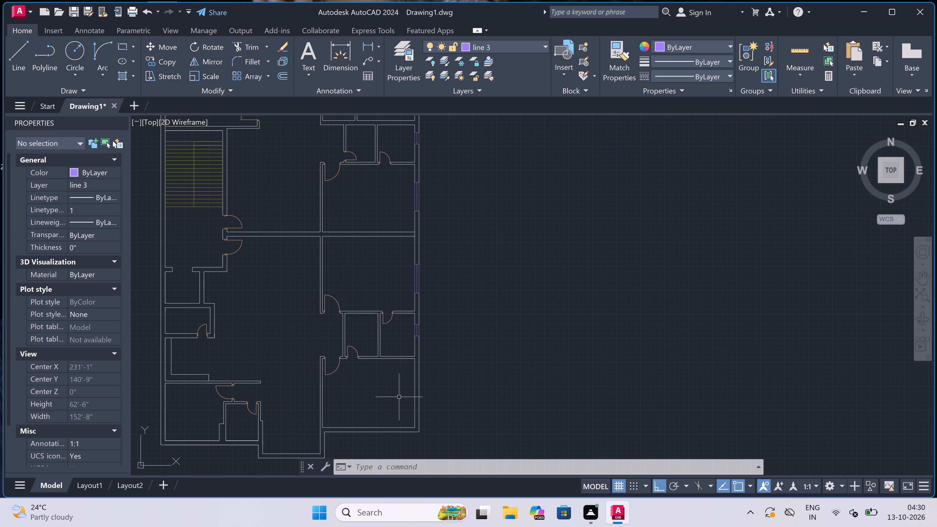
pyautogui.scroll(2, 341, 449)
pyautogui.scroll(1, 382, 417)
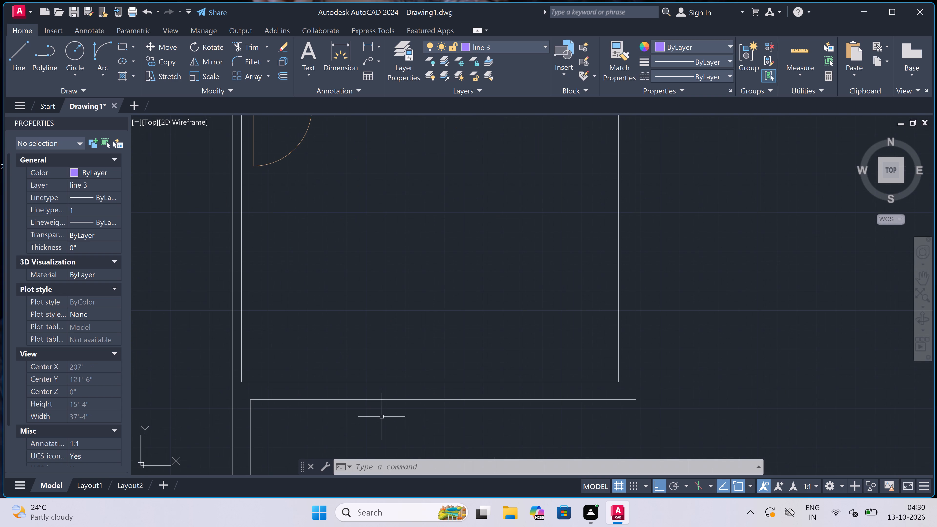
pyautogui.scroll(1, 365, 402)
pyautogui.press('space')
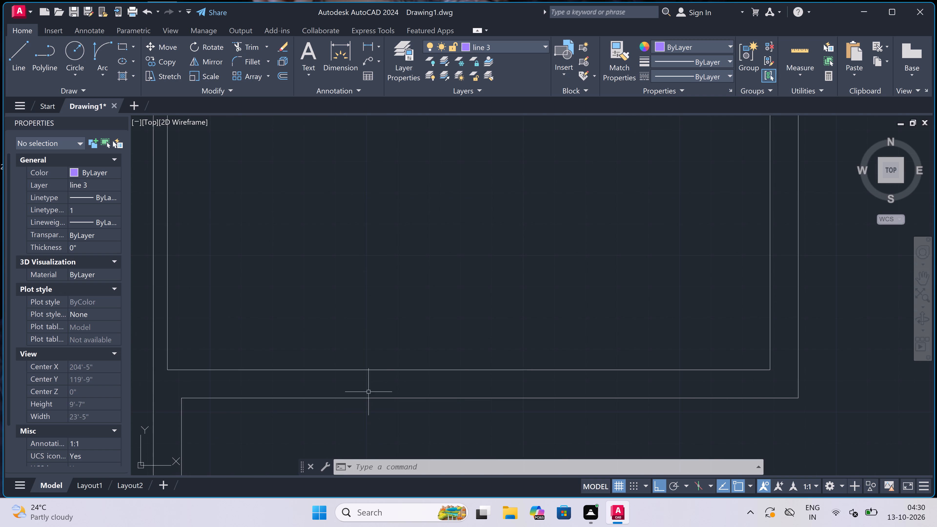
pyautogui.moveTo(333, 369); pyautogui.dragTo(334, 376)
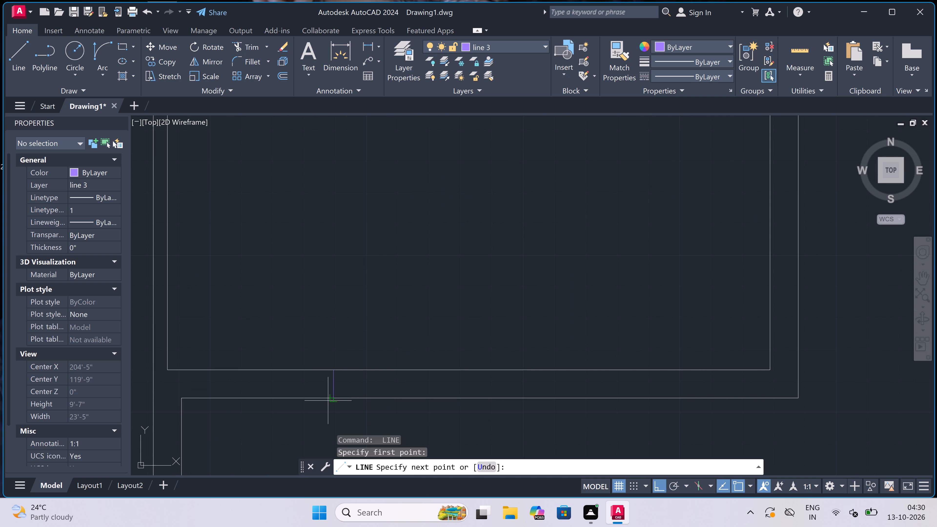
pyautogui.click(329, 399)
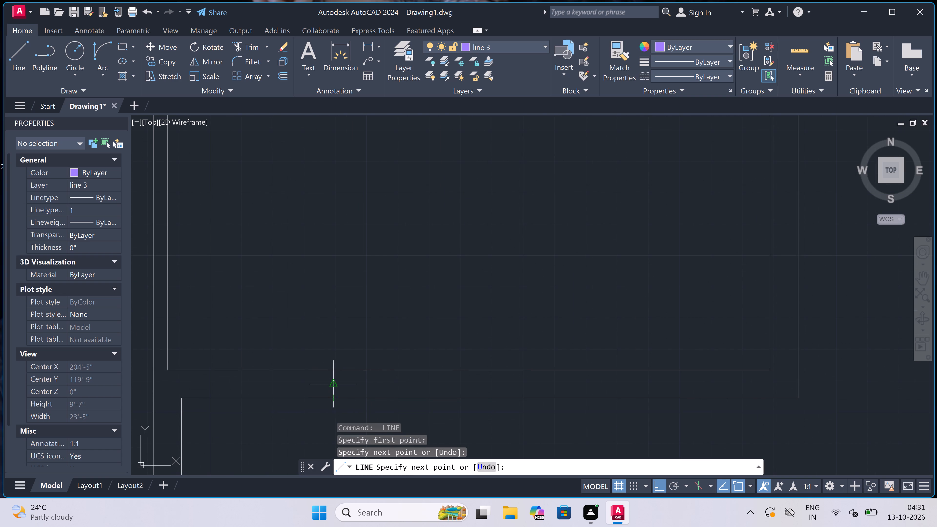
pyautogui.moveTo(334, 387); pyautogui.dragTo(341, 386)
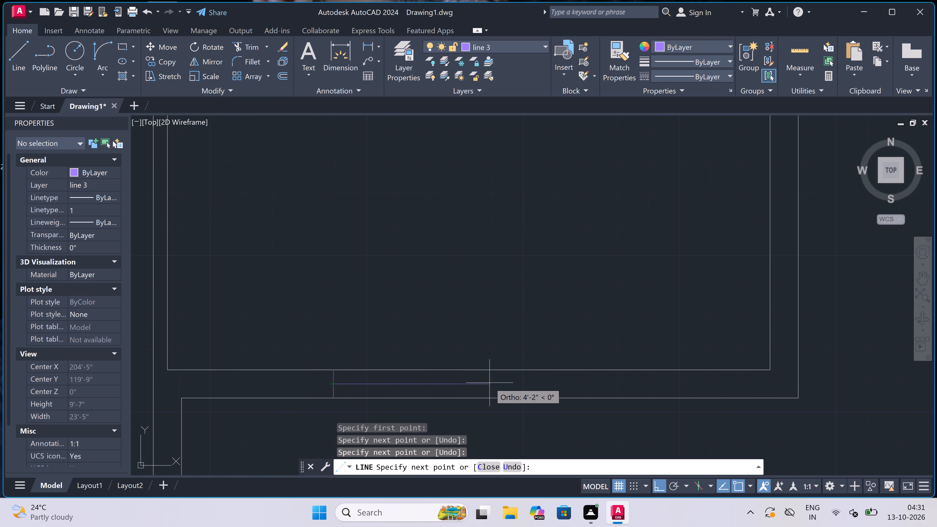
pyautogui.press('5')
pyautogui.write("'")
pyautogui.press('space')
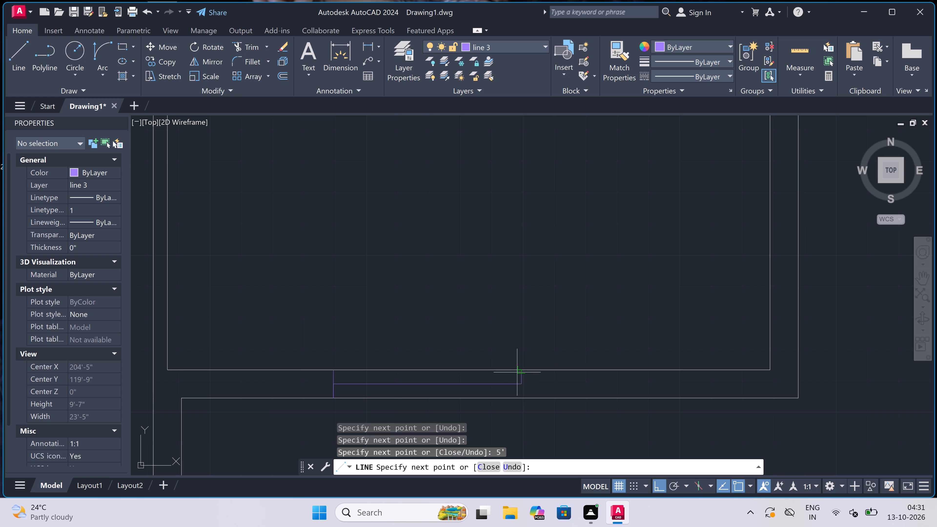
pyautogui.click(521, 367)
pyautogui.click(521, 398)
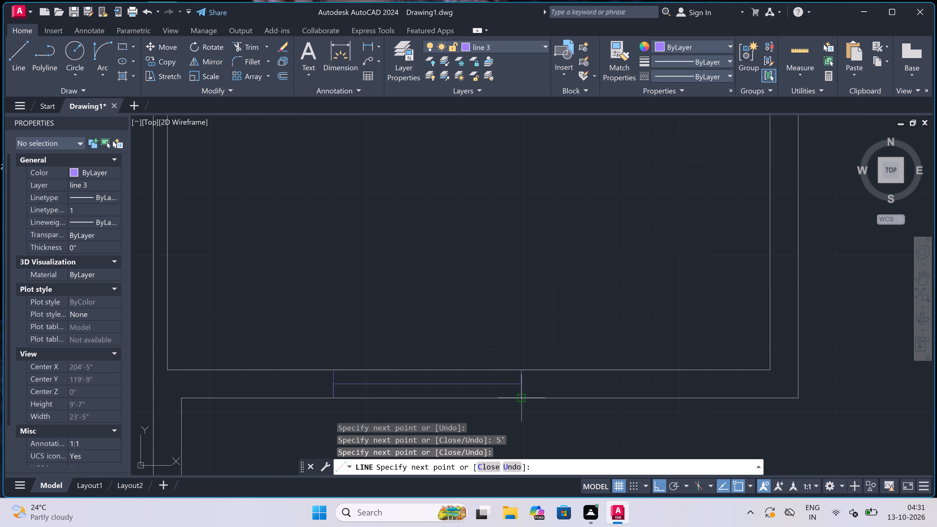
pyautogui.press('Escape')
# Trim both south wall faces between the two end lines of this 5' window.
pyautogui.press('t')
pyautogui.press('r')
pyautogui.press('space')
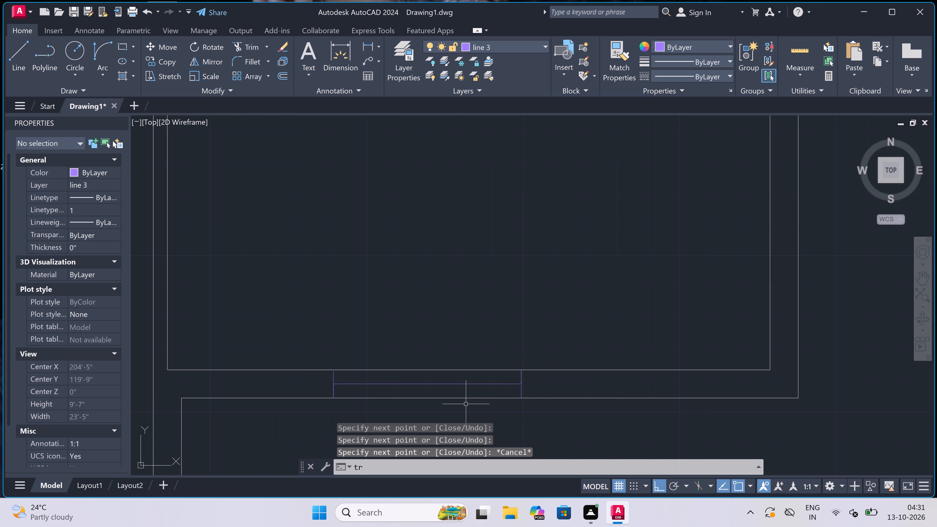
pyautogui.click(463, 396)
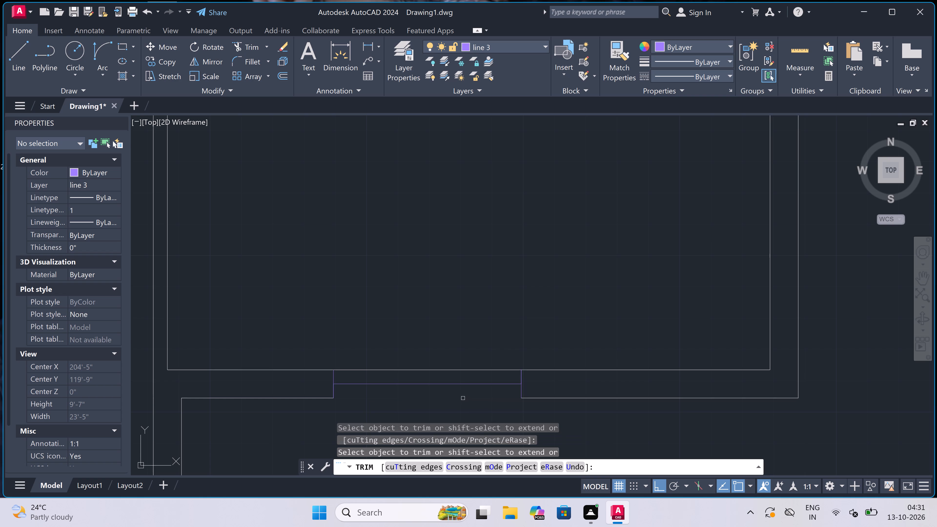
pyautogui.click(453, 370)
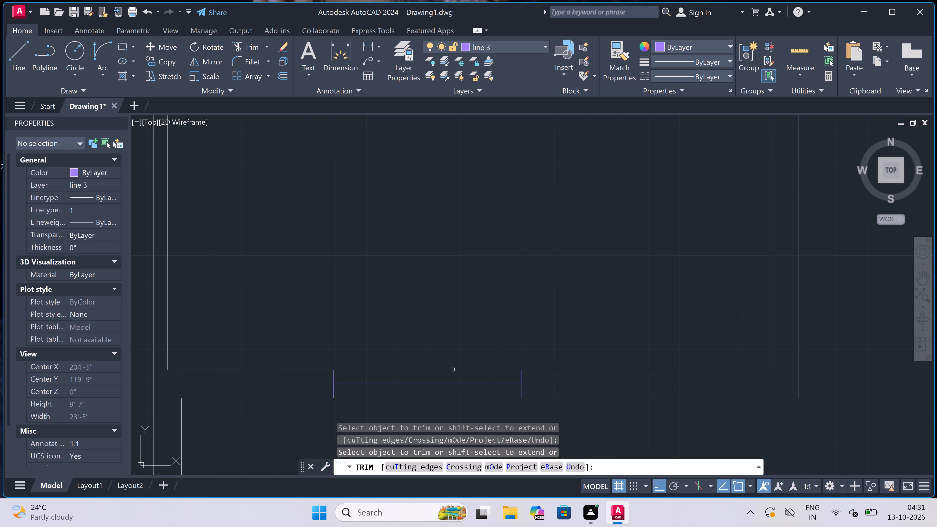
pyautogui.press('Escape')
# Draw lines along both wall faces between the ends of the south wall window opening to close its outline.
pyautogui.press('l')
pyautogui.press('space')
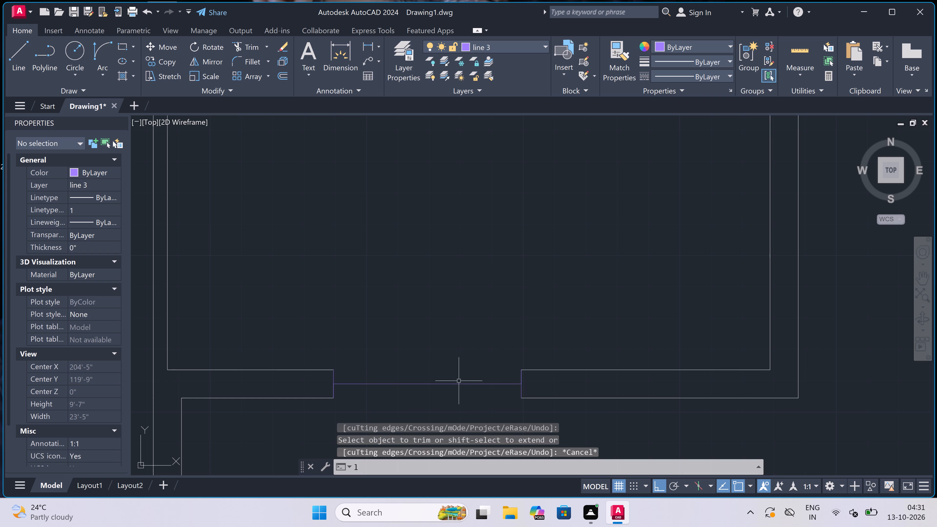
pyautogui.moveTo(332, 367); pyautogui.dragTo(338, 369)
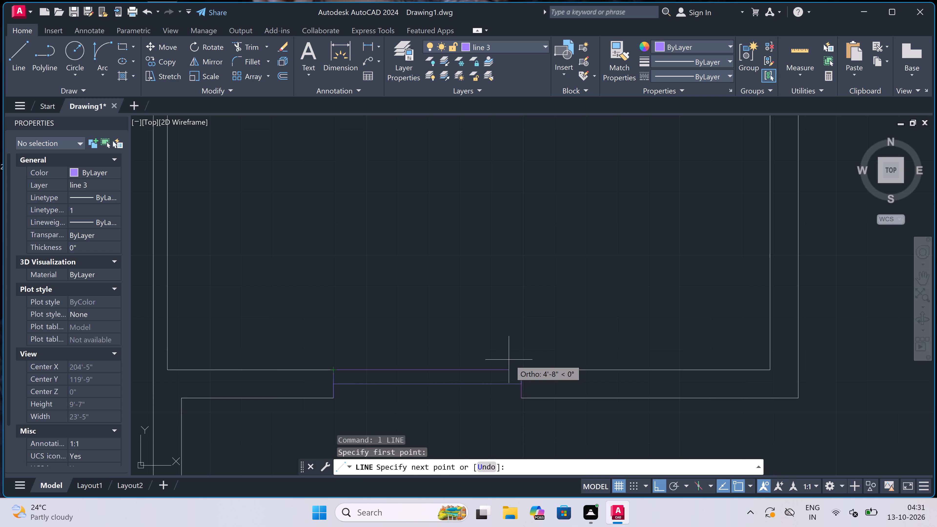
pyautogui.click(517, 368)
pyautogui.press('Escape')
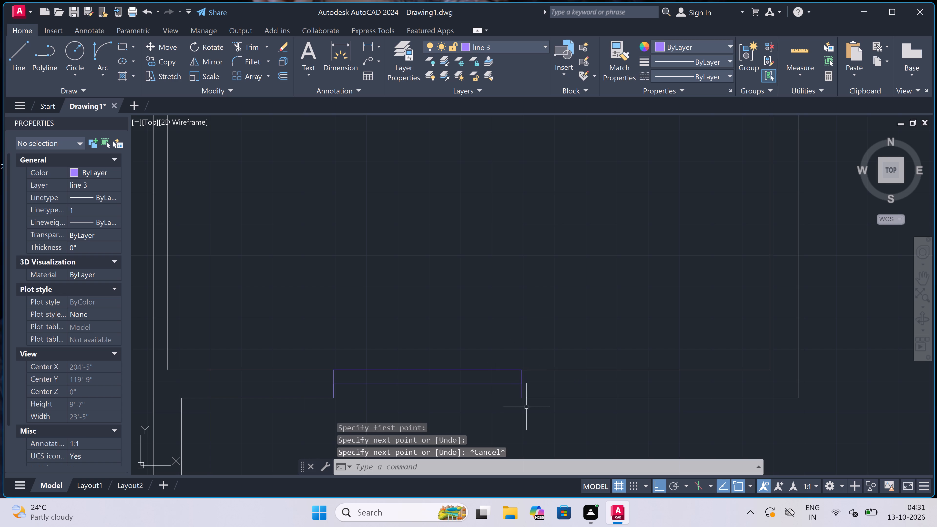
pyautogui.press('space')
pyautogui.click(519, 399)
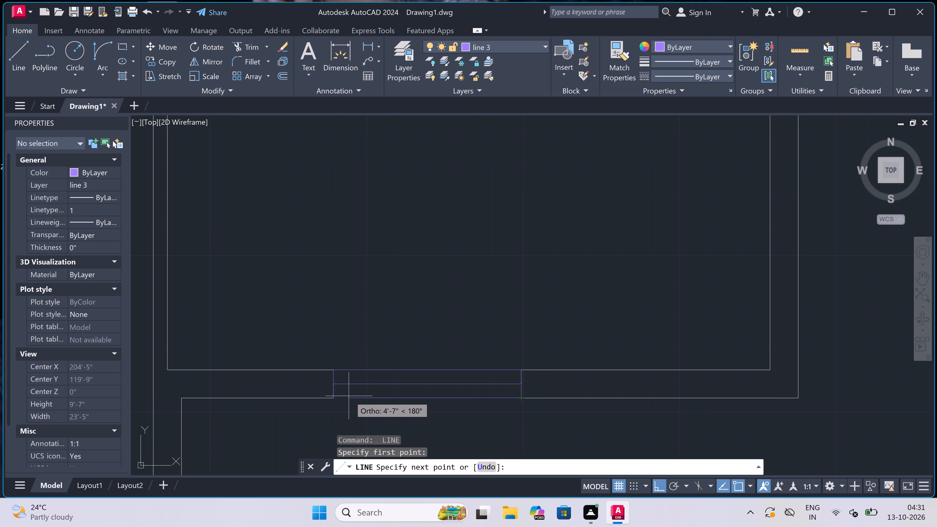
pyautogui.click(330, 397)
pyautogui.press('Escape')
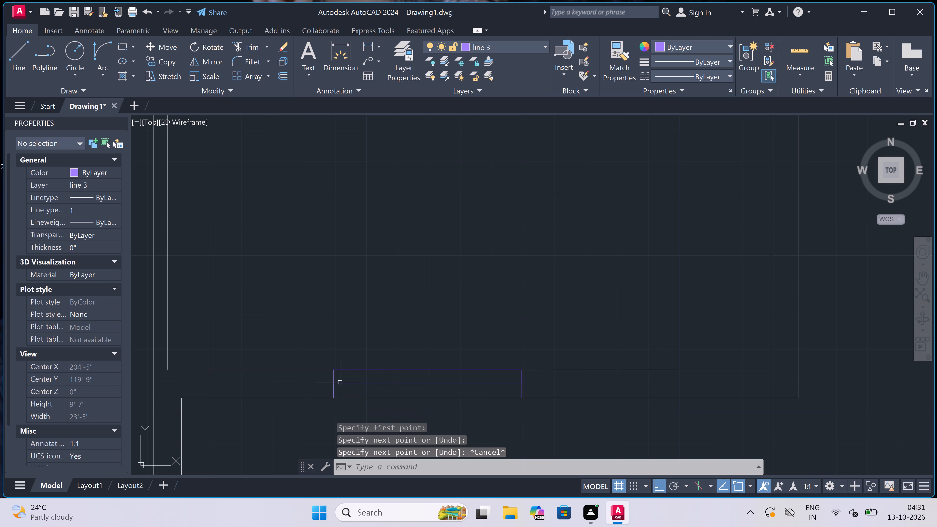
# Draw a 5' window centreline inside the east wall of the southeast corner room, with lines across the wall at both ends.
pyautogui.scroll(-3, 351, 371)
pyautogui.press('space')
pyautogui.scroll(1, 454, 280)
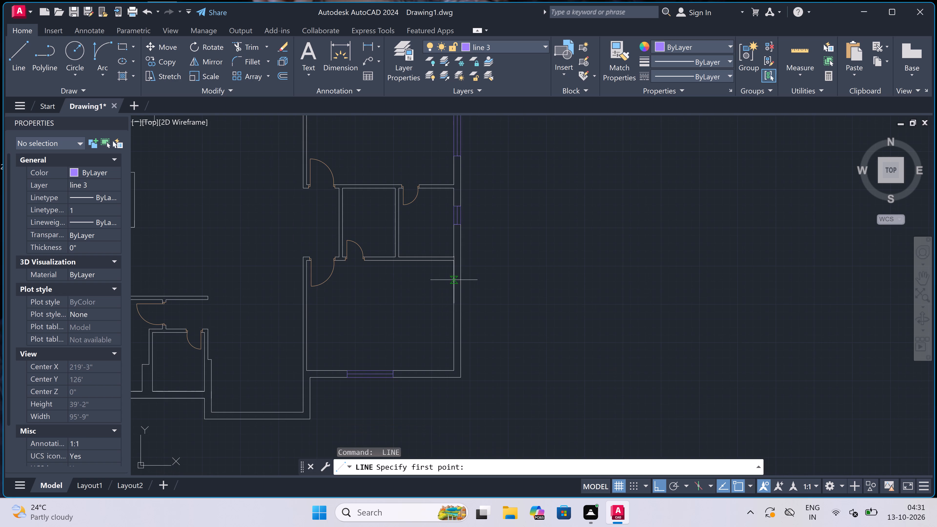
pyautogui.click(454, 283)
pyautogui.click(462, 285)
pyautogui.scroll(3, 460, 285)
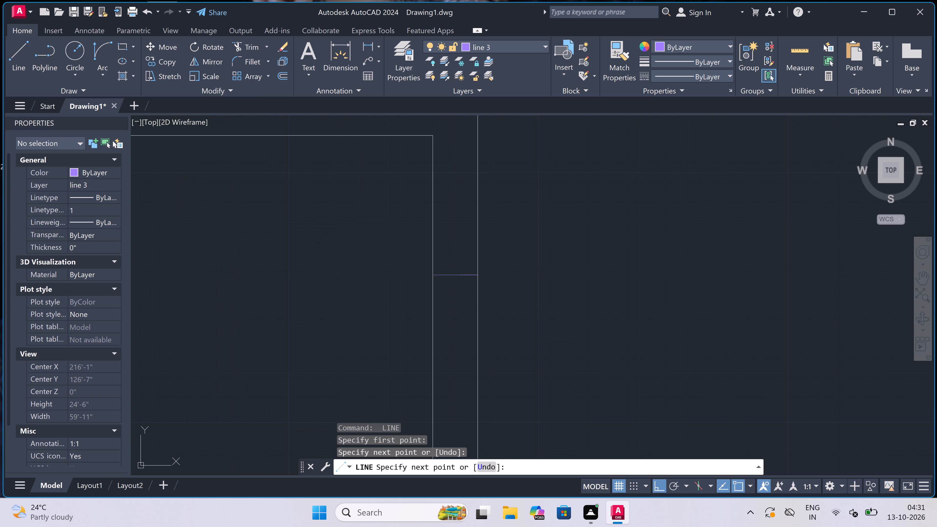
pyautogui.click(457, 278)
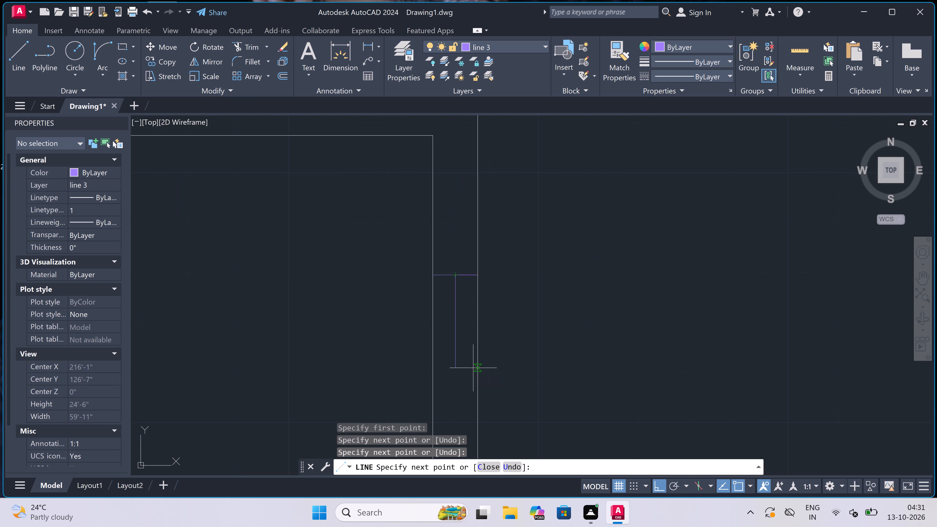
pyautogui.write("5'")
pyautogui.press('space')
pyautogui.scroll(-4, 474, 350)
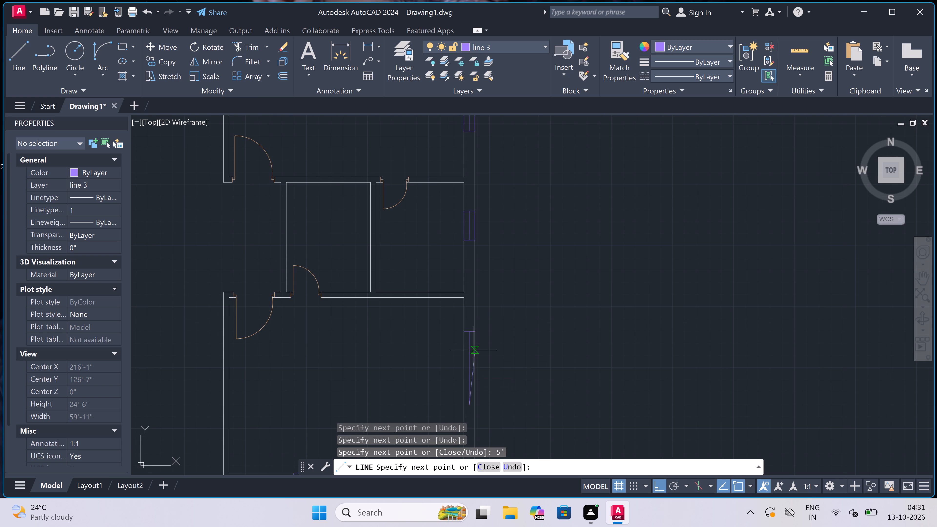
pyautogui.scroll(3, 468, 407)
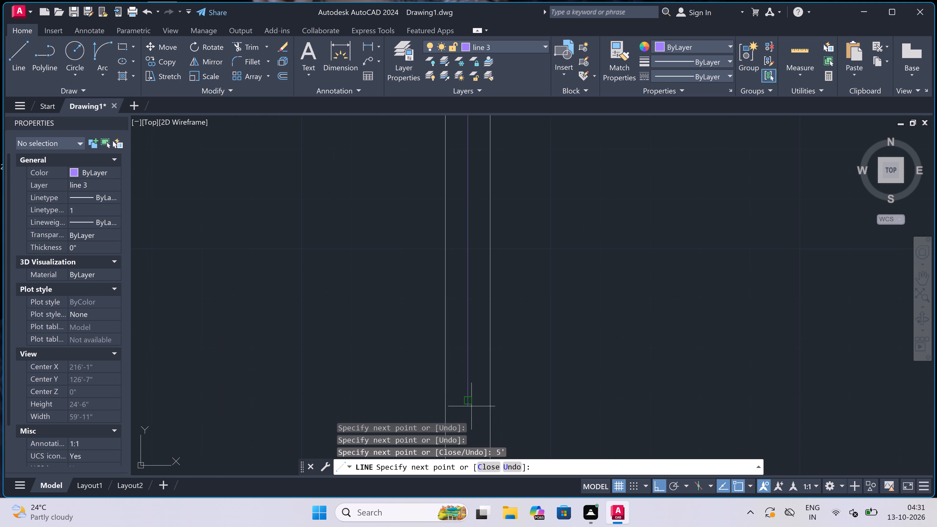
pyautogui.click(447, 400)
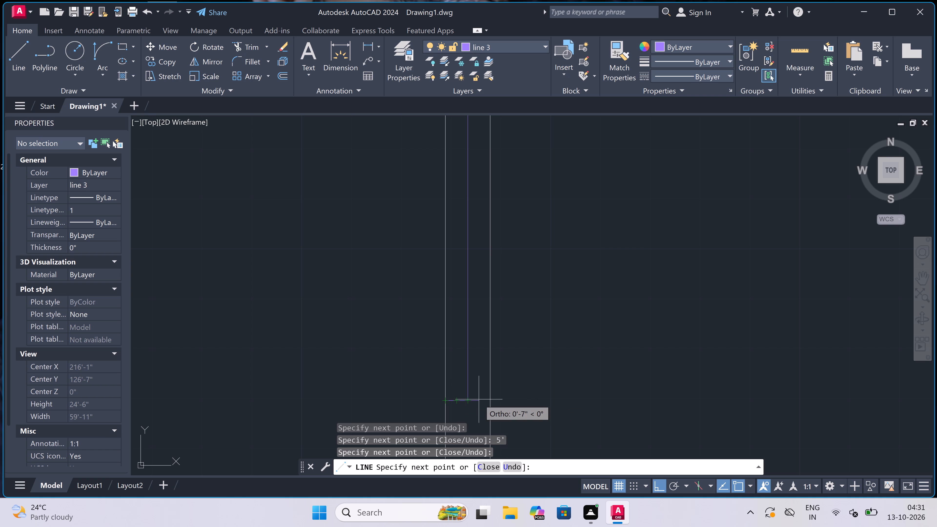
pyautogui.click(492, 400)
pyautogui.press('Escape')
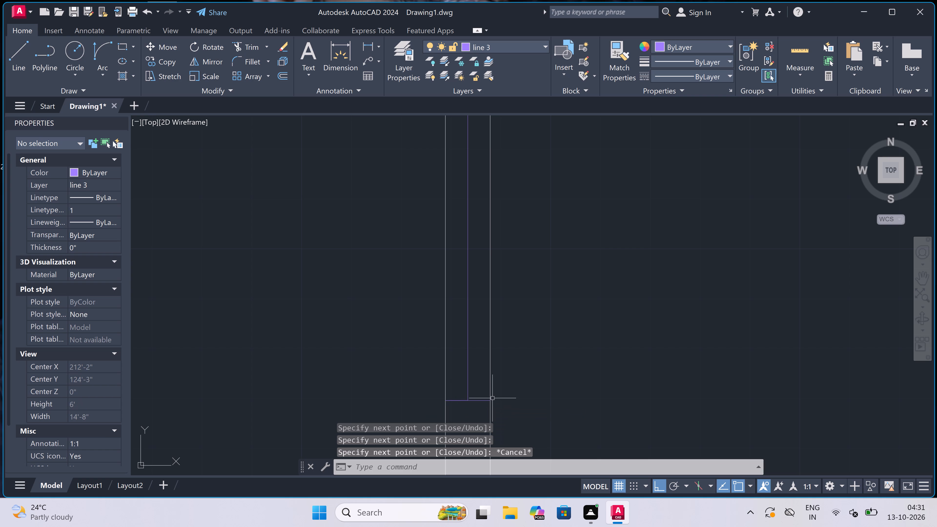
# Trim both east wall faces between the two end lines of this 5' window.
pyautogui.write('tr')
pyautogui.press('space')
pyautogui.scroll(-1, 493, 398)
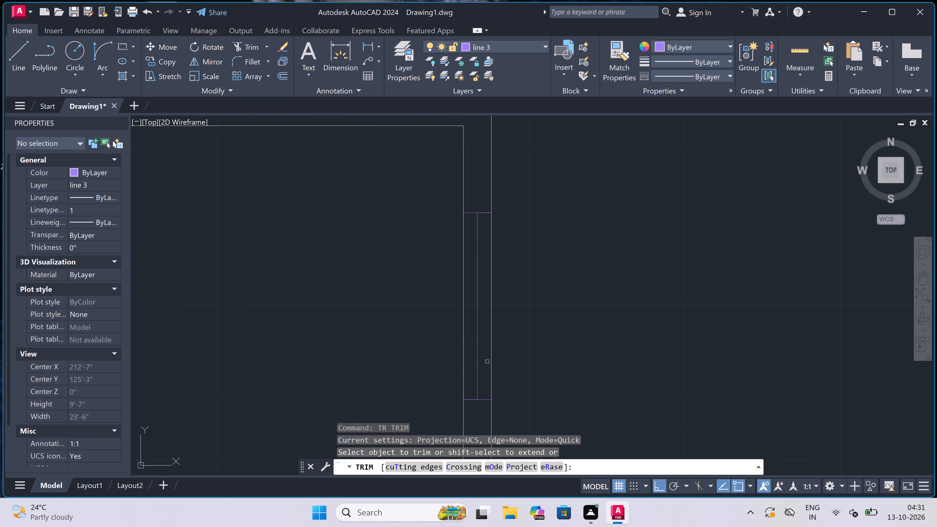
pyautogui.click(491, 355)
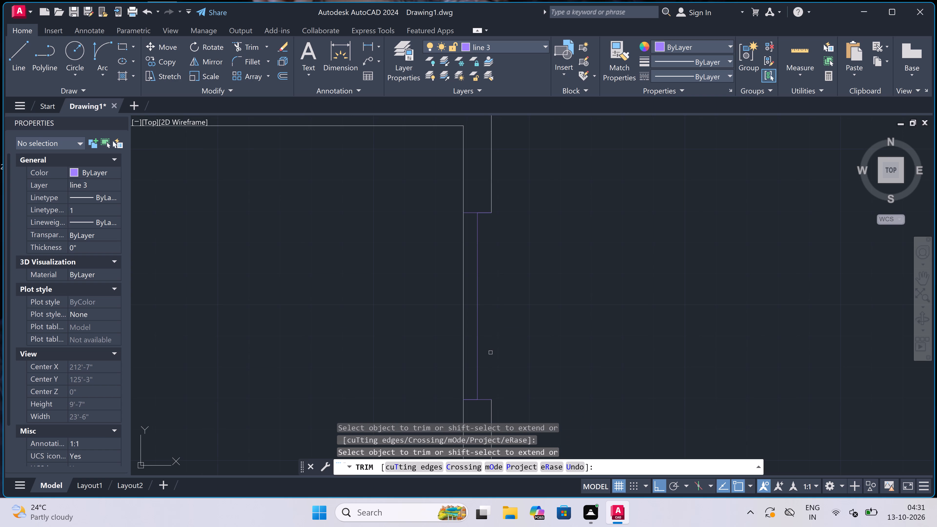
pyautogui.click(463, 340)
pyautogui.press('Escape')
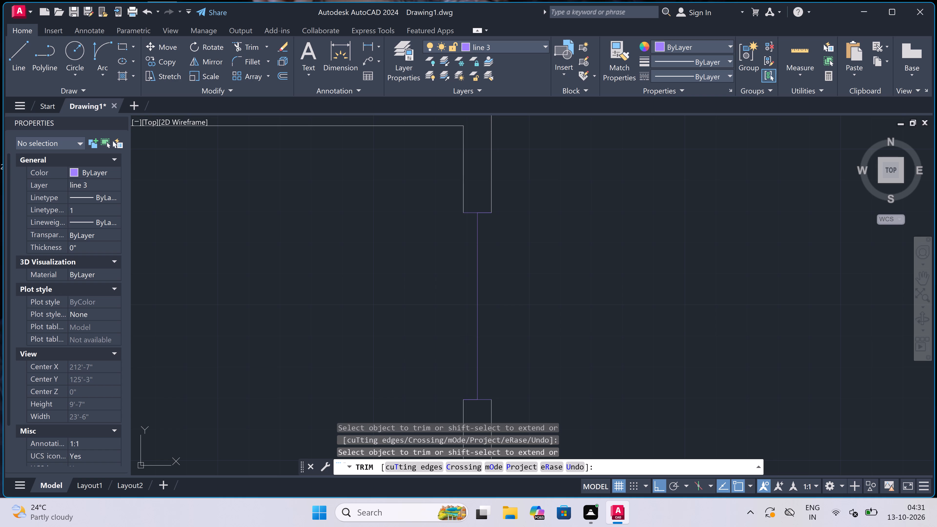
# Draw lines along both wall faces between the ends of the east wall window opening to close its outline.
pyautogui.press('l')
pyautogui.press('space')
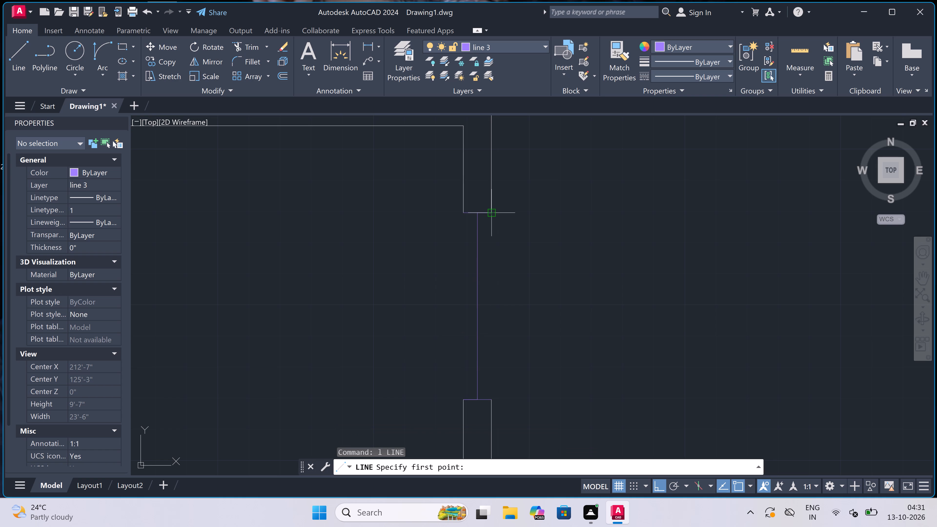
pyautogui.moveTo(489, 212); pyautogui.dragTo(490, 223)
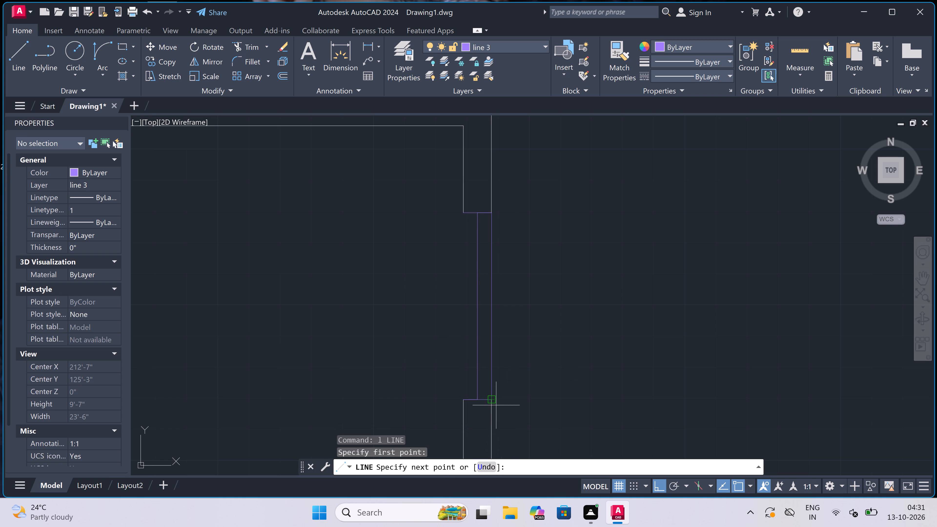
pyautogui.click(494, 398)
pyautogui.press('Escape')
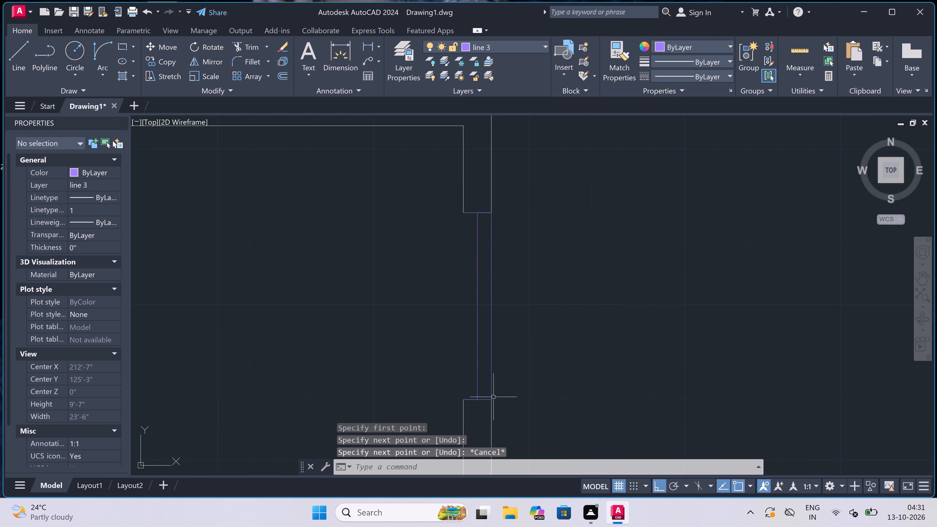
pyautogui.press('space')
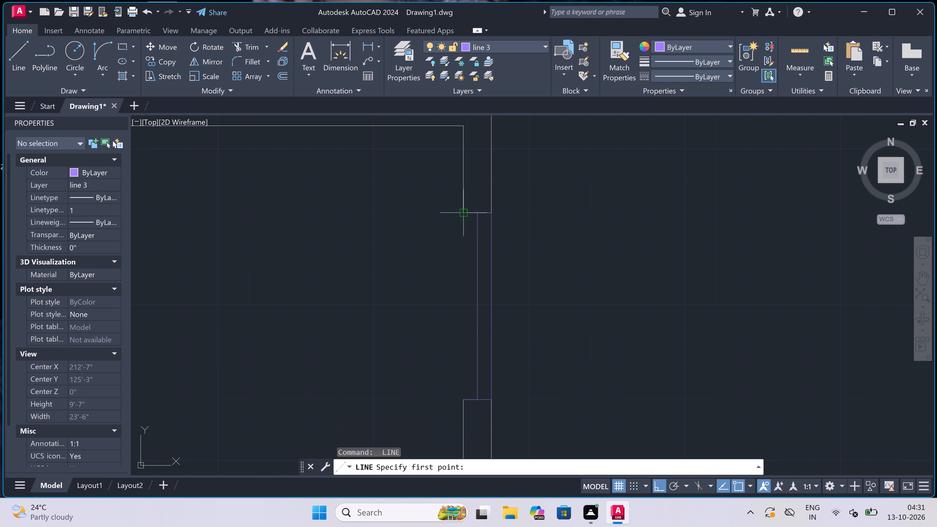
pyautogui.moveTo(467, 213); pyautogui.dragTo(466, 232)
pyautogui.click(463, 402)
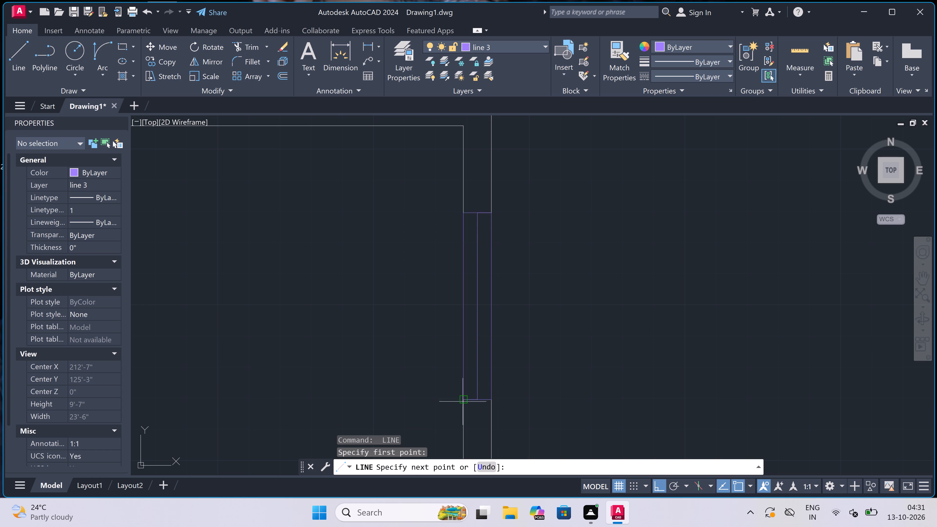
pyautogui.press('Escape')
# Draw a 2' window centreline inside the south wall of the small room beside the southwest room, with lines across the wall at both ends.
pyautogui.scroll(-4, 454, 344)
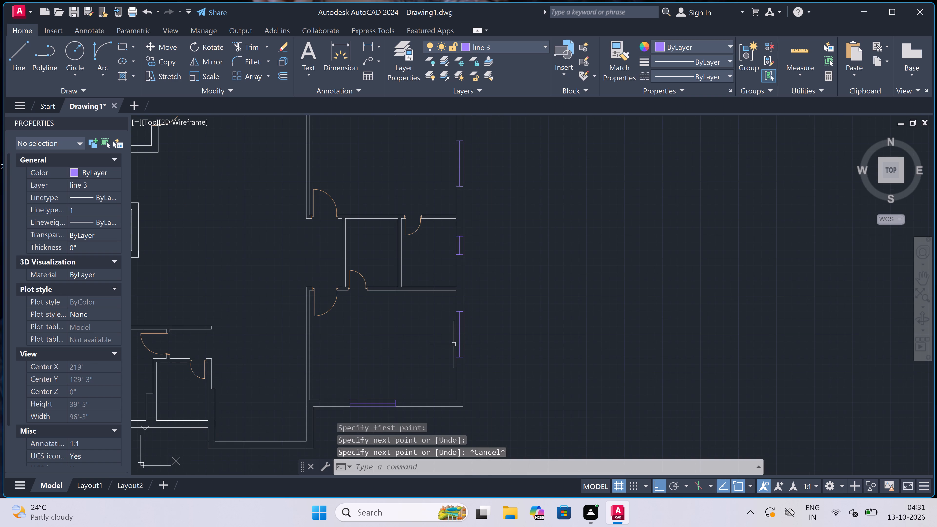
pyautogui.scroll(-2, 454, 344)
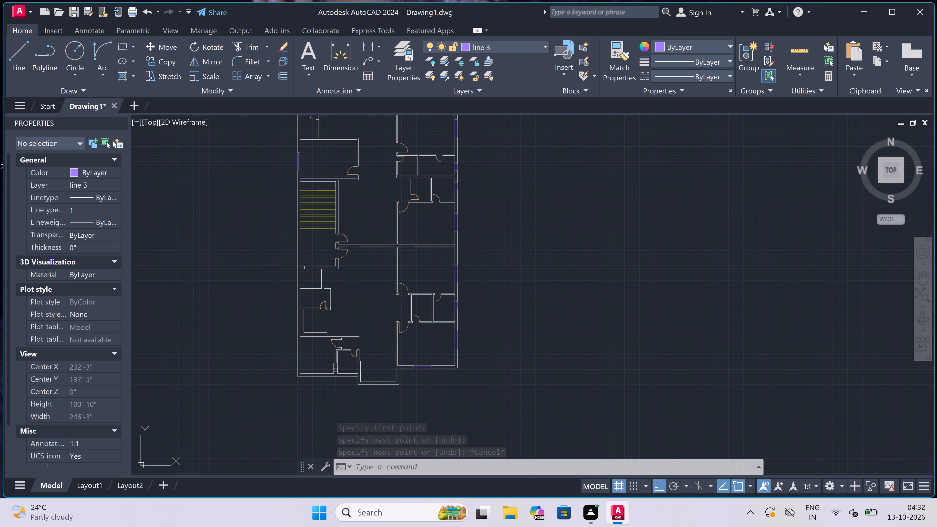
pyautogui.scroll(3, 341, 382)
pyautogui.press('space')
pyautogui.scroll(2, 348, 348)
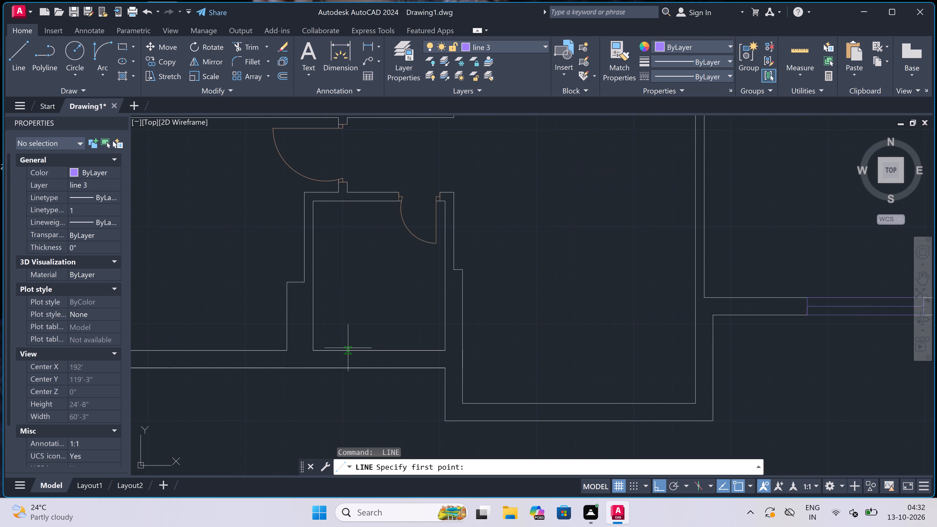
pyautogui.scroll(1, 348, 348)
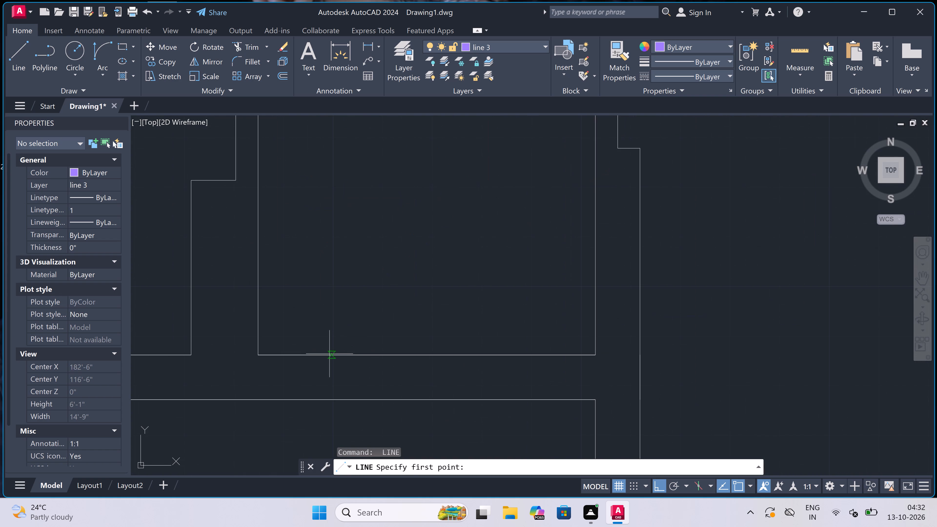
pyautogui.click(324, 353)
pyautogui.click(325, 395)
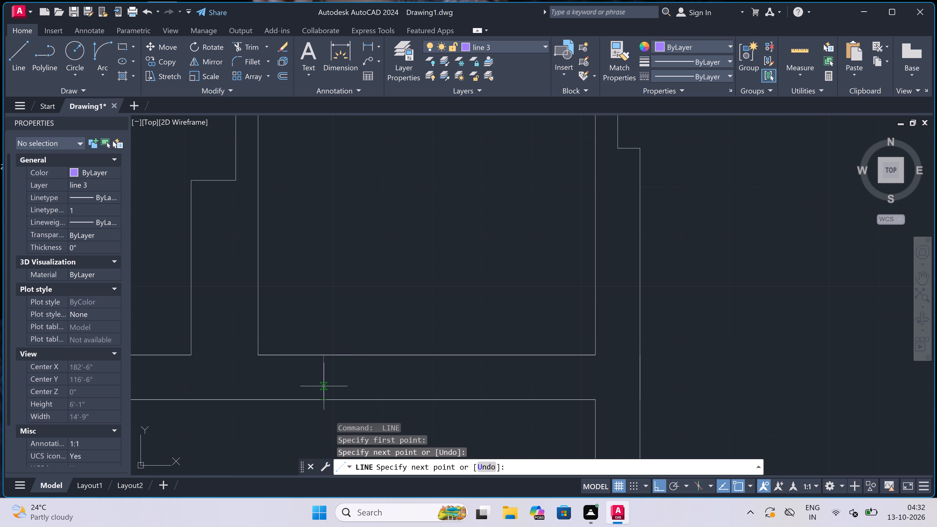
pyautogui.moveTo(323, 377); pyautogui.dragTo(337, 376)
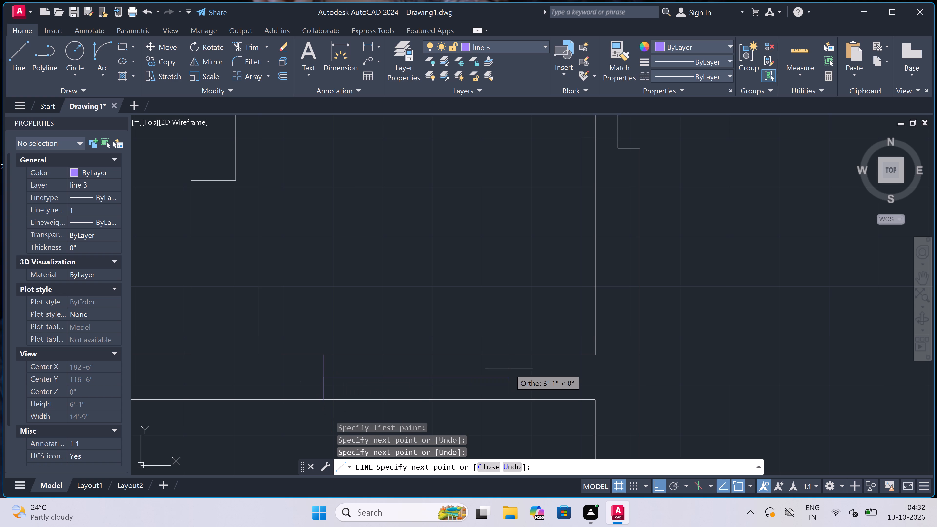
pyautogui.write("2'")
pyautogui.press('space')
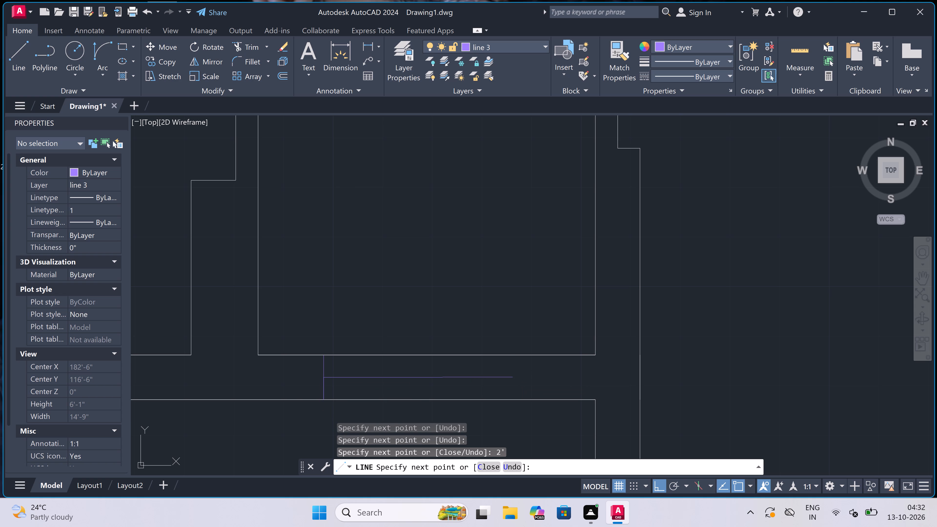
pyautogui.click(441, 360)
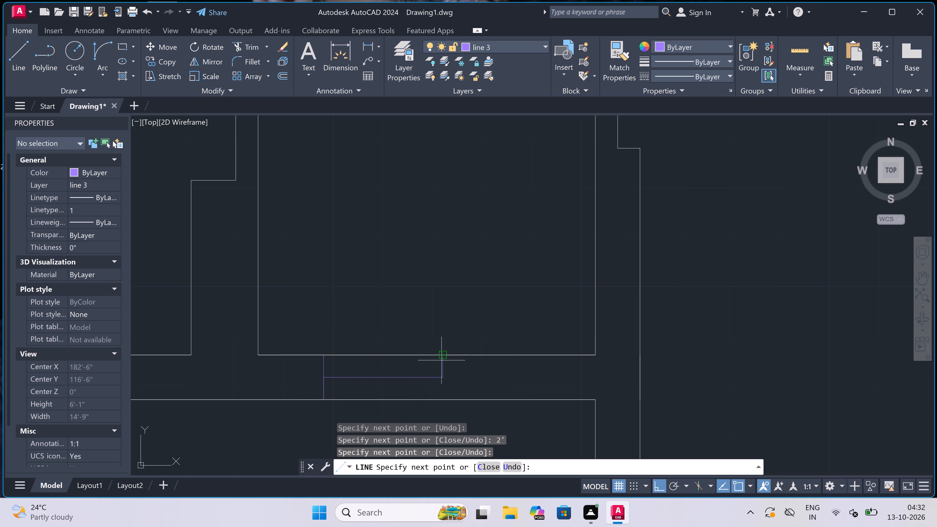
pyautogui.click(441, 401)
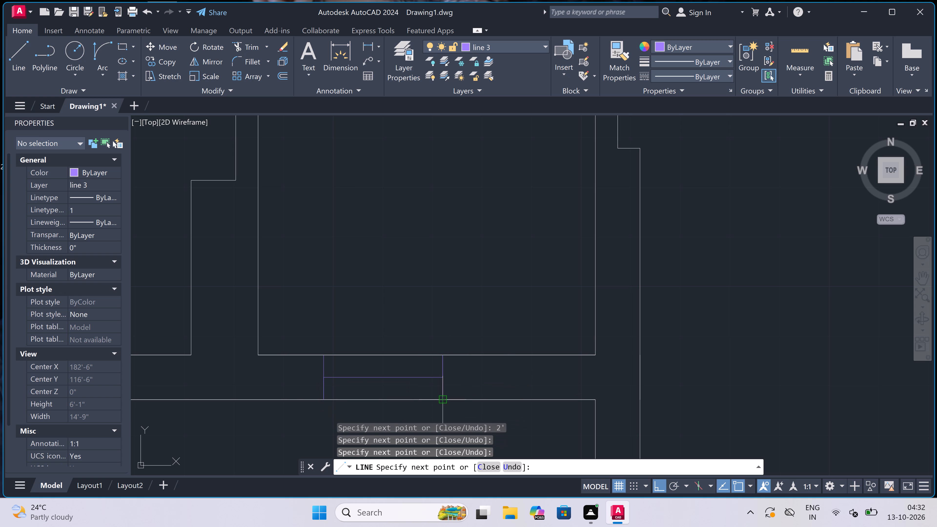
pyautogui.press('Escape')
# Delete the duplicate lines overlapping the inner and outer south wall faces at the small room's 2' window.
pyautogui.click(472, 355)
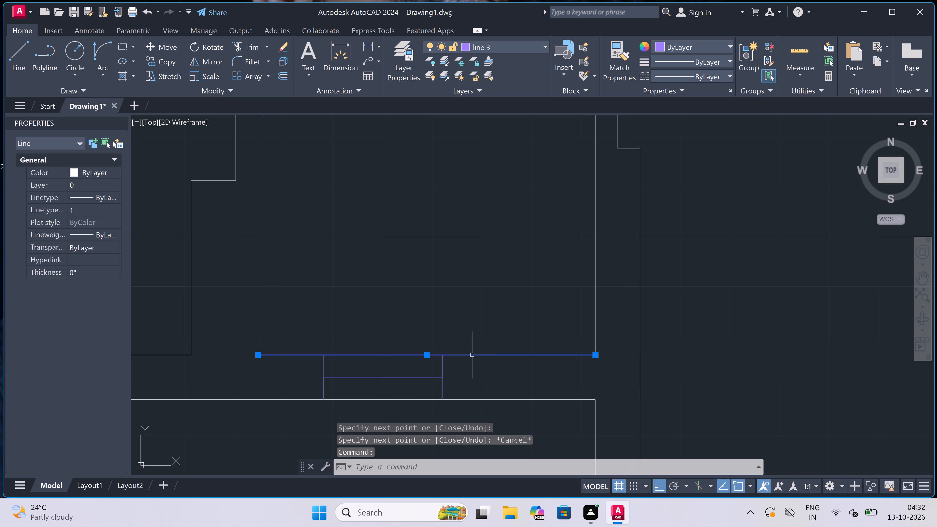
pyautogui.press('Delete')
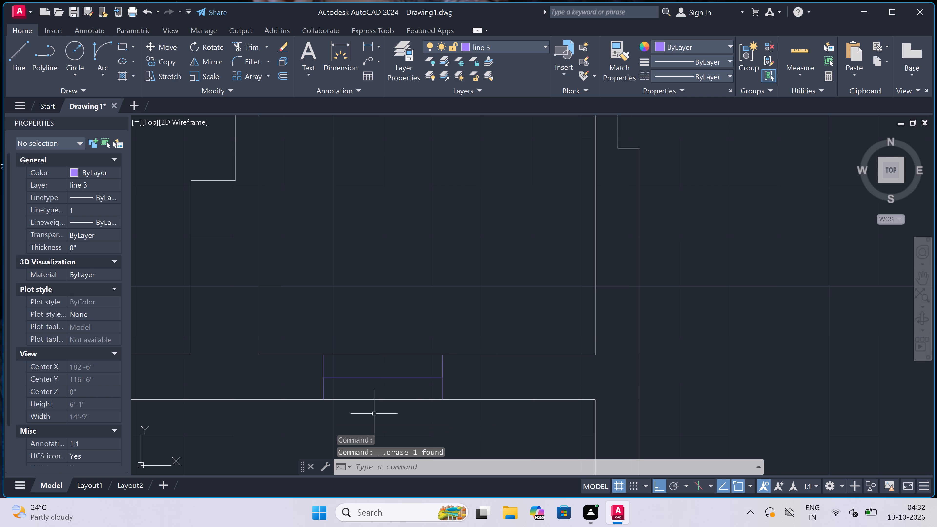
pyautogui.click(289, 401)
pyautogui.press('Delete')
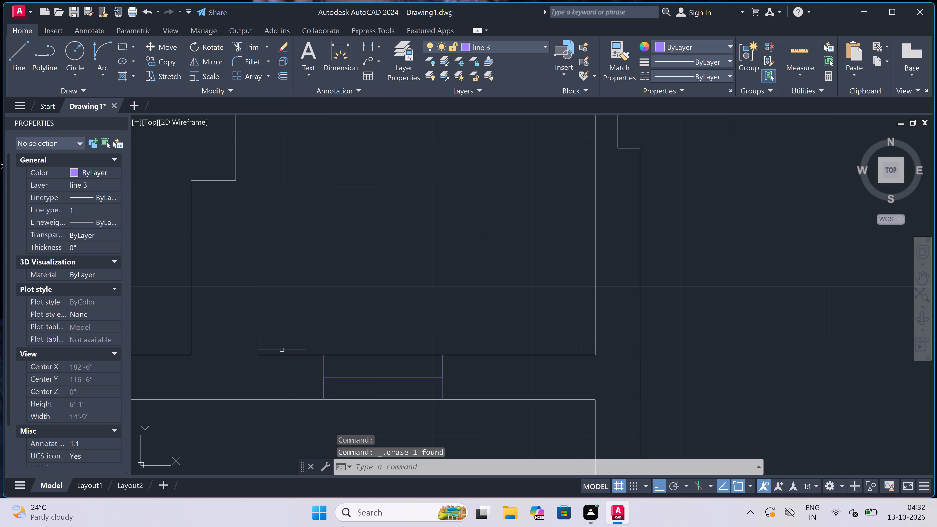
pyautogui.click(283, 357)
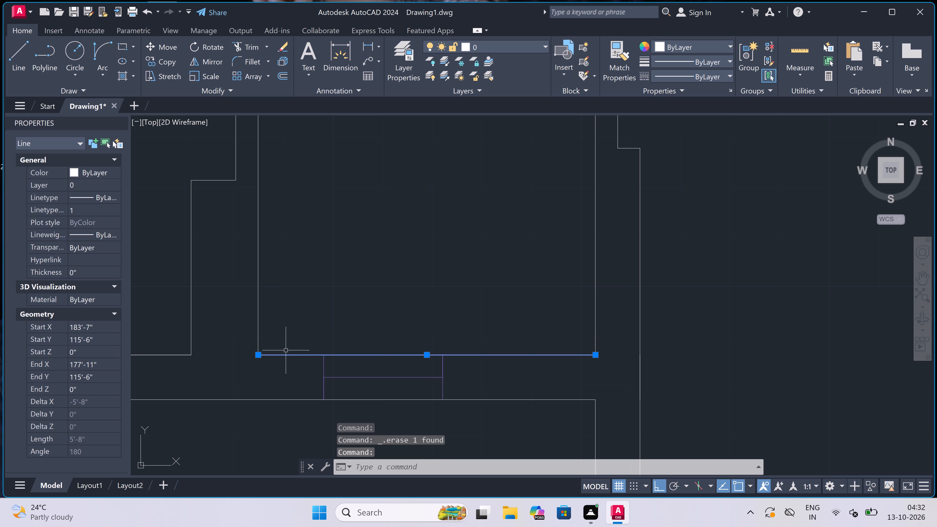
pyautogui.press('Delete')
# Delete the duplicate lines overlapping the inner south and west wall faces of the southwest corner room.
pyautogui.scroll(-6, 288, 350)
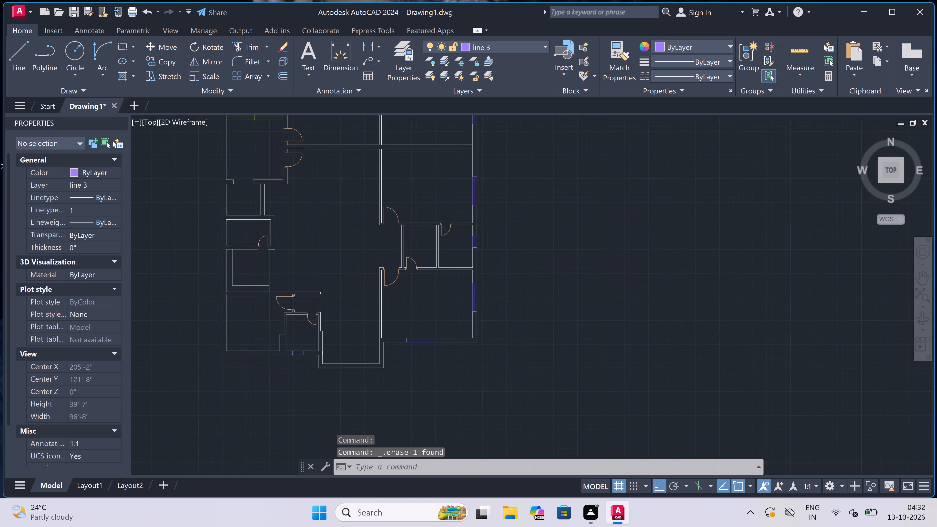
pyautogui.scroll(4, 245, 348)
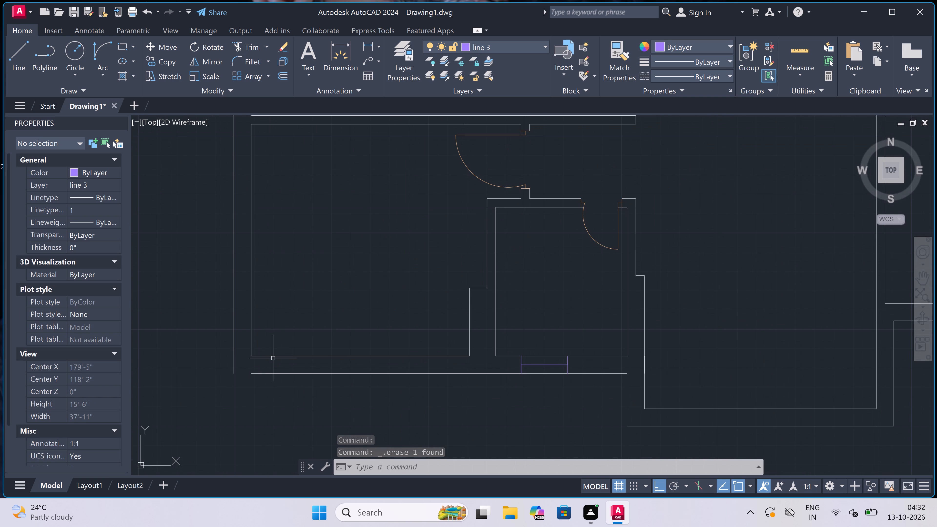
pyautogui.click(273, 357)
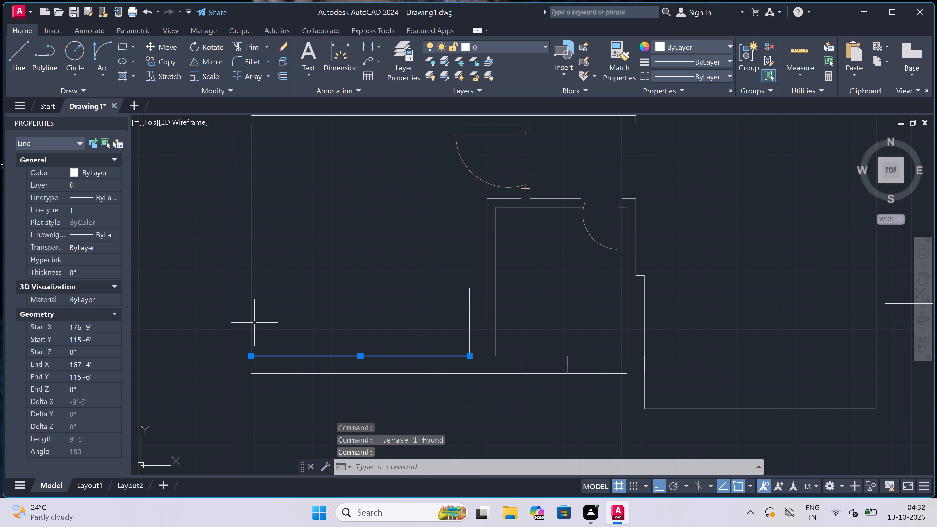
pyautogui.click(252, 319)
pyautogui.press('Delete')
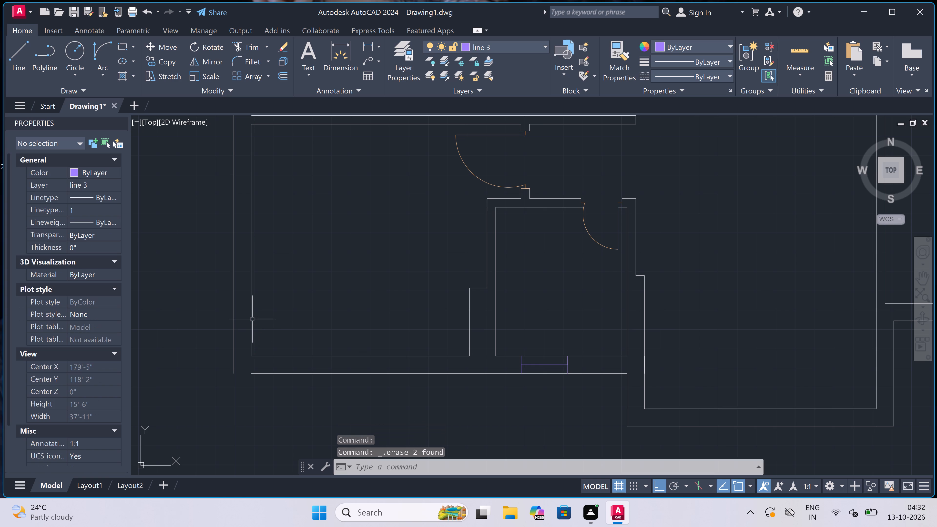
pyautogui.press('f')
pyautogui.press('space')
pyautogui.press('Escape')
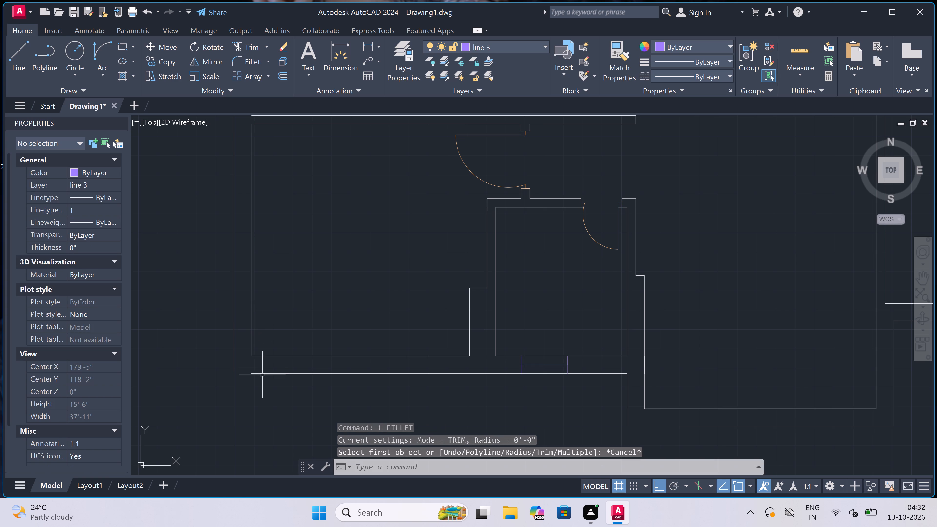
# Extend the outer south wall line to meet the outer west wall line at the building's southwest corner.
pyautogui.write('ex')
pyautogui.press('space')
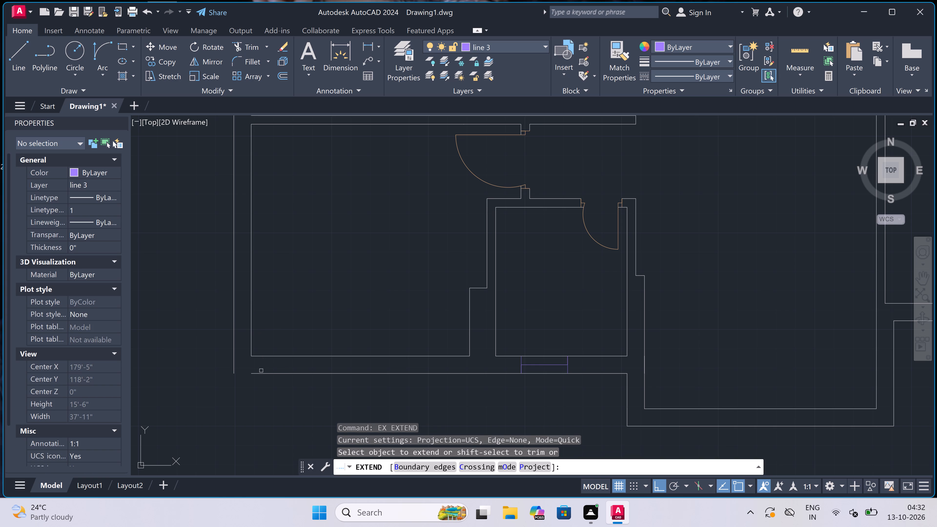
pyautogui.click(260, 368)
pyautogui.click(253, 389)
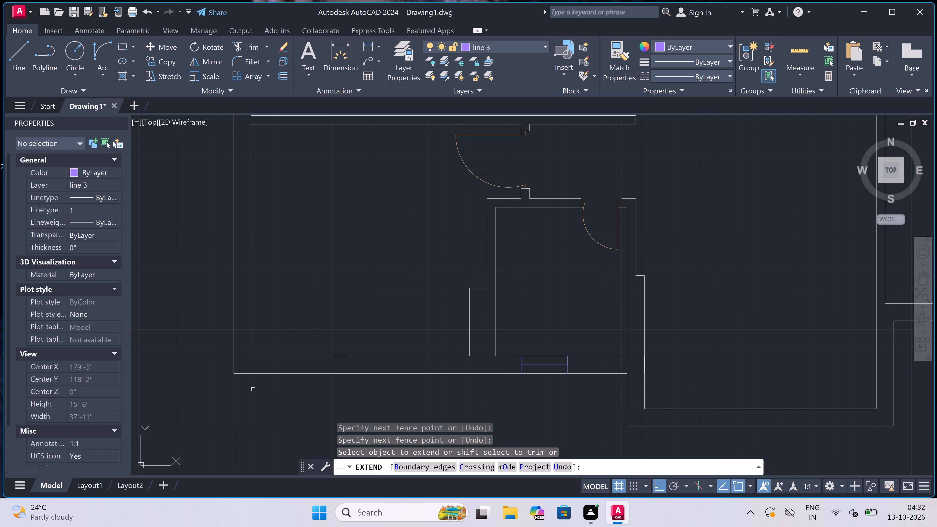
# Trim the inner and outer south wall faces between the end lines of the small room's 2' window.
pyautogui.press('Escape')
pyautogui.scroll(1, 590, 348)
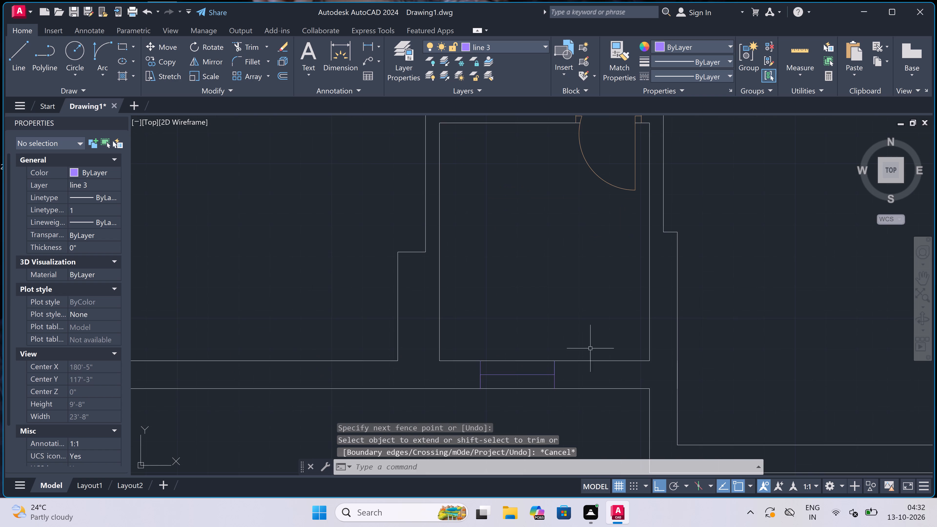
pyautogui.scroll(3, 585, 416)
pyautogui.scroll(-1, 479, 372)
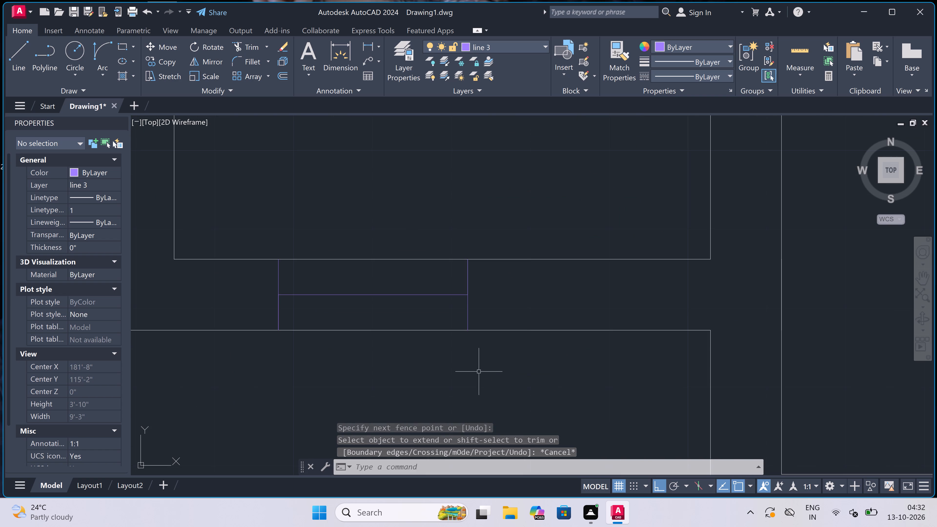
pyautogui.press('t')
pyautogui.press('r')
pyautogui.press('space')
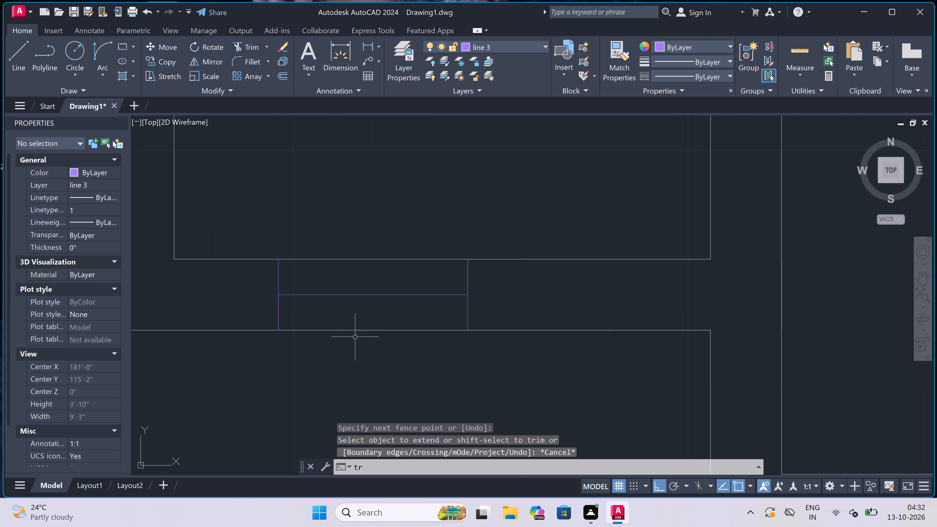
pyautogui.click(353, 331)
pyautogui.click(348, 260)
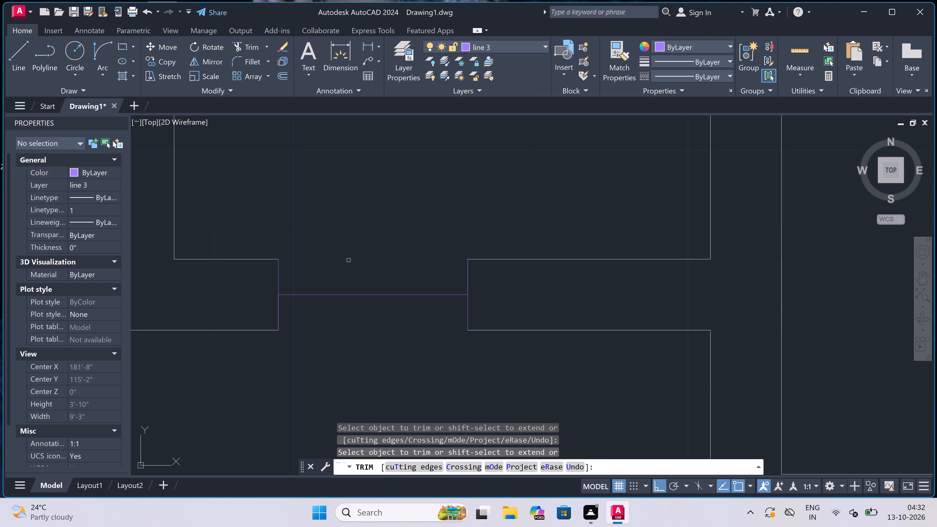
pyautogui.press('Escape')
# Draw lines along the inner and outer wall faces of the small room's 2' window, joining its end lines.
pyautogui.press('l')
pyautogui.press('space')
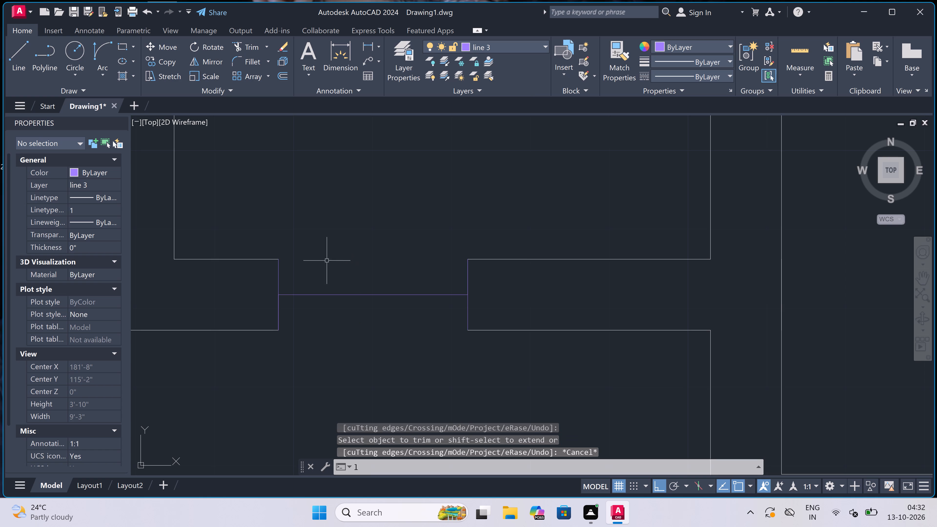
pyautogui.click(282, 261)
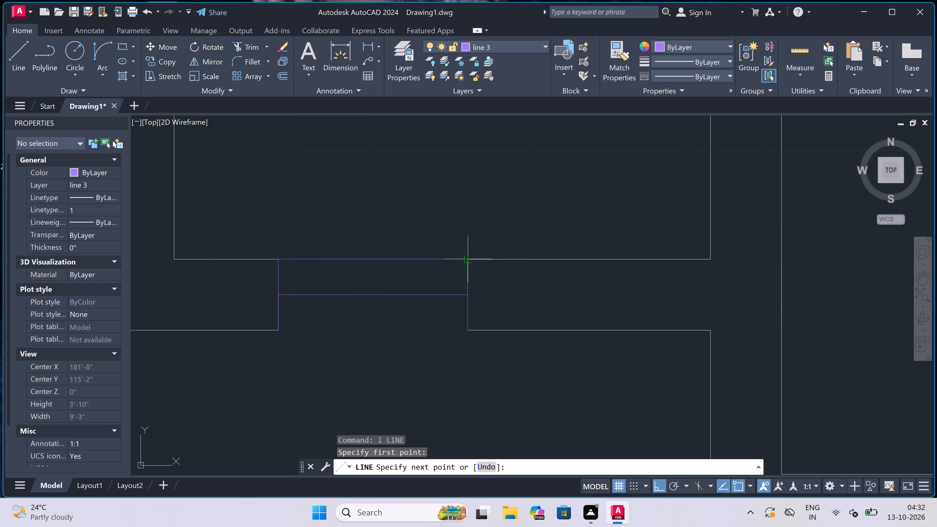
pyautogui.click(466, 255)
pyautogui.press('Escape')
pyautogui.press('space')
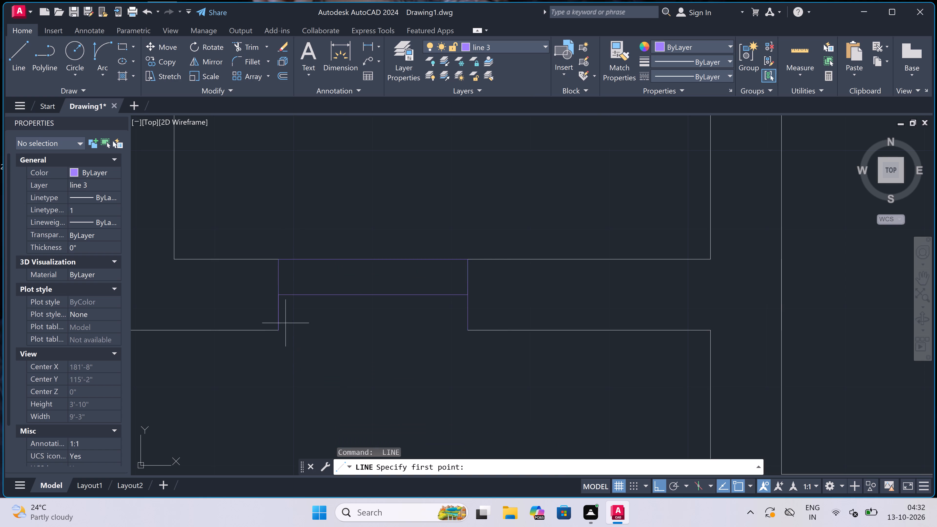
pyautogui.moveTo(276, 333); pyautogui.dragTo(278, 333)
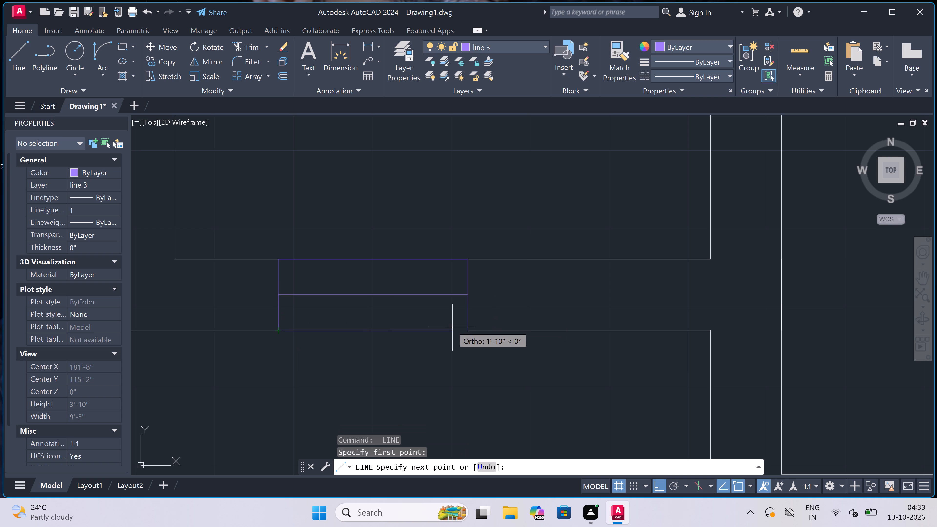
pyautogui.click(462, 329)
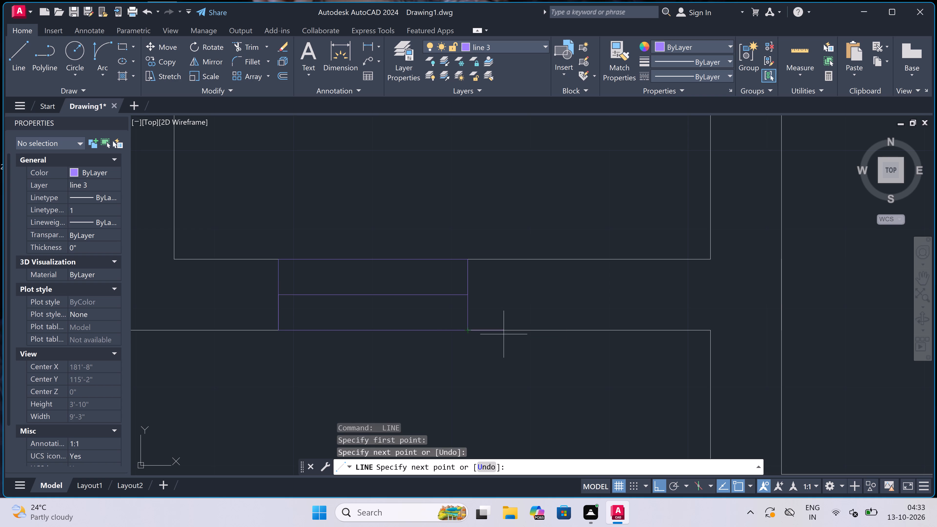
pyautogui.press('Escape')
# Draw a line across the west wall of the southwest room, from outer to inner face, as the window's north end.
pyautogui.scroll(-4, 505, 337)
pyautogui.scroll(-3, 445, 335)
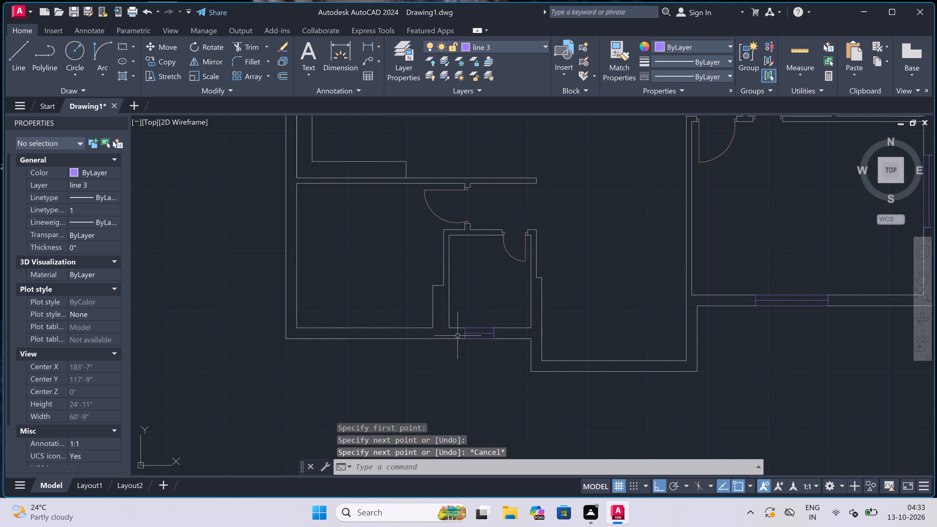
pyautogui.scroll(3, 399, 310)
pyautogui.press('space')
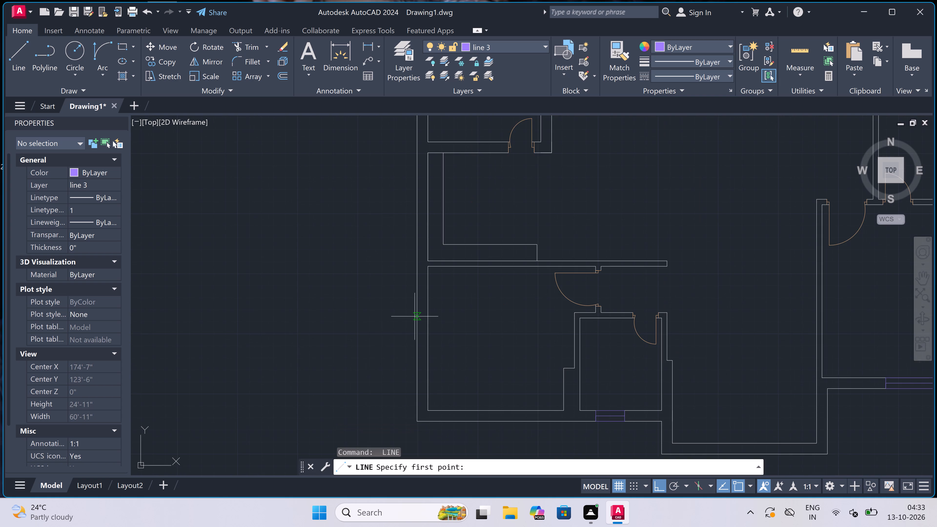
pyautogui.scroll(1, 415, 316)
pyautogui.click(418, 305)
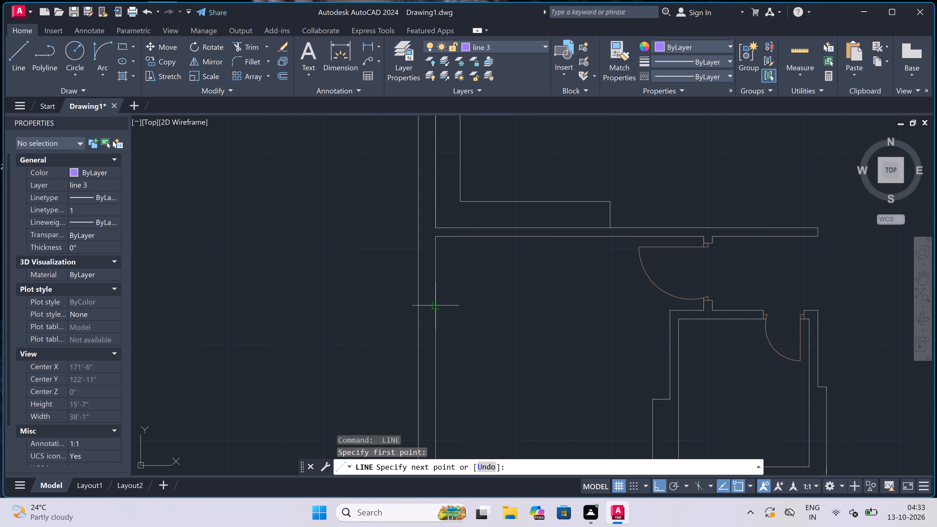
pyautogui.click(436, 308)
pyautogui.scroll(2, 433, 308)
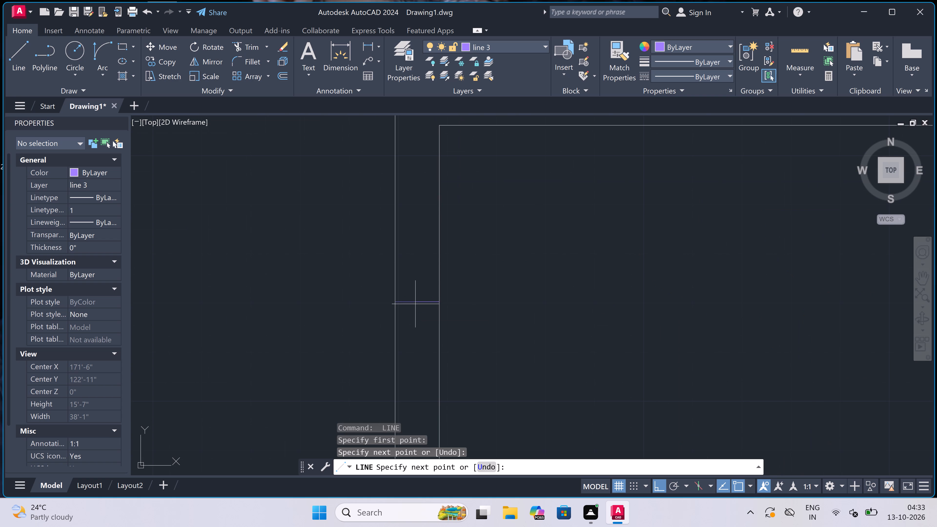
# Draw a 5' window centreline southward from the end line's midpoint in the west wall, with a line across the wall at its south end.
pyautogui.click(416, 304)
pyautogui.scroll(-3, 416, 304)
pyautogui.scroll(3, 417, 351)
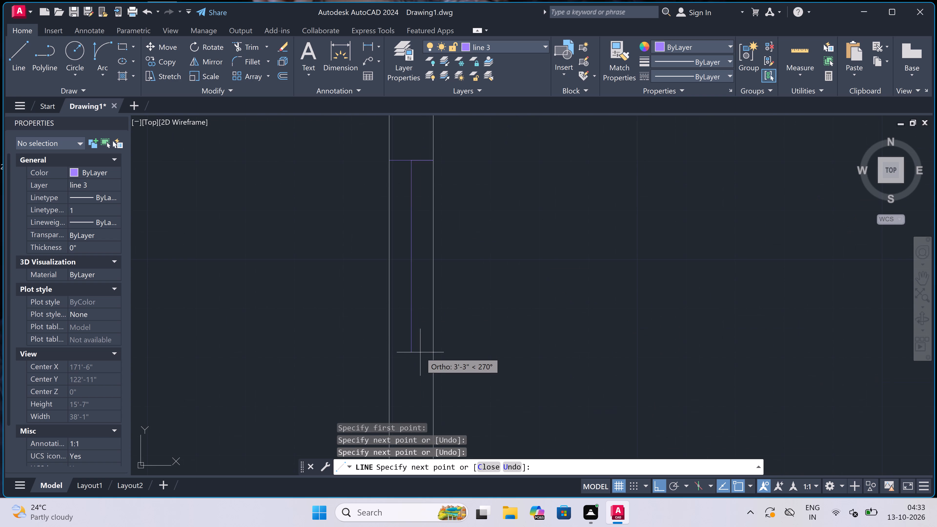
pyautogui.write("5'")
pyautogui.press('space')
pyautogui.scroll(-3, 420, 352)
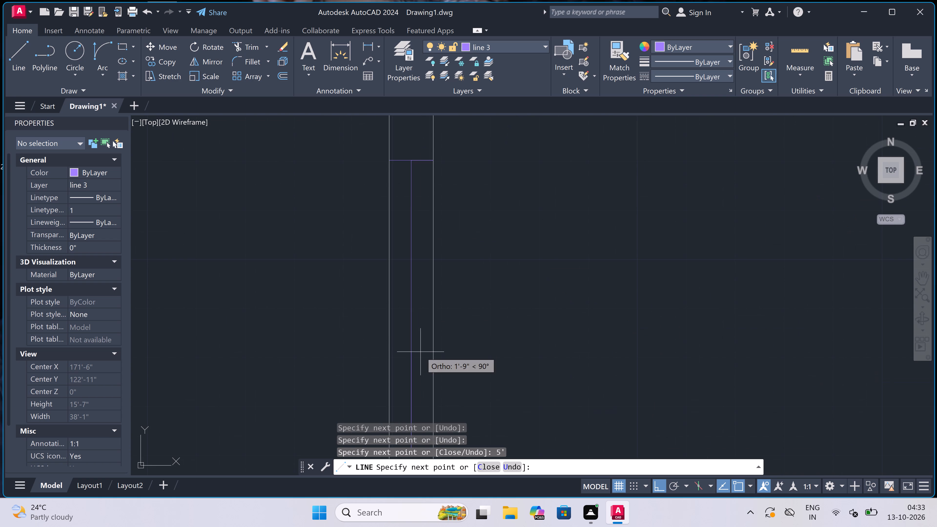
pyautogui.scroll(-2, 421, 345)
pyautogui.scroll(4, 419, 360)
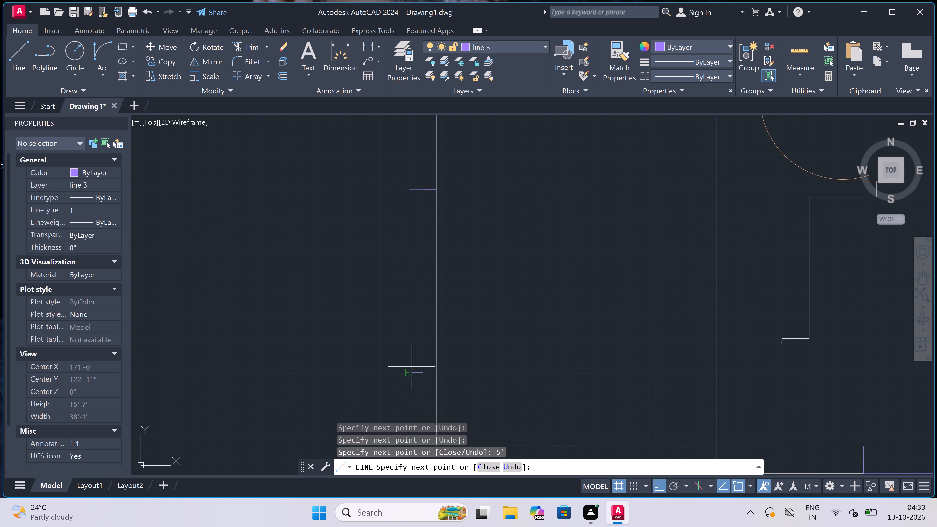
pyautogui.scroll(1, 412, 367)
pyautogui.moveTo(403, 384); pyautogui.dragTo(406, 385)
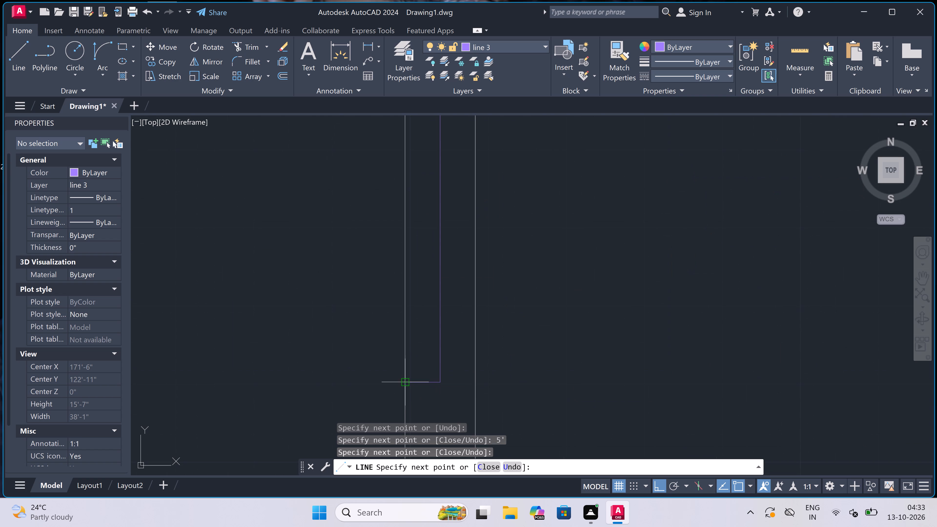
pyautogui.click(474, 382)
pyautogui.press('Escape')
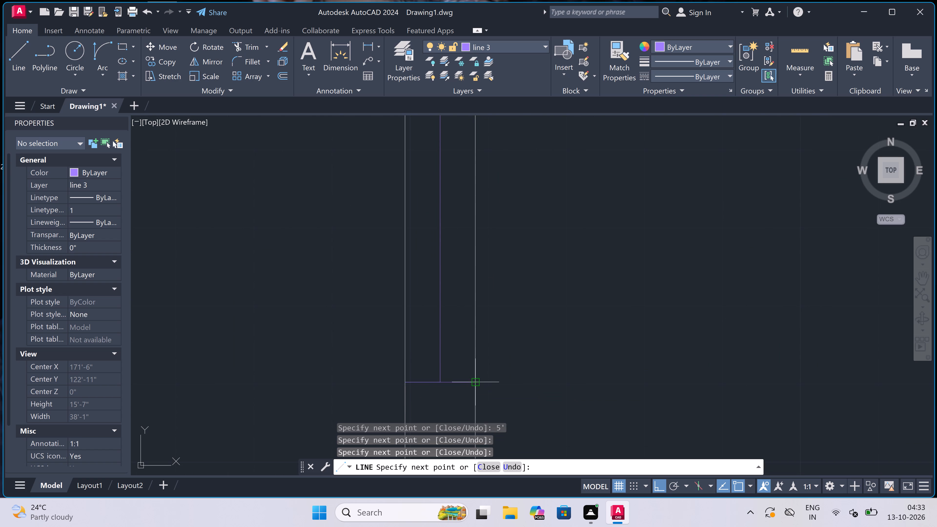
# Trim the outer and inner west wall faces between the end lines of the southwest room's 5' window.
pyautogui.scroll(-2, 411, 347)
pyautogui.write('tr')
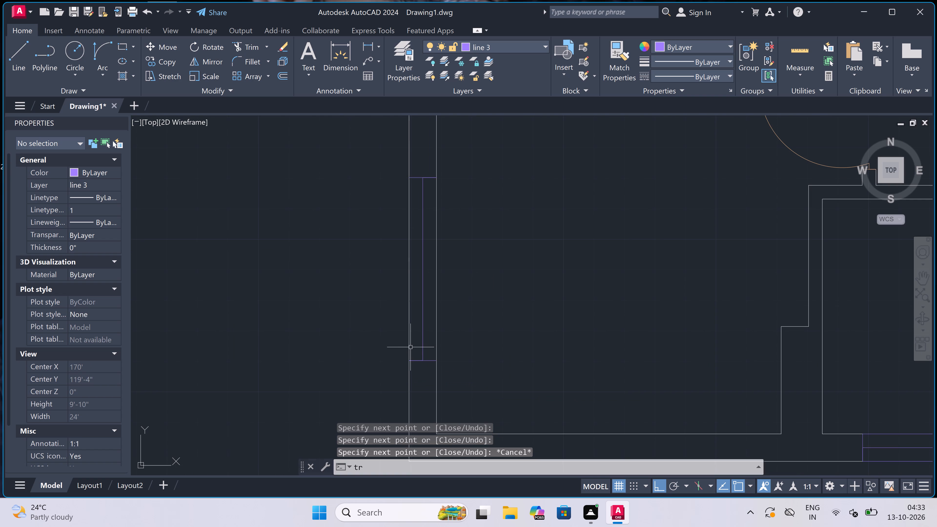
pyautogui.press('space')
pyautogui.click(409, 335)
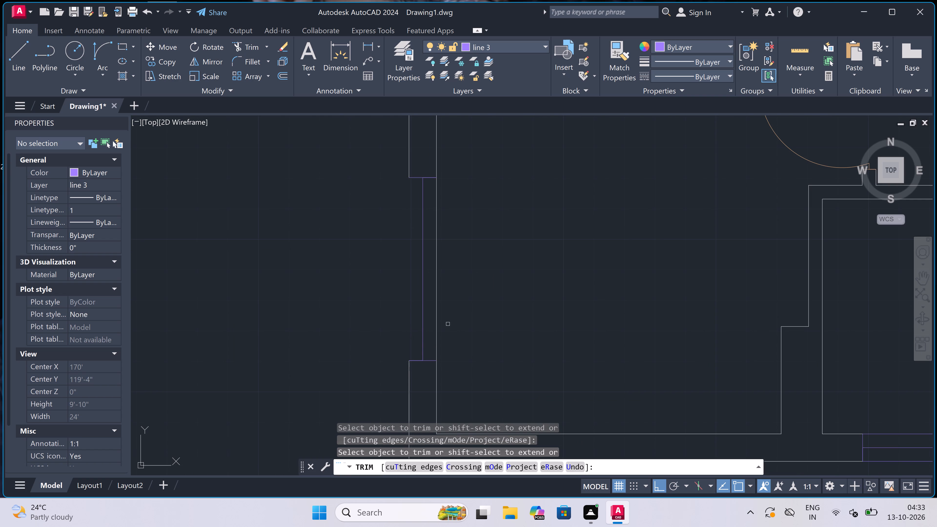
pyautogui.click(437, 315)
pyautogui.press('Escape')
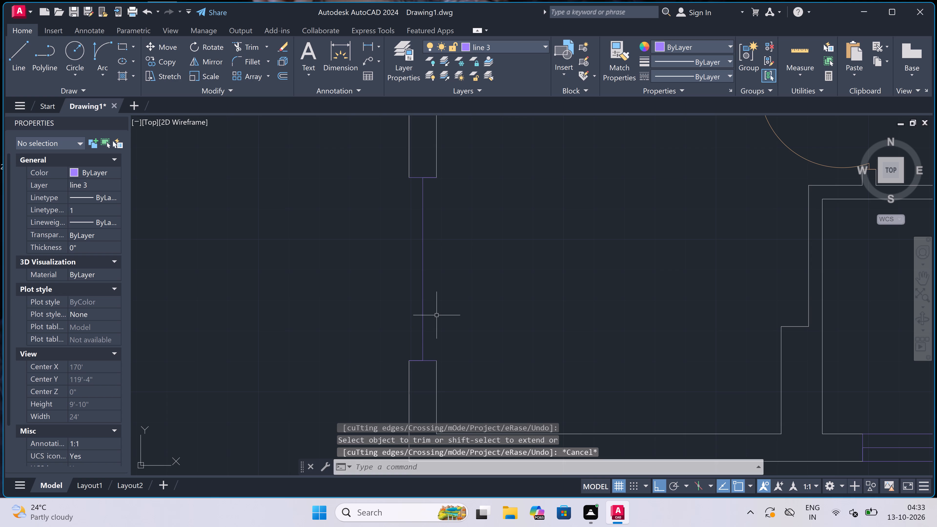
# Draw lines along the inner and outer wall faces of the 5' west window, joining its end lines.
pyautogui.press('l')
pyautogui.press('space')
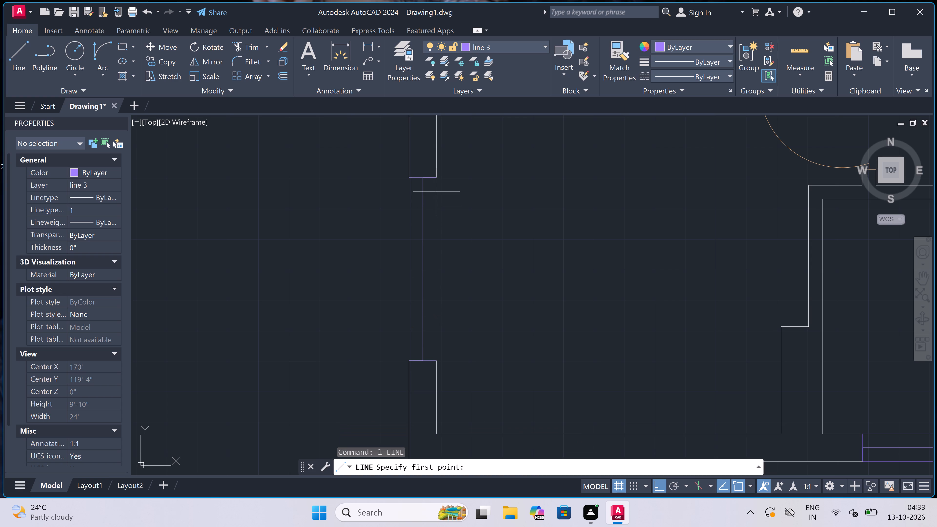
pyautogui.moveTo(437, 178); pyautogui.dragTo(440, 230)
pyautogui.click(436, 358)
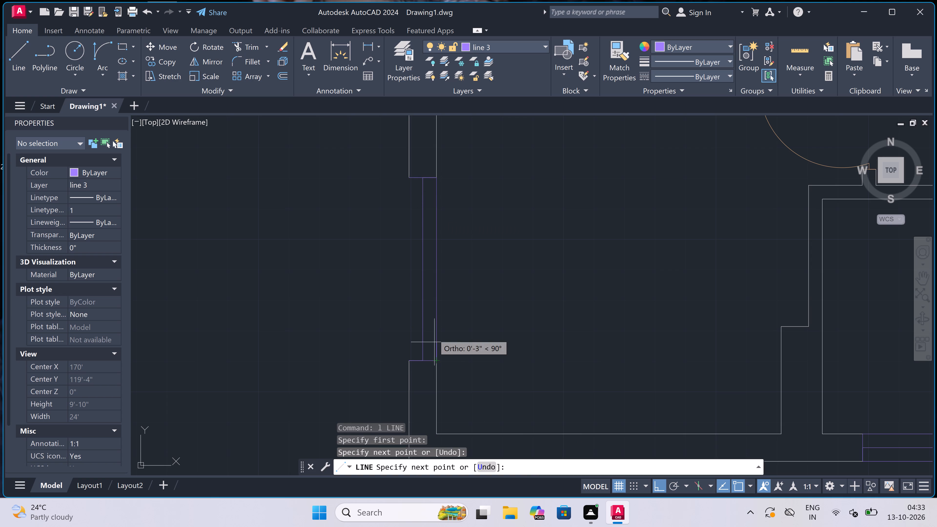
pyautogui.press('Escape')
pyautogui.press('space')
pyautogui.moveTo(411, 179); pyautogui.dragTo(412, 184)
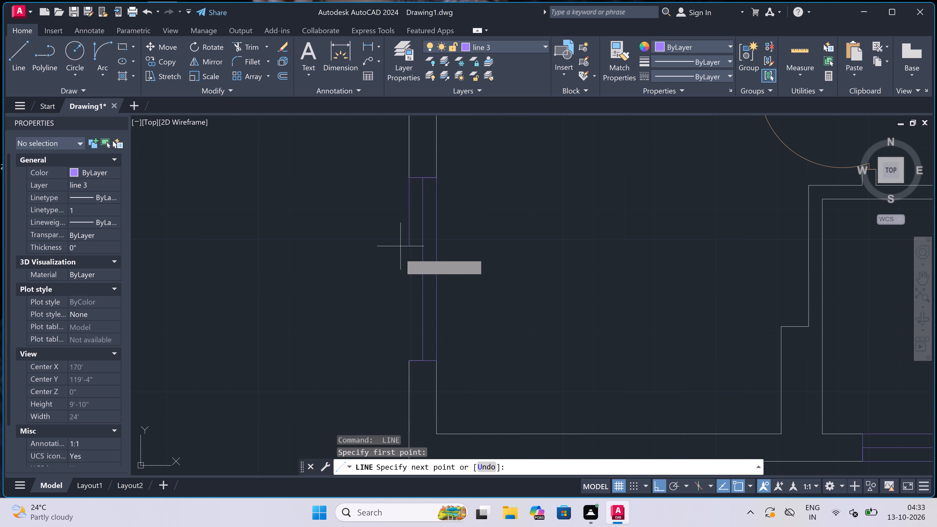
pyautogui.click(407, 358)
pyautogui.press('Escape')
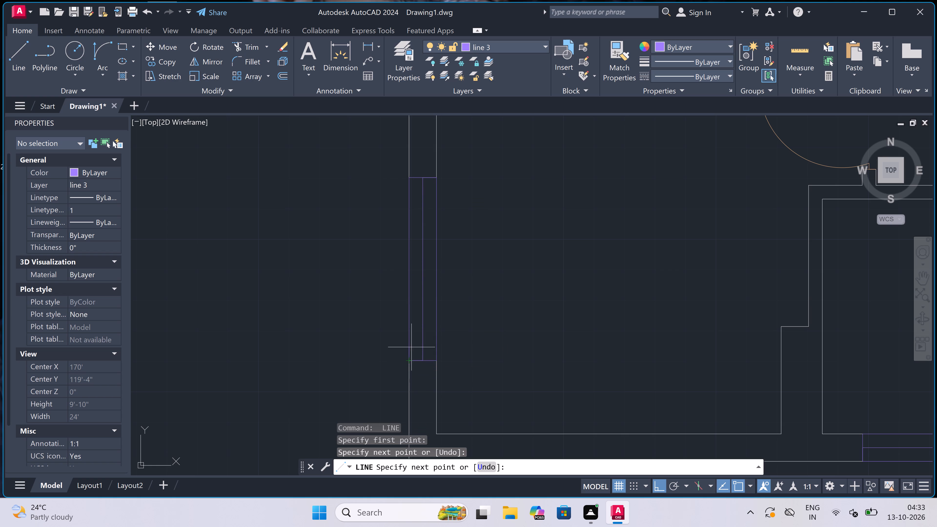
# Draw a line across the south wall of the southwest room, from inner to outer face, as the window's west end.
pyautogui.scroll(-5, 369, 271)
pyautogui.scroll(3, 393, 292)
pyautogui.scroll(2, 356, 273)
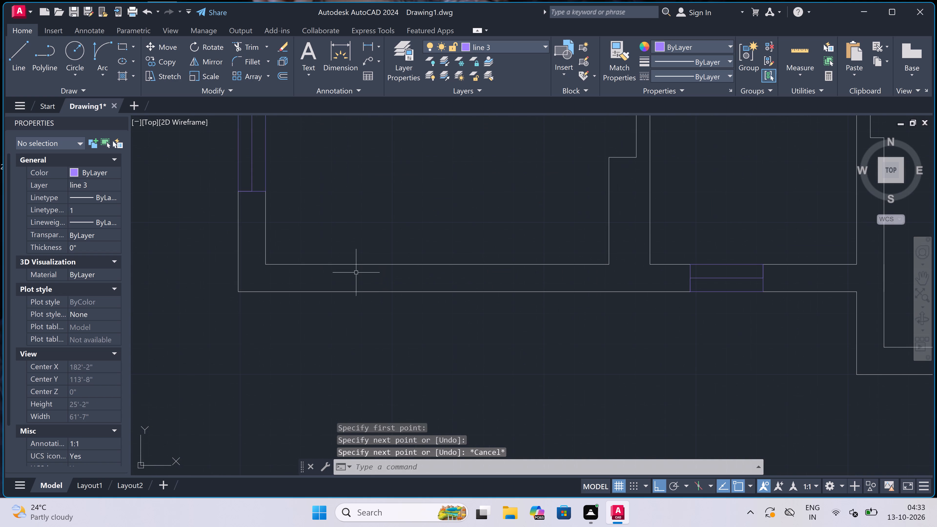
pyautogui.press('space')
pyautogui.click(364, 266)
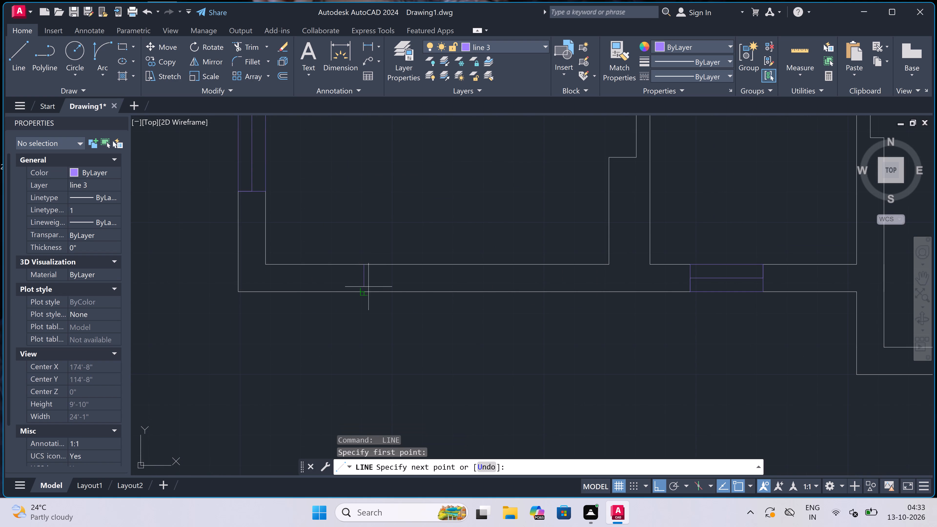
pyautogui.click(368, 287)
# Draw a 5' window centreline eastward inside the southwest room's south wall from the midpoint of the west end line.
pyautogui.scroll(3, 361, 275)
pyautogui.moveTo(361, 275); pyautogui.dragTo(367, 280)
pyautogui.scroll(-2, 518, 282)
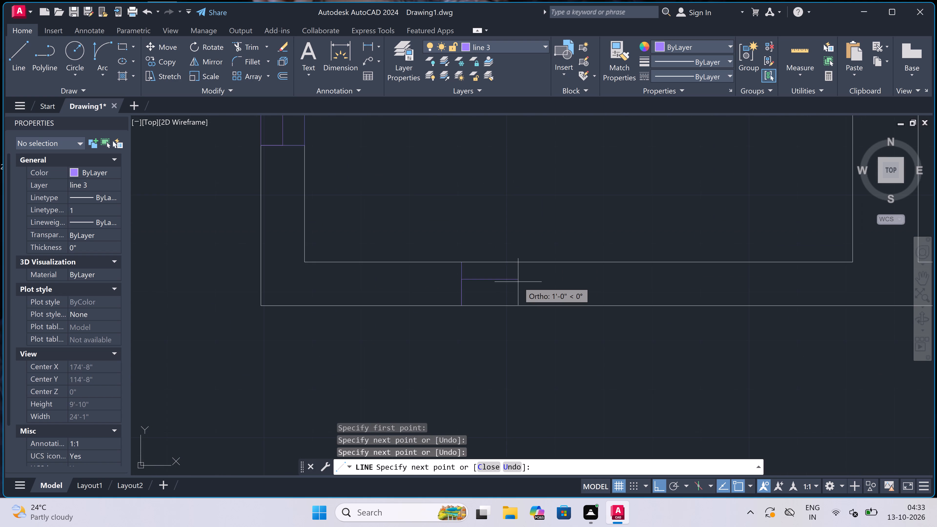
pyautogui.scroll(2, 519, 282)
pyautogui.hotkey('ctrl', 'z')
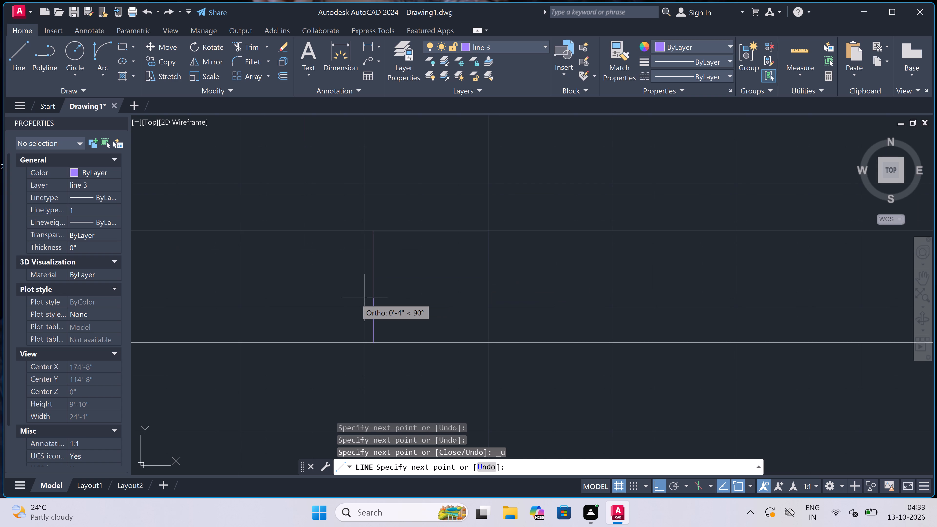
pyautogui.click(376, 289)
pyautogui.scroll(-2, 376, 288)
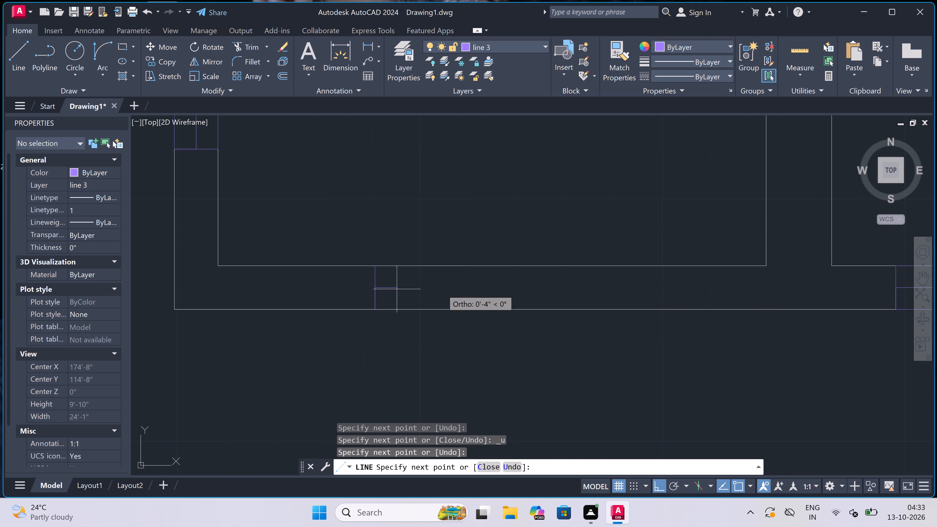
pyautogui.scroll(1, 472, 289)
pyautogui.write("5'")
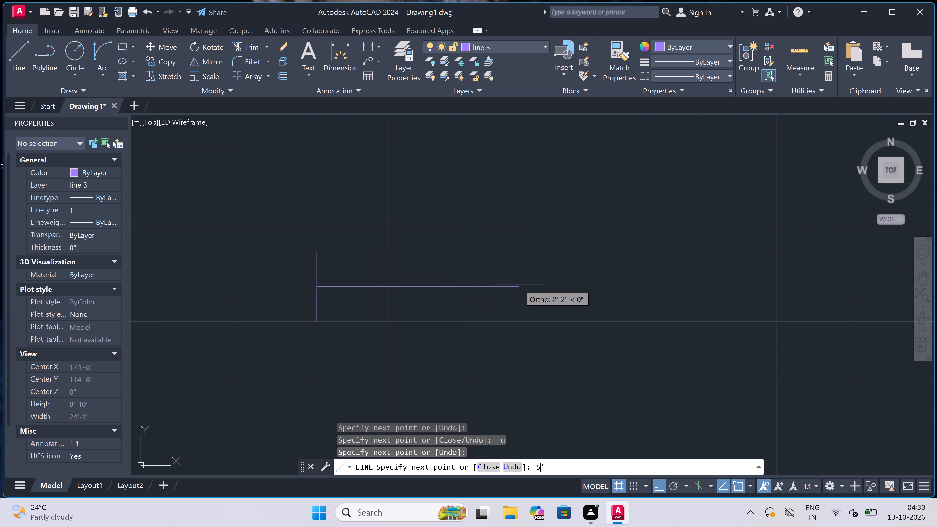
pyautogui.press('space')
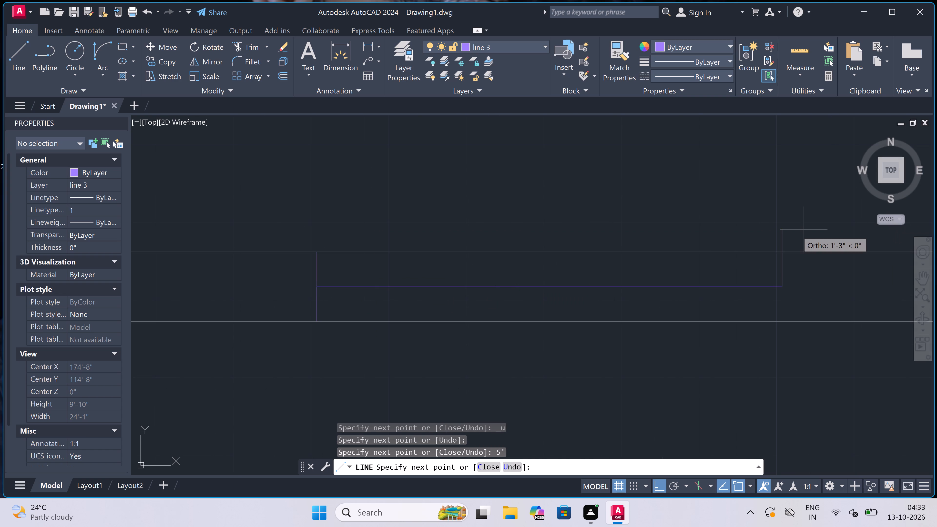
# Draw the east end line of the 5' south window across the wall, from inner to outer face, at the centreline's end.
pyautogui.click(776, 254)
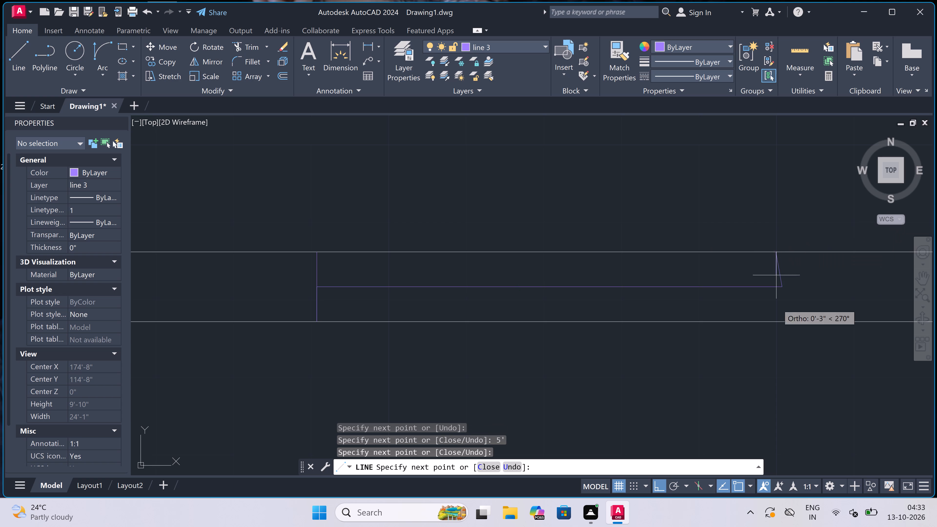
pyautogui.hotkey('ctrl', 'z')
pyautogui.scroll(1, 783, 260)
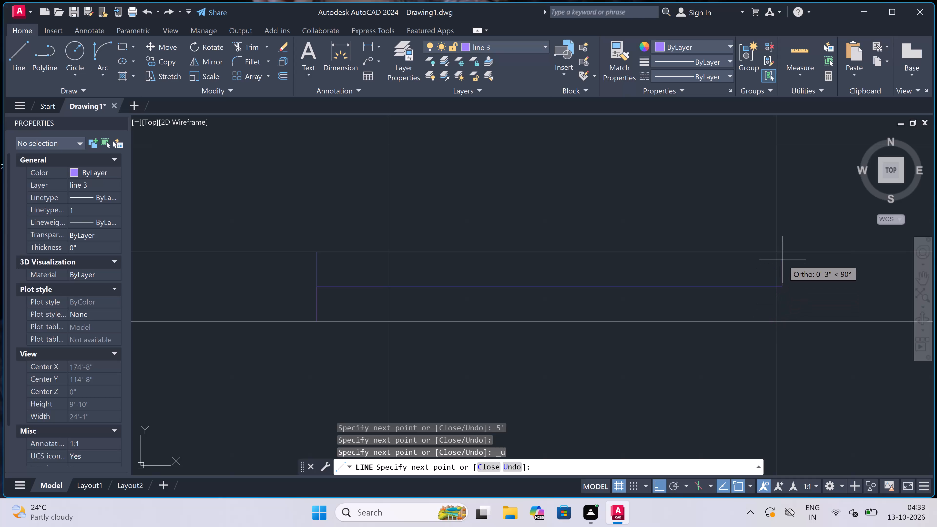
pyautogui.moveTo(780, 245); pyautogui.dragTo(785, 253)
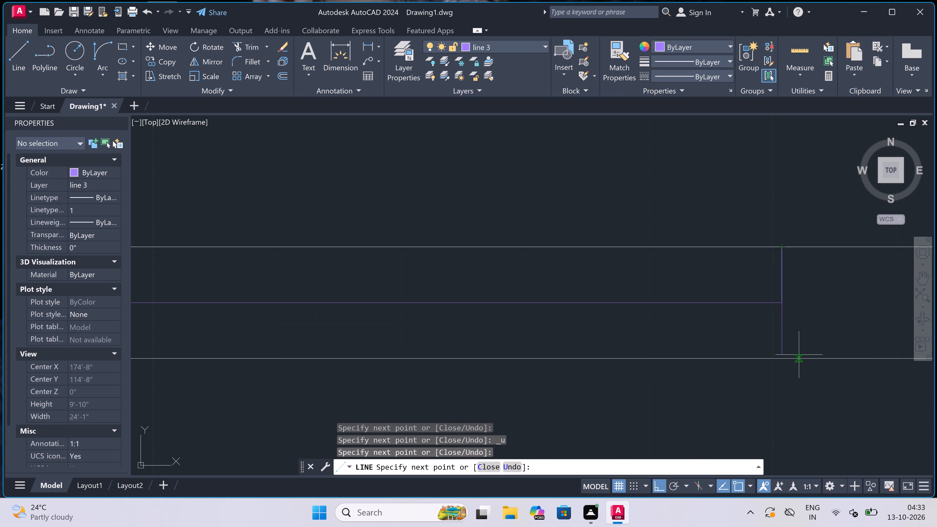
pyautogui.click(778, 358)
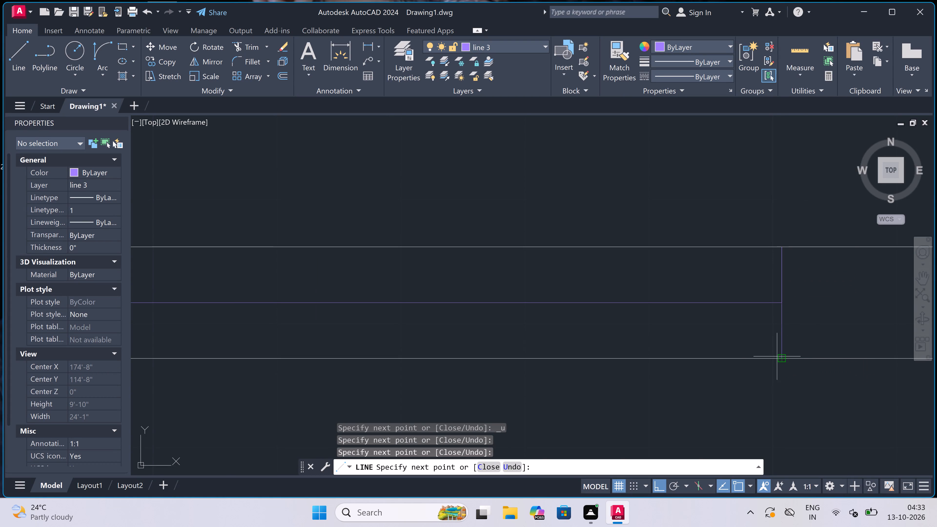
pyautogui.press('Escape')
# Trim the outer and inner south wall faces between the end lines of the southwest room's 5' window.
pyautogui.scroll(-2, 371, 294)
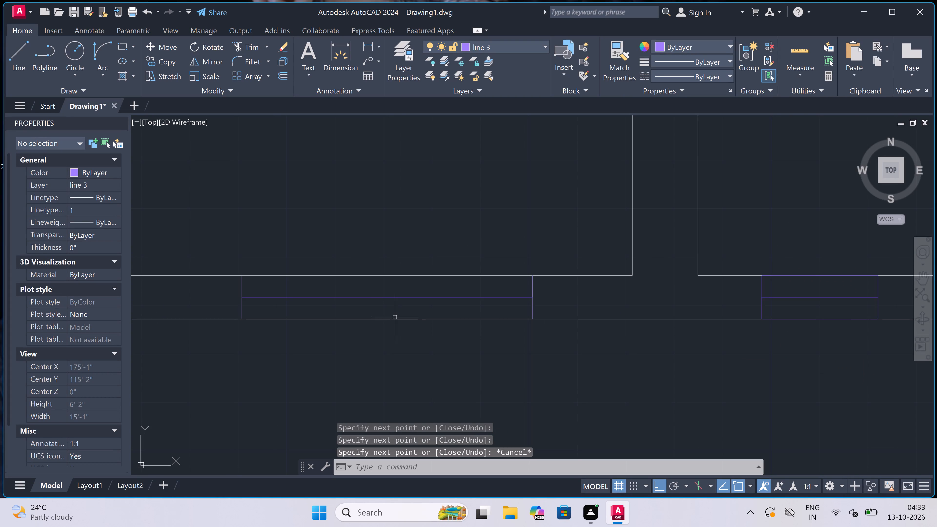
pyautogui.press('t')
pyautogui.press('r')
pyautogui.press('space')
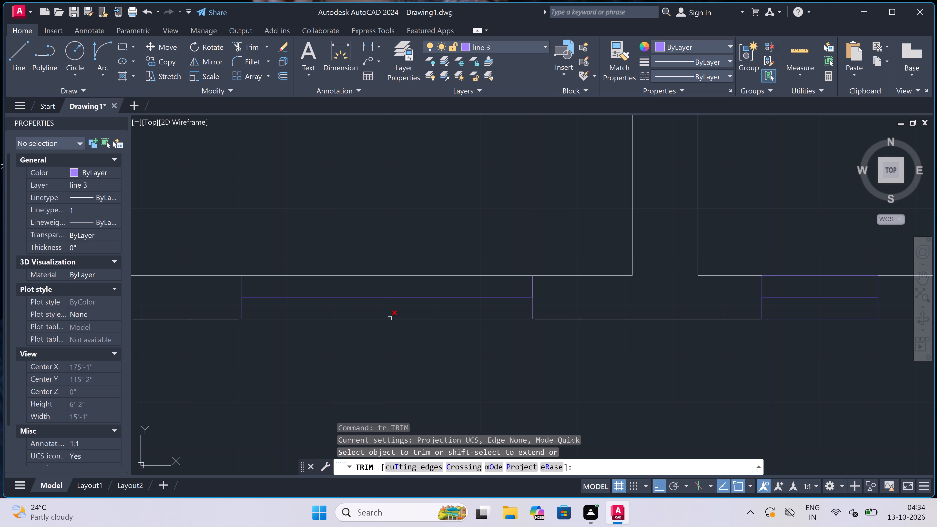
pyautogui.click(390, 318)
pyautogui.click(382, 274)
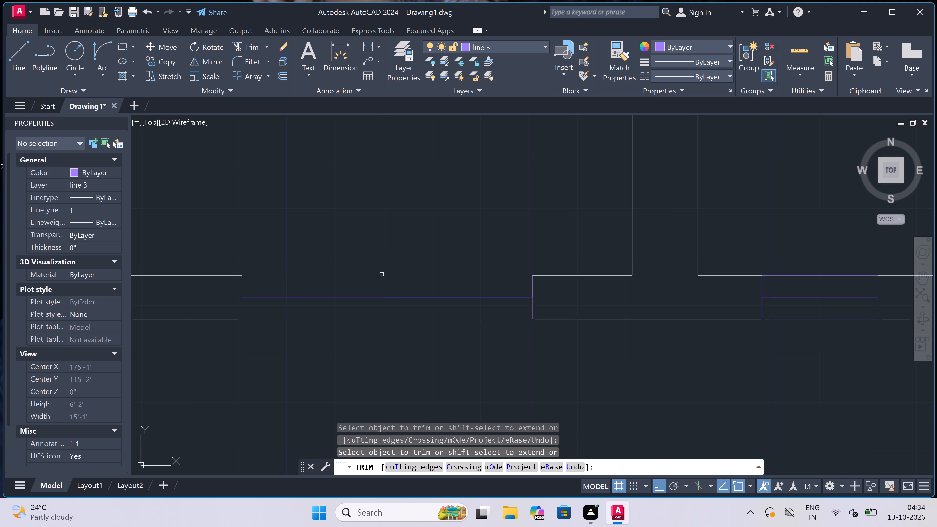
pyautogui.press('Escape')
# Draw lines along the inner and outer wall faces of the 5' south window, joining its end lines.
pyautogui.press('l')
pyautogui.press('space')
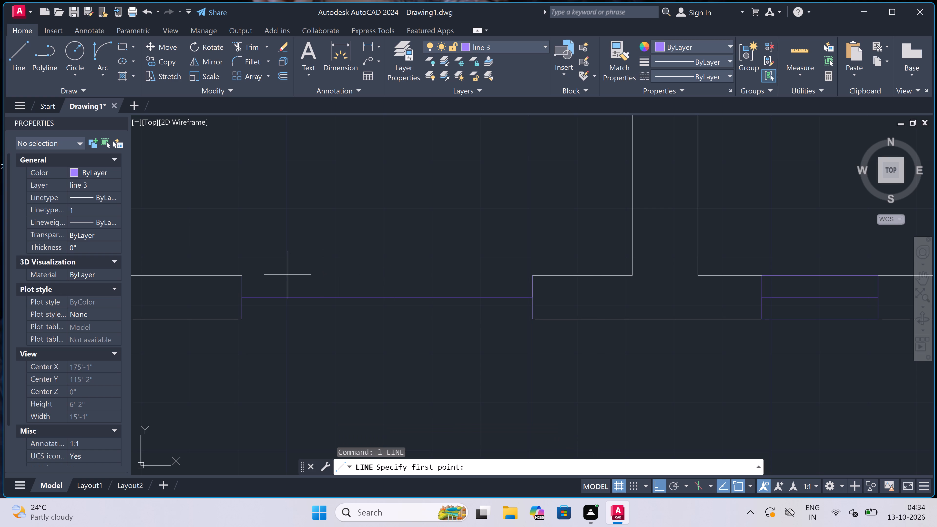
pyautogui.click(241, 276)
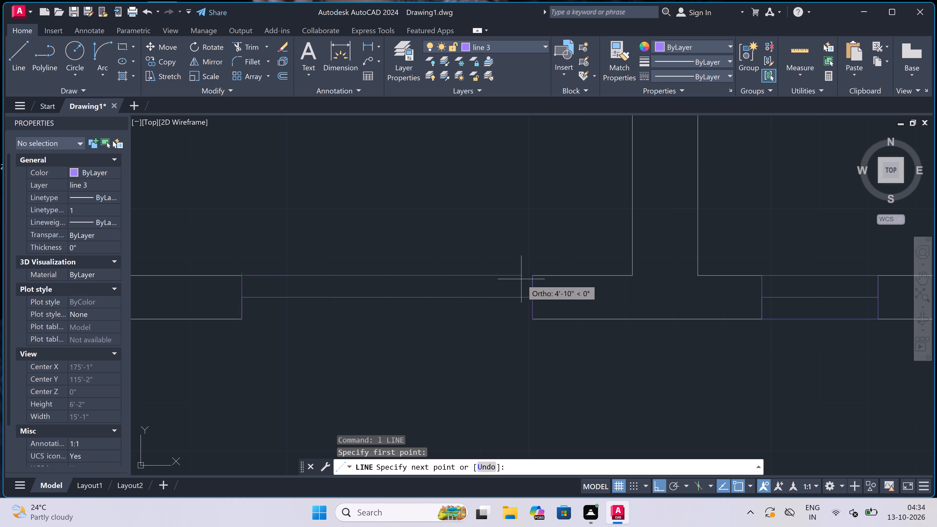
pyautogui.click(533, 274)
pyautogui.press('Escape')
pyautogui.press('space')
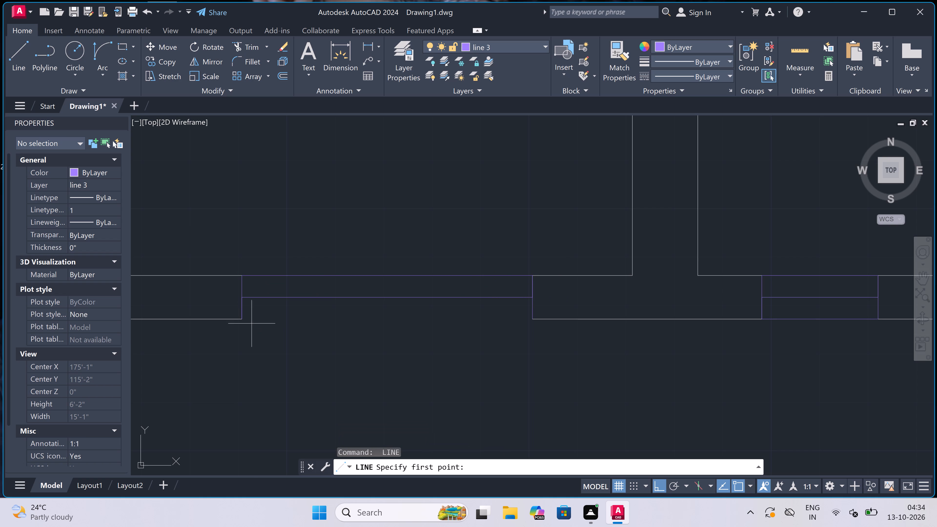
pyautogui.click(245, 319)
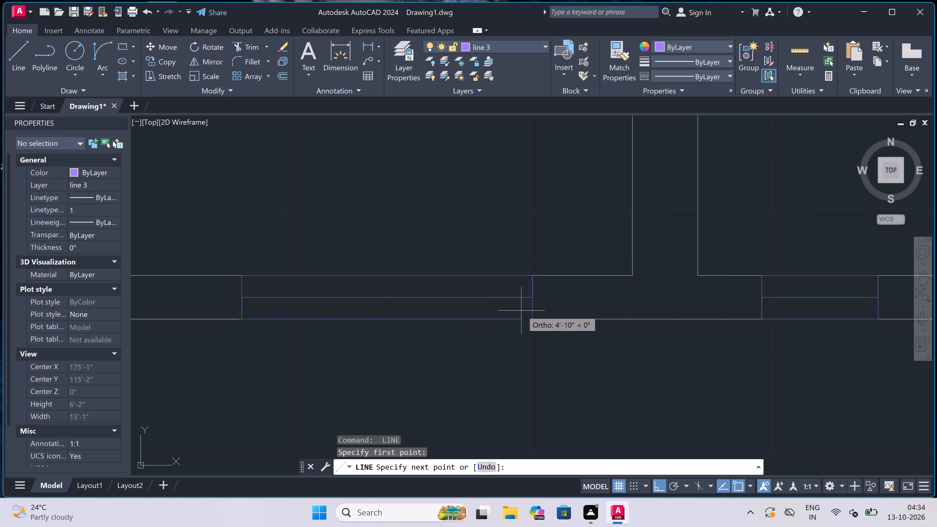
pyautogui.click(535, 318)
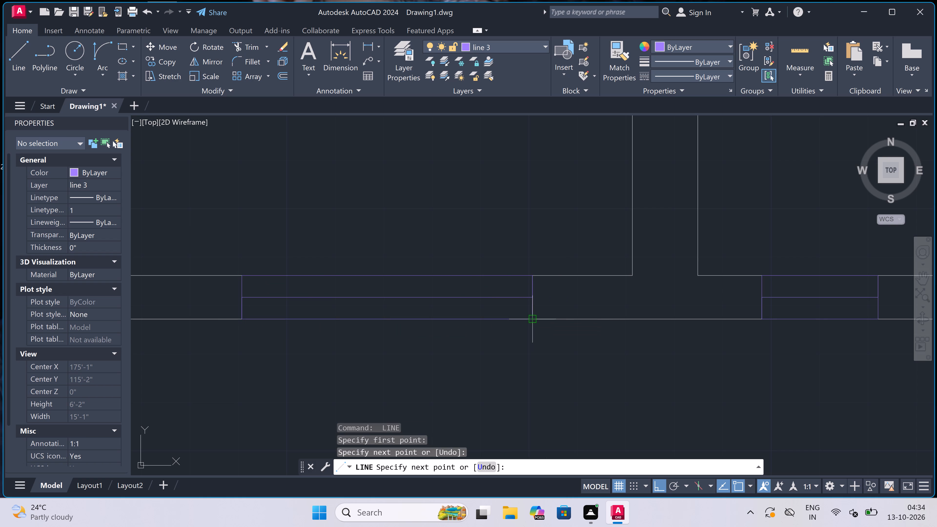
pyautogui.press('Escape')
# Draw a line across the west wall beside the L-shaped counter, from inner to outer face, as a window's south end.
pyautogui.scroll(-7, 429, 307)
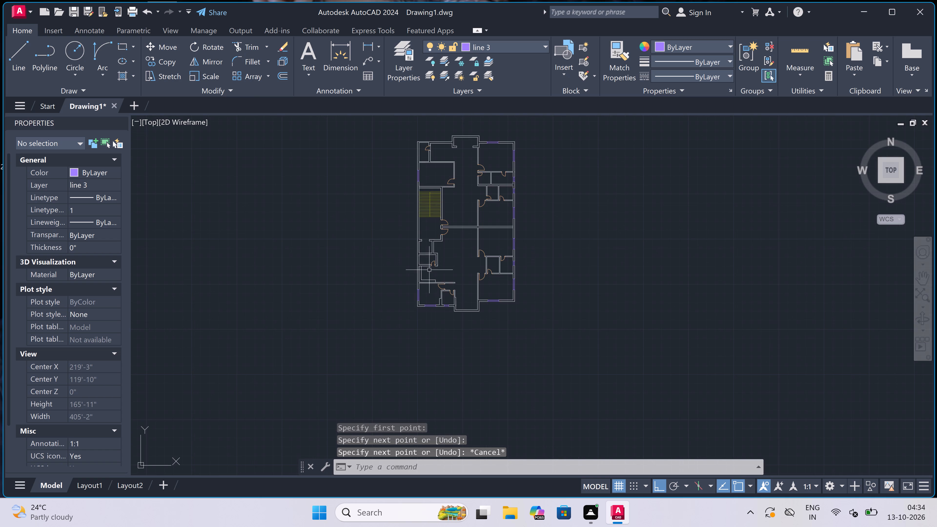
pyautogui.scroll(3, 420, 253)
pyautogui.scroll(2, 410, 360)
pyautogui.press('space')
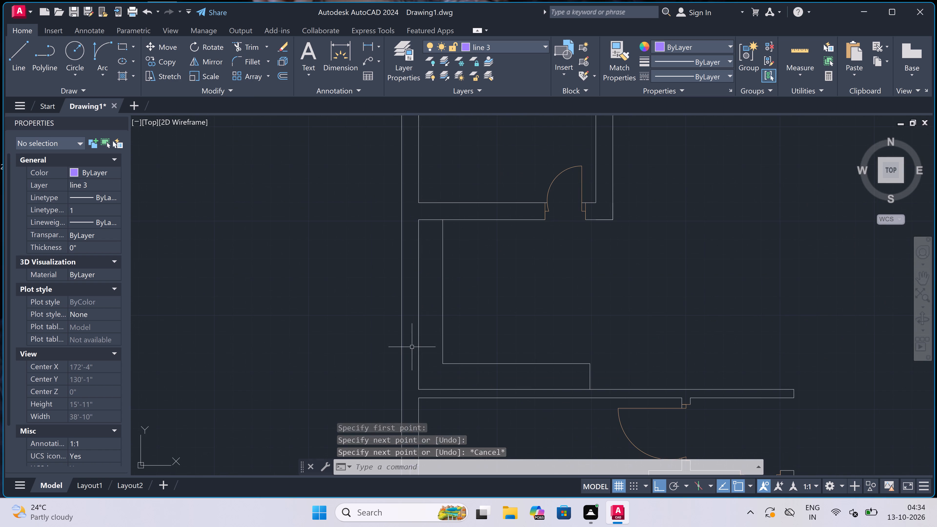
pyautogui.moveTo(417, 343); pyautogui.dragTo(417, 348)
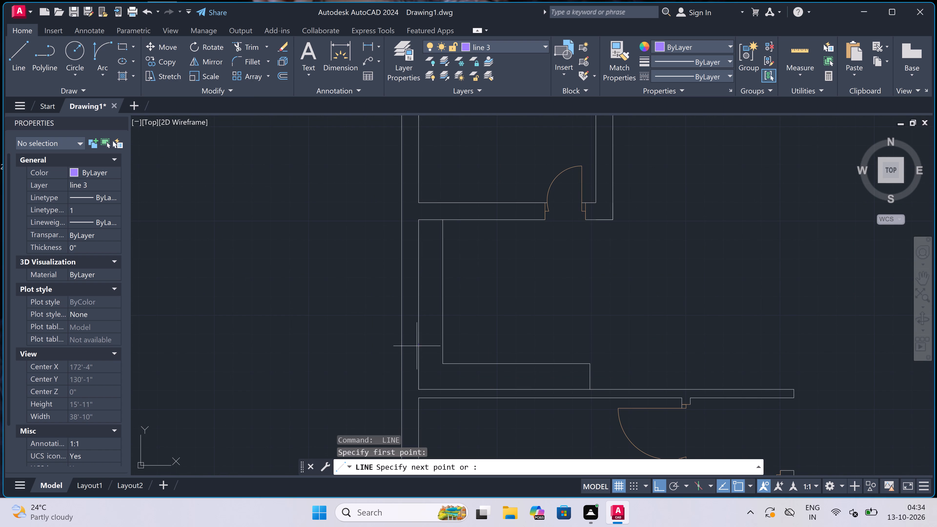
pyautogui.click(404, 344)
# Draw a 3' window centreline northward inside the west wall from the midpoint of the new end line.
pyautogui.scroll(3, 404, 344)
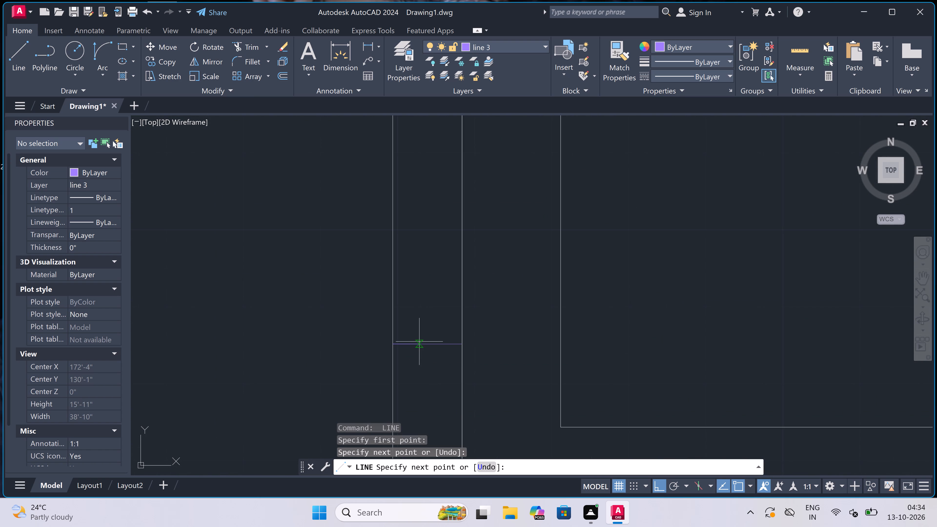
pyautogui.click(420, 342)
pyautogui.click(426, 345)
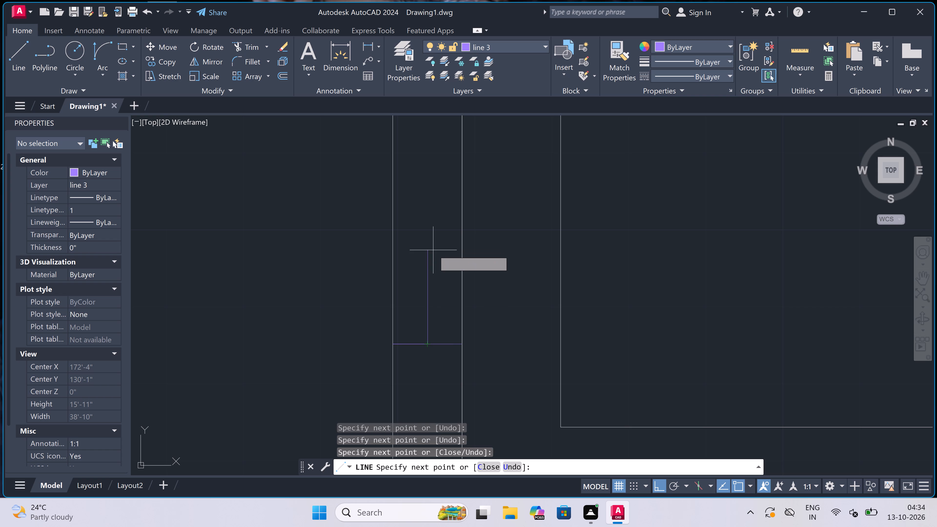
pyautogui.write("3'")
pyautogui.press('space')
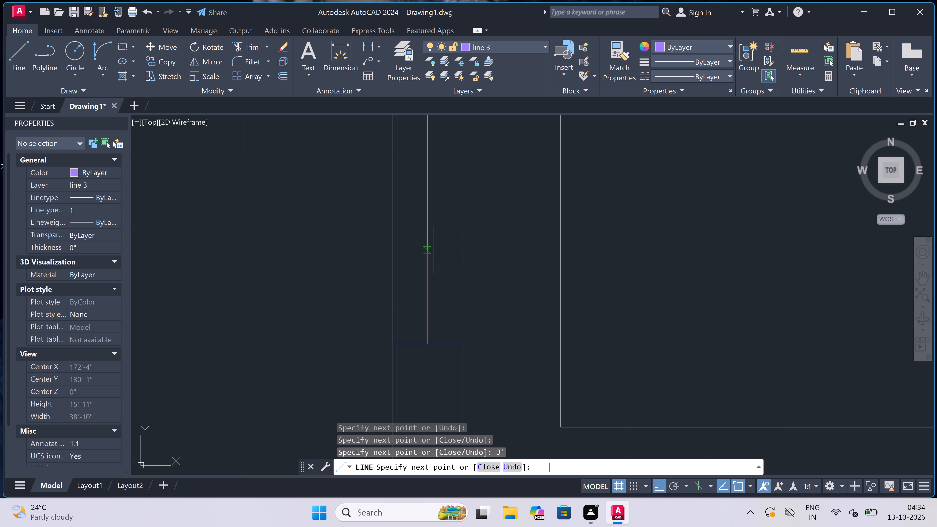
# Draw the north end line of the 3' west window across the wall, from outer to inner face, at the centreline's end.
pyautogui.scroll(-4, 431, 250)
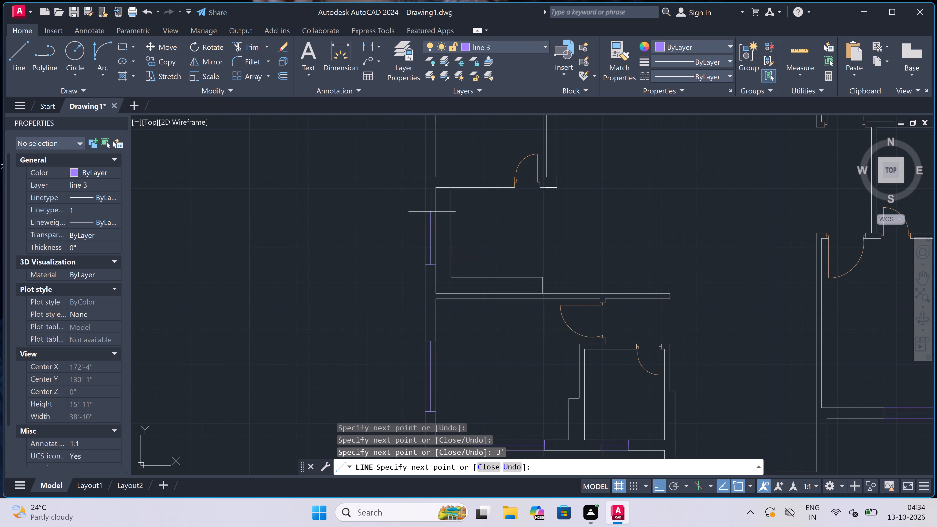
pyautogui.scroll(2, 432, 209)
pyautogui.scroll(1, 415, 248)
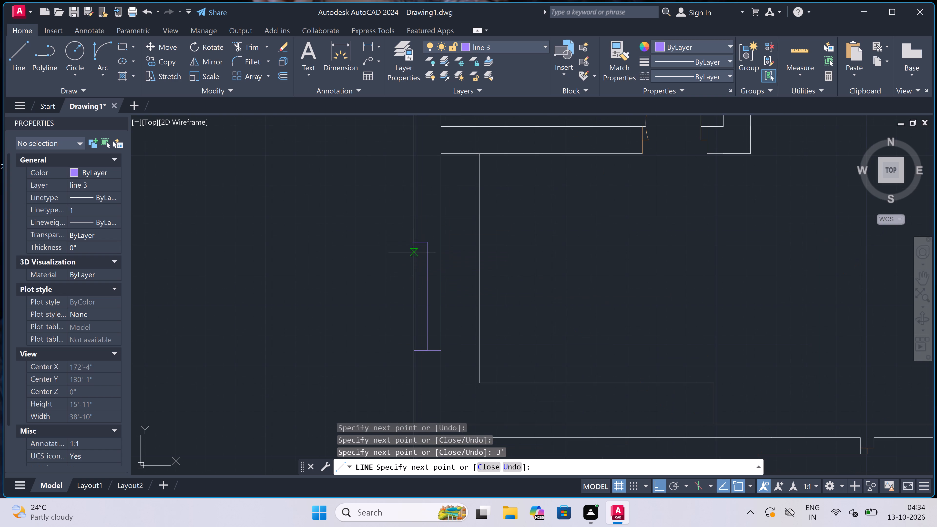
pyautogui.scroll(2, 413, 251)
pyautogui.moveTo(412, 227); pyautogui.dragTo(419, 228)
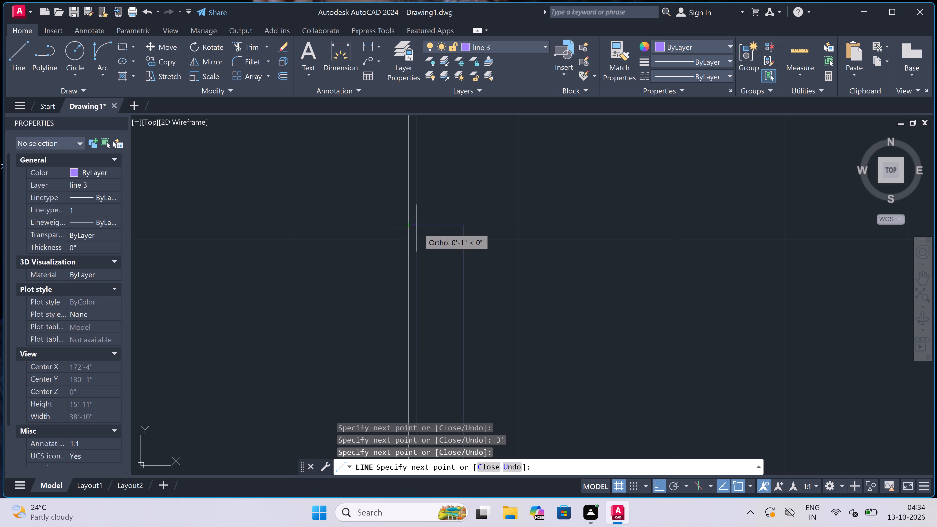
pyautogui.click(519, 223)
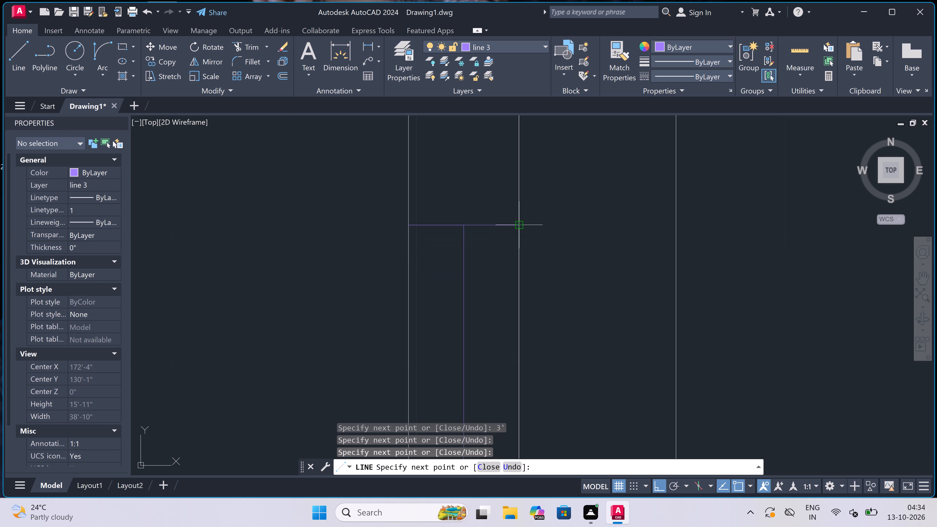
pyautogui.press('Escape')
# Trim the inner and outer west wall faces between the end lines of the counter room's 3' window.
pyautogui.scroll(-3, 470, 196)
pyautogui.scroll(1, 485, 224)
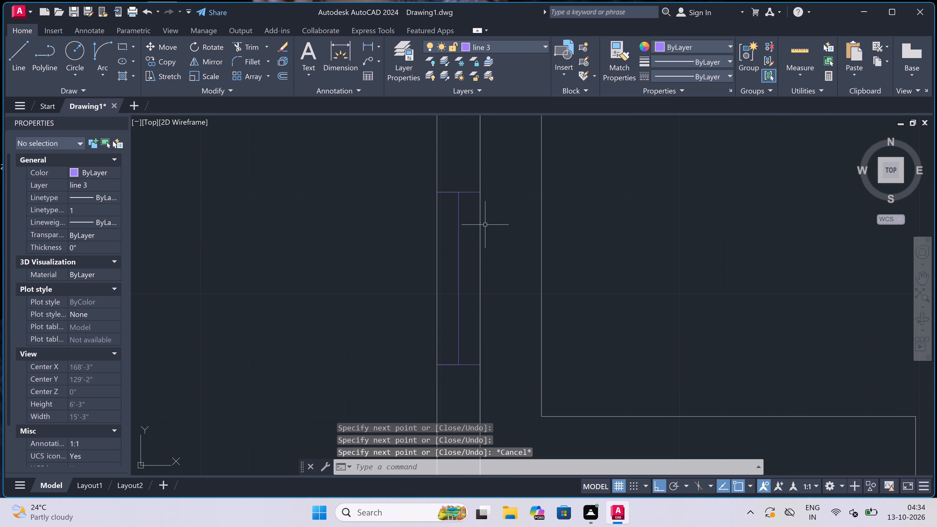
pyautogui.write('tr')
pyautogui.press('space')
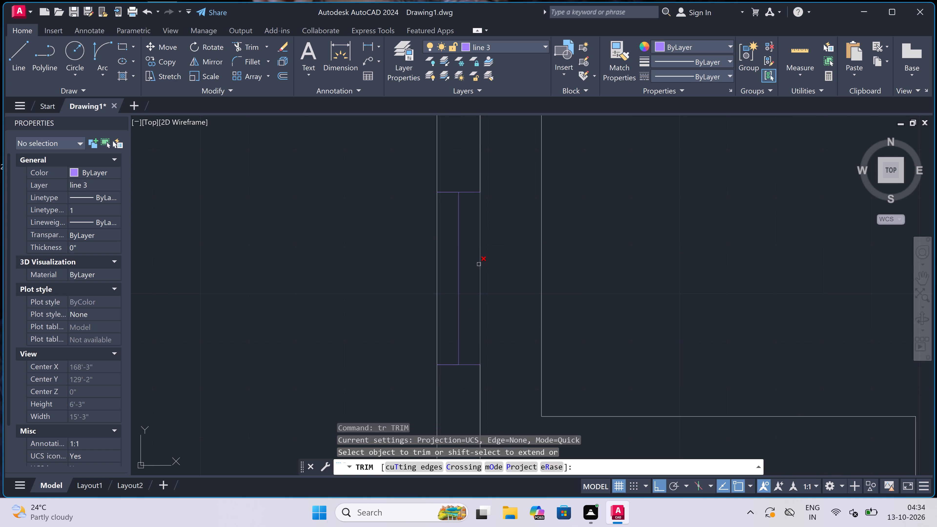
pyautogui.click(479, 264)
pyautogui.click(481, 263)
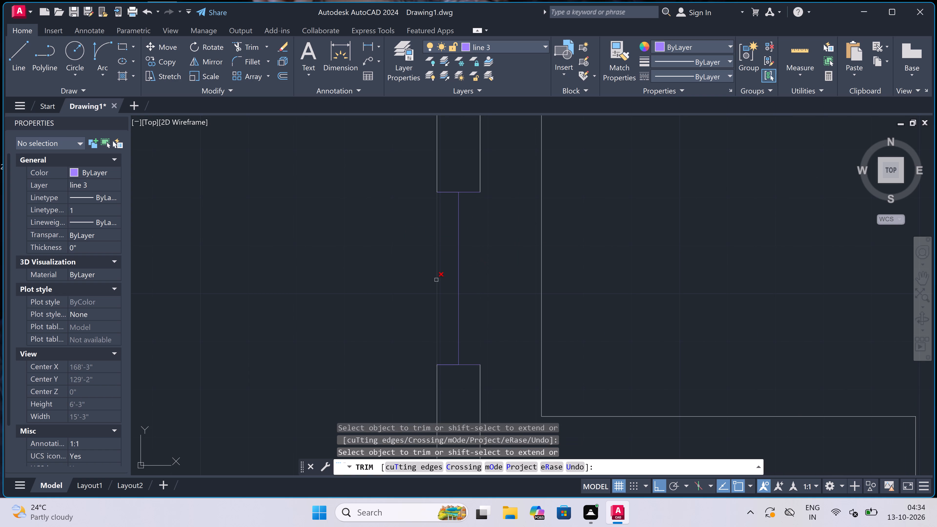
pyautogui.click(436, 280)
pyautogui.press('Escape')
# Draw lines along the inner and outer wall faces of the 3' west window, joining its end lines.
pyautogui.press('l')
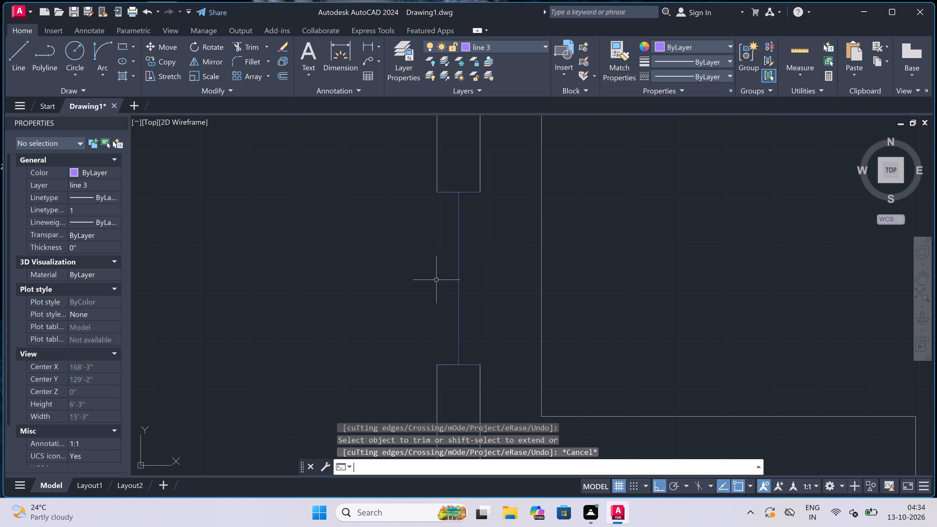
pyautogui.press('space')
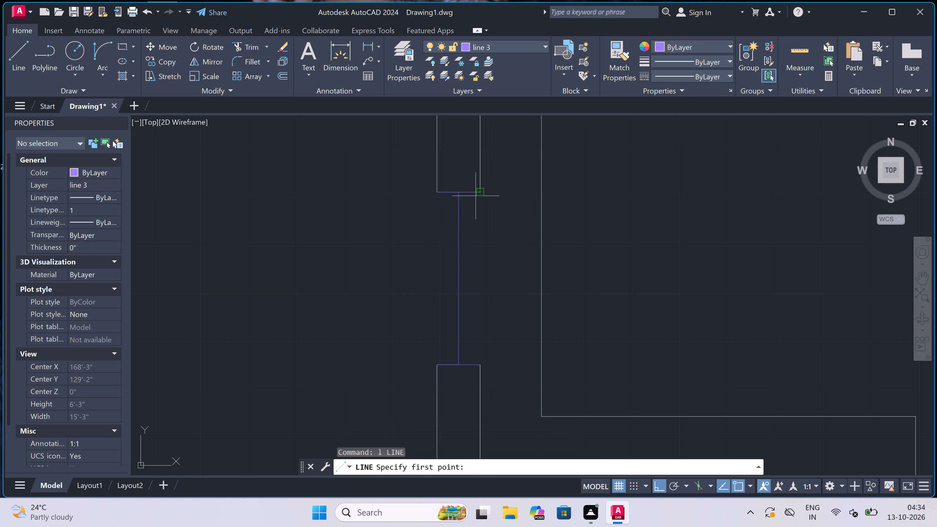
pyautogui.click(478, 193)
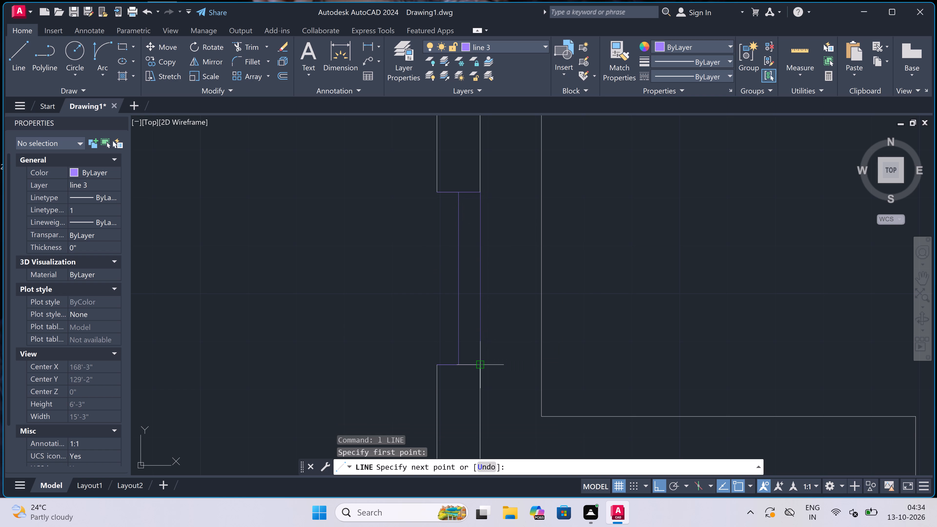
pyautogui.click(481, 365)
pyautogui.press('Escape')
pyautogui.press('space')
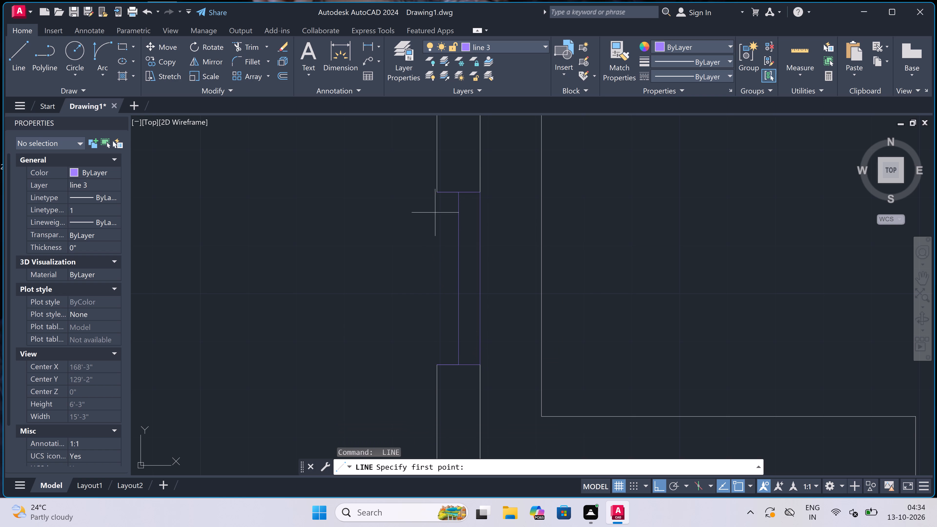
pyautogui.click(437, 195)
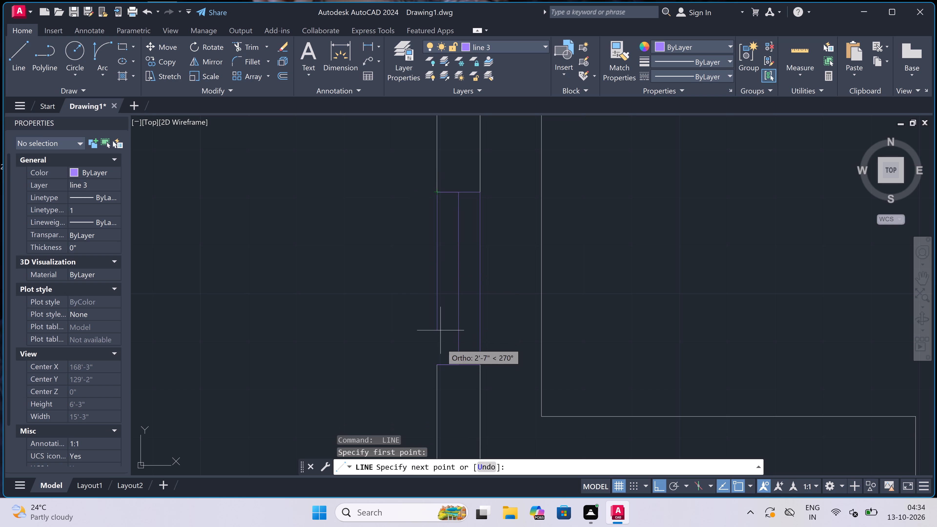
pyautogui.click(441, 367)
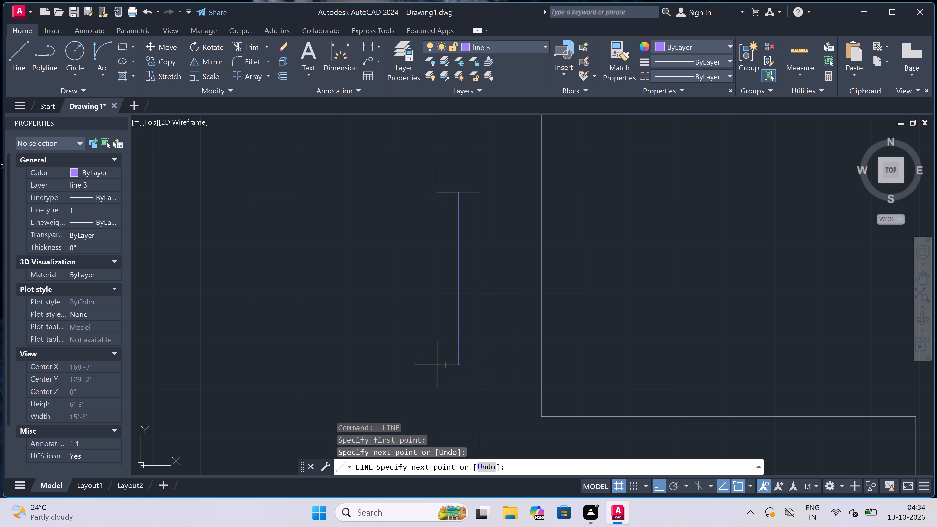
pyautogui.press('Escape')
# Draw a window end line across the west wall of the small room north of the counter room, near its south end.
pyautogui.scroll(-5, 403, 290)
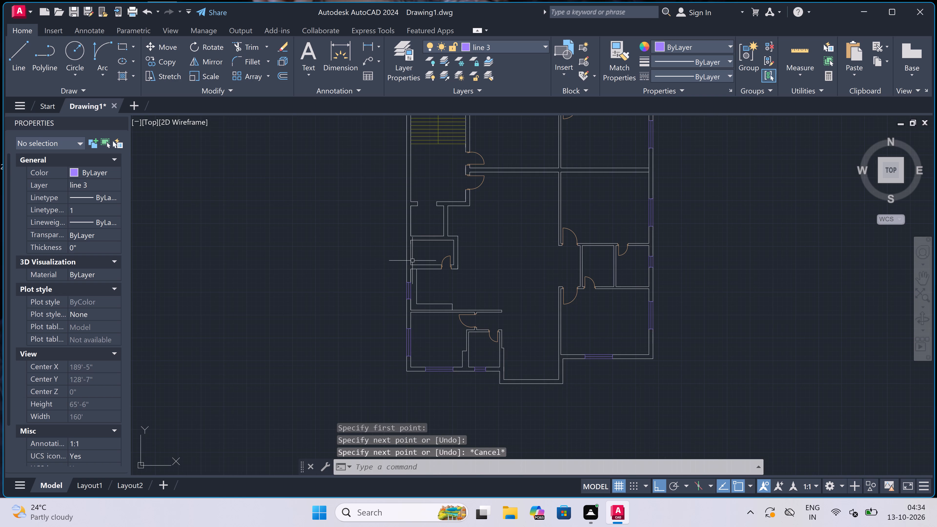
pyautogui.scroll(1, 417, 247)
pyautogui.scroll(2, 395, 247)
pyautogui.press('space')
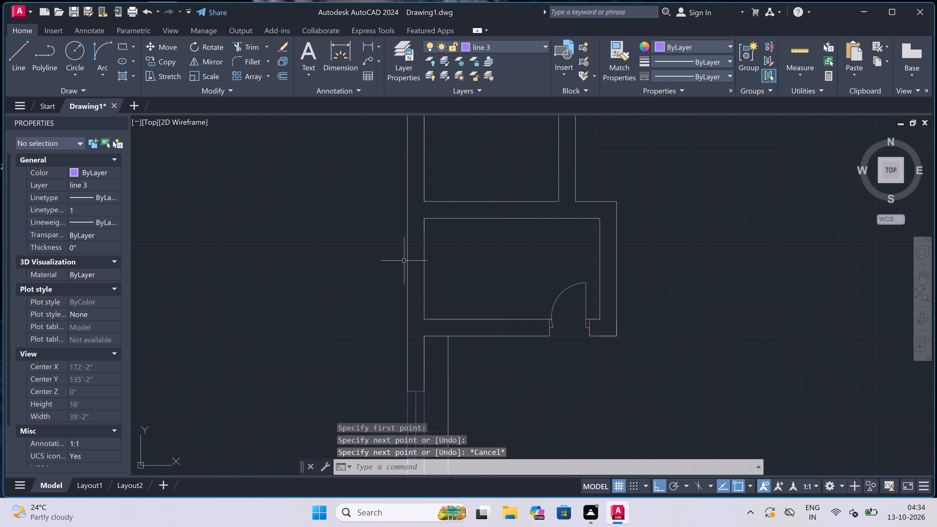
pyautogui.scroll(1, 404, 262)
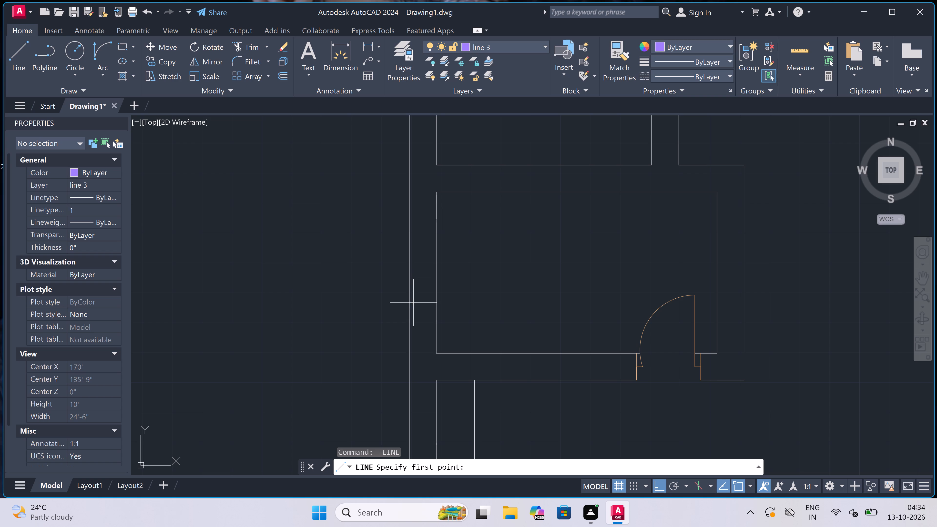
pyautogui.click(407, 314)
pyautogui.click(438, 312)
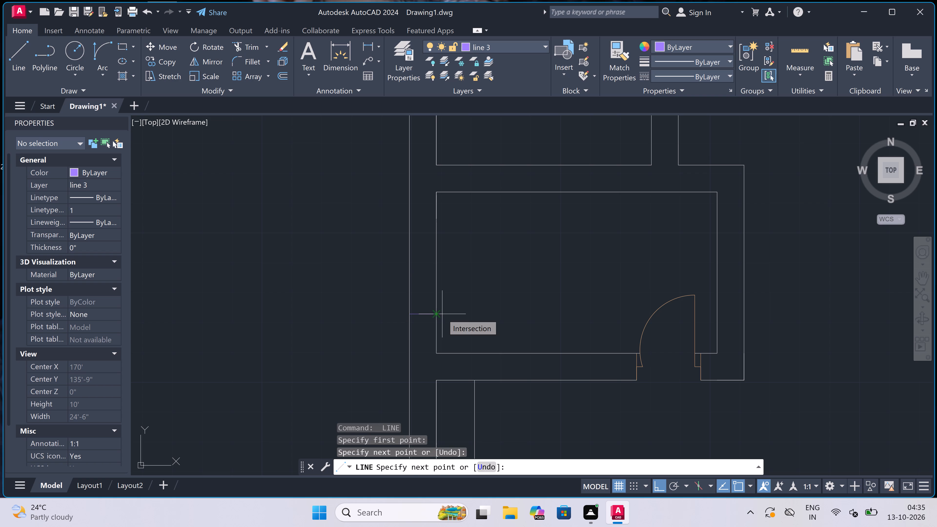
# Undo the window end line drawn across the west wall of the small room north of the counter room.
pyautogui.press('Escape')
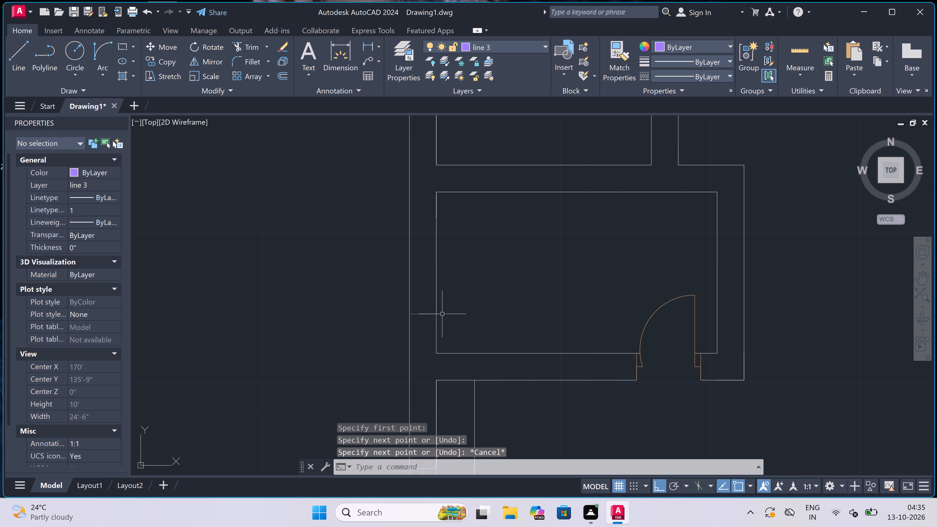
pyautogui.hotkey('ctrl', 'z')
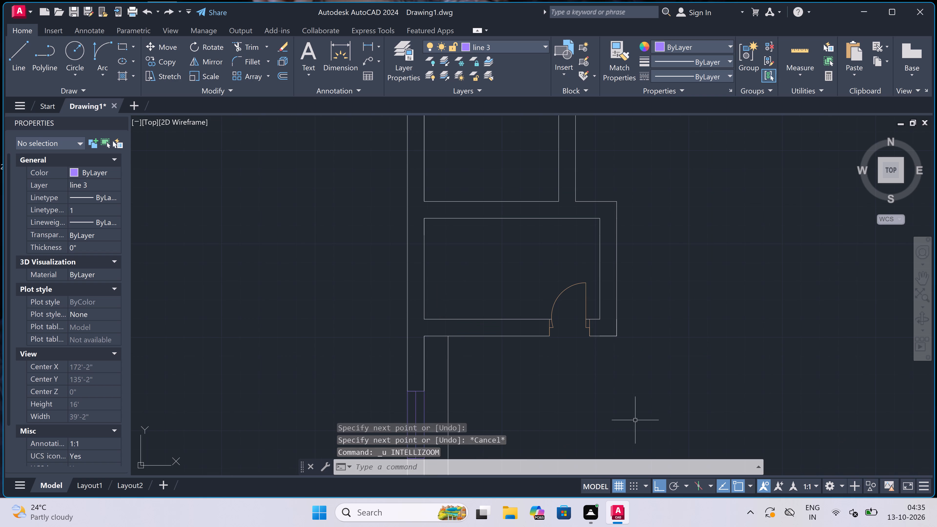
# Examine the windows, door openings and wall junctions across the whole floor plan.
pyautogui.scroll(-5, 470, 361)
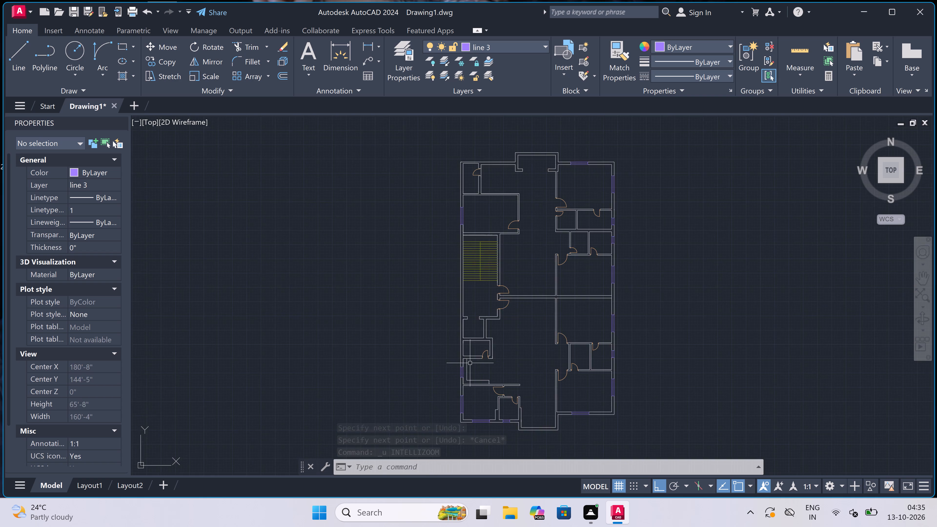
pyautogui.scroll(-1, 470, 363)
pyautogui.scroll(3, 481, 364)
pyautogui.scroll(-1, 483, 365)
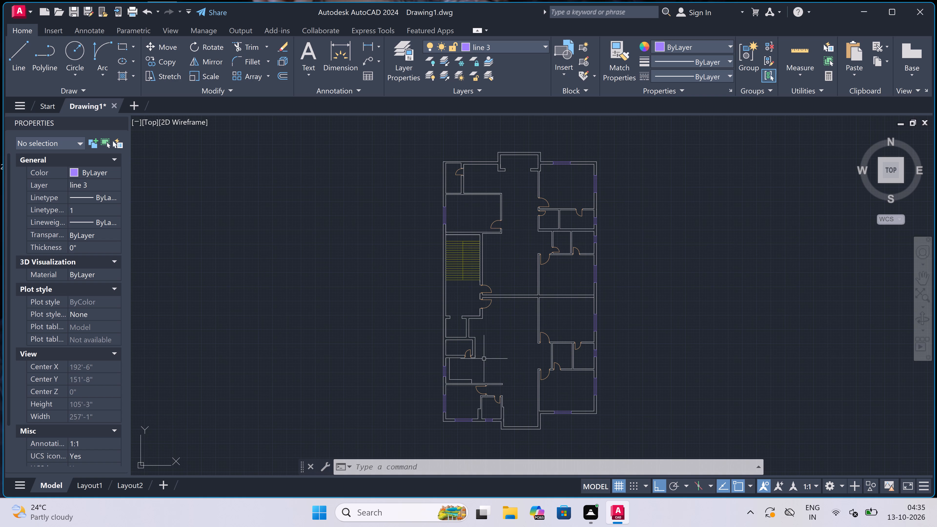
pyautogui.scroll(-1, 484, 359)
pyautogui.scroll(2, 546, 342)
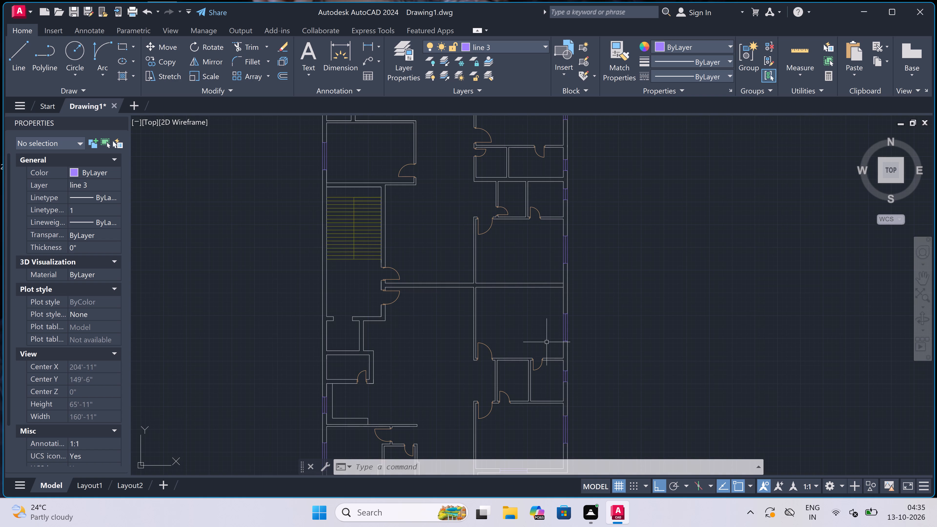
pyautogui.scroll(-1, 547, 343)
pyautogui.scroll(1, 531, 399)
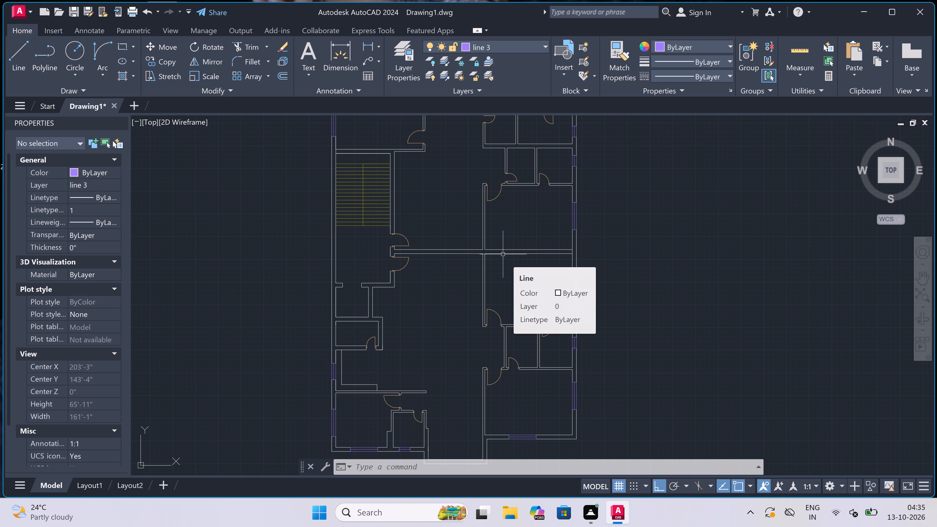
# Trim the east wall's inner face line between the two faces of the central cross wall where they meet.
pyautogui.write('tr')
pyautogui.press('space')
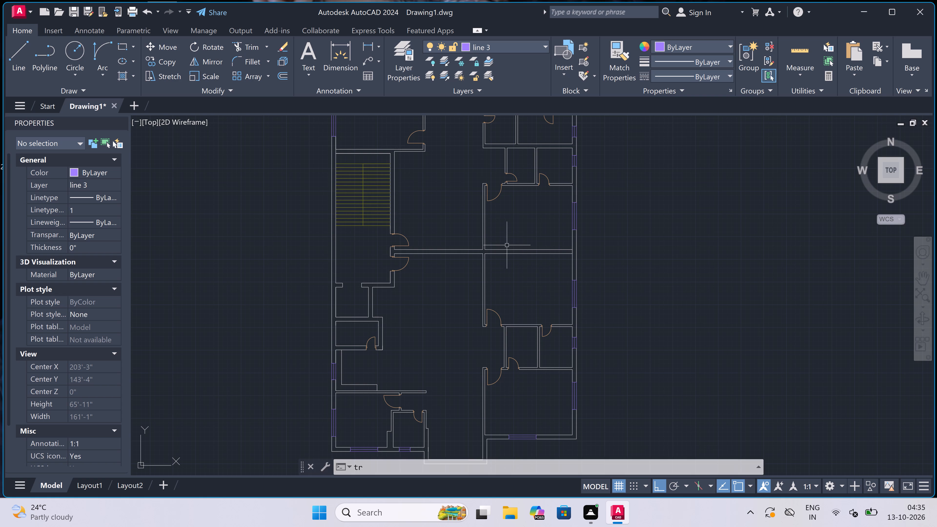
pyautogui.scroll(4, 572, 251)
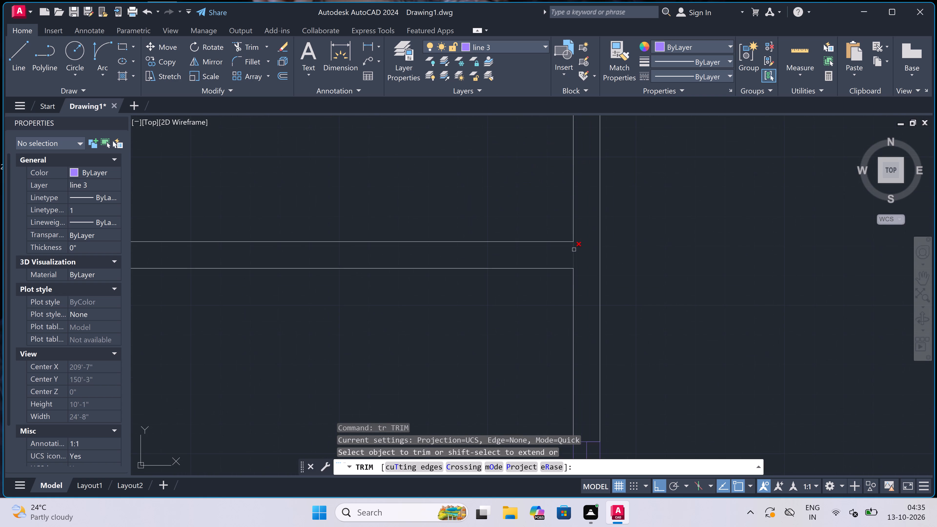
pyautogui.click(578, 250)
pyautogui.click(572, 254)
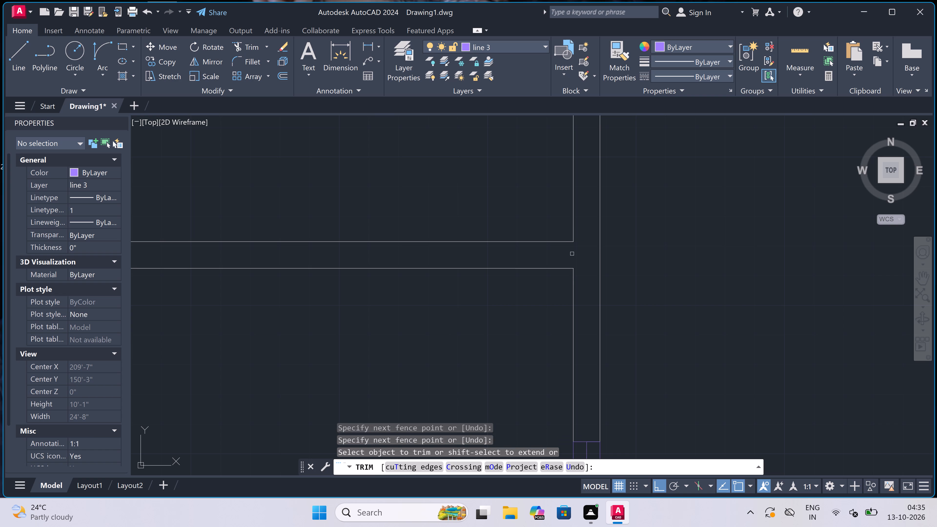
pyautogui.press('Escape')
# Trim the east face line of the wall across the door opening of the small northwest corner room.
pyautogui.scroll(-8, 572, 254)
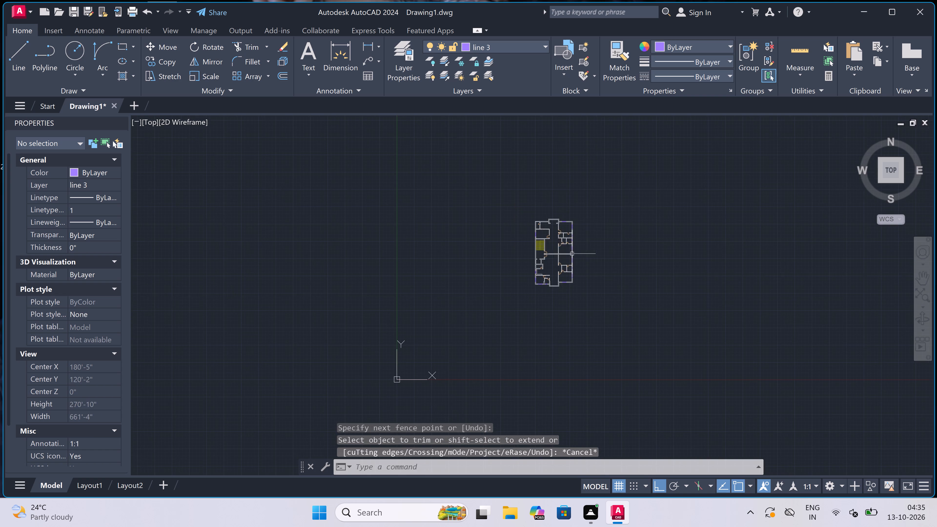
pyautogui.scroll(3, 559, 240)
pyautogui.scroll(3, 538, 136)
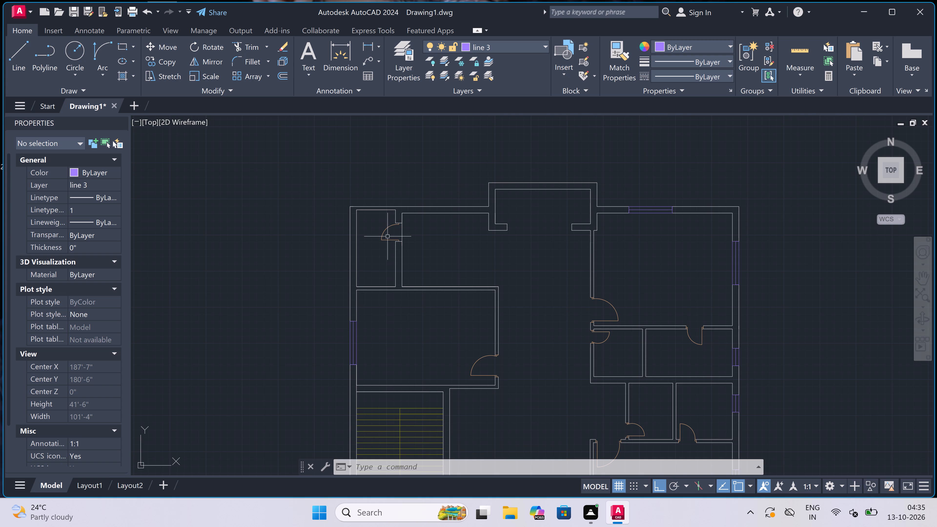
pyautogui.scroll(2, 413, 234)
pyautogui.press('t')
pyautogui.press('r')
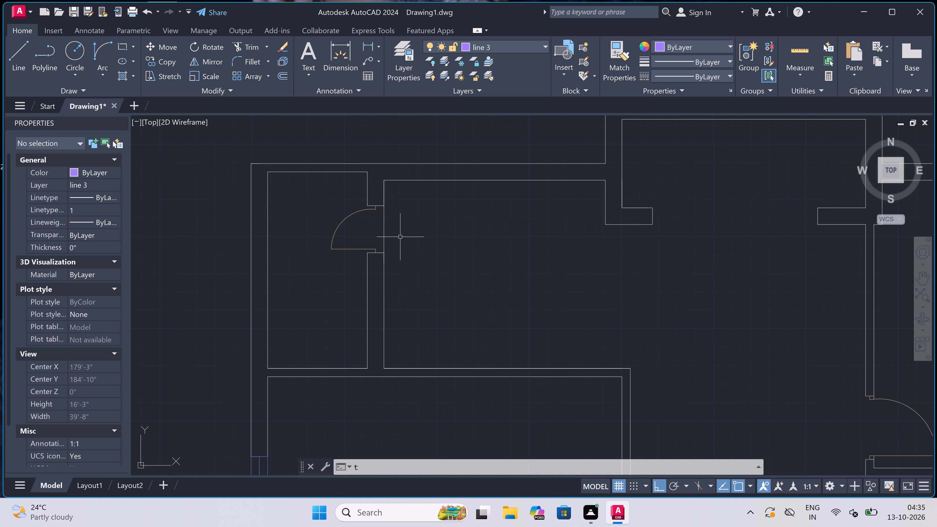
pyautogui.press('space')
pyautogui.click(384, 229)
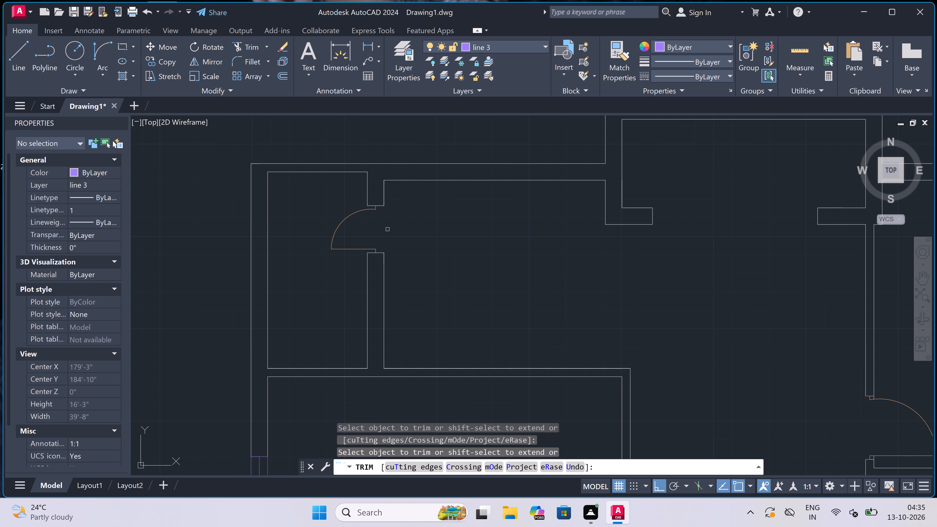
pyautogui.press('Escape')
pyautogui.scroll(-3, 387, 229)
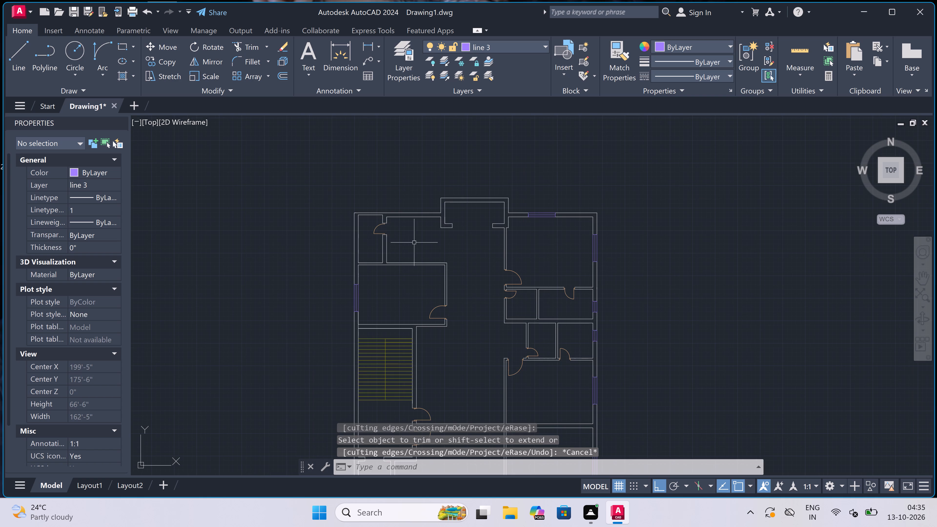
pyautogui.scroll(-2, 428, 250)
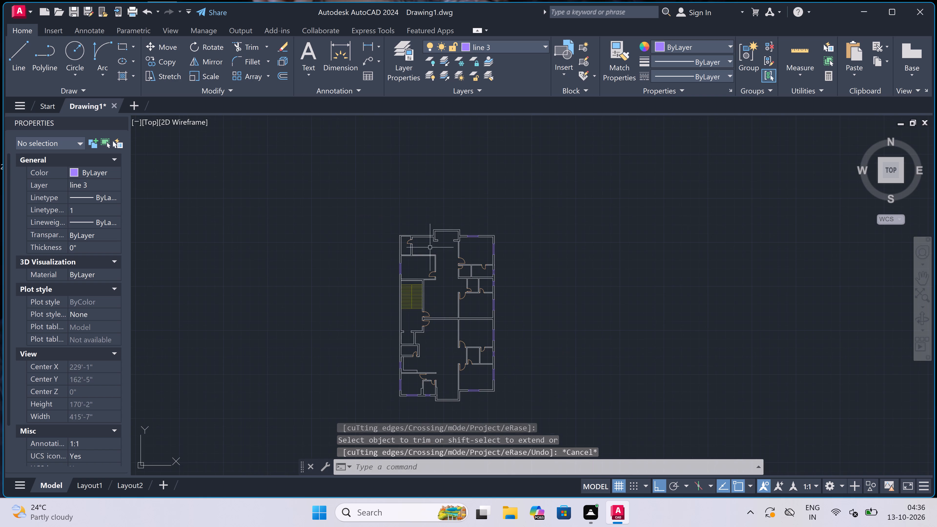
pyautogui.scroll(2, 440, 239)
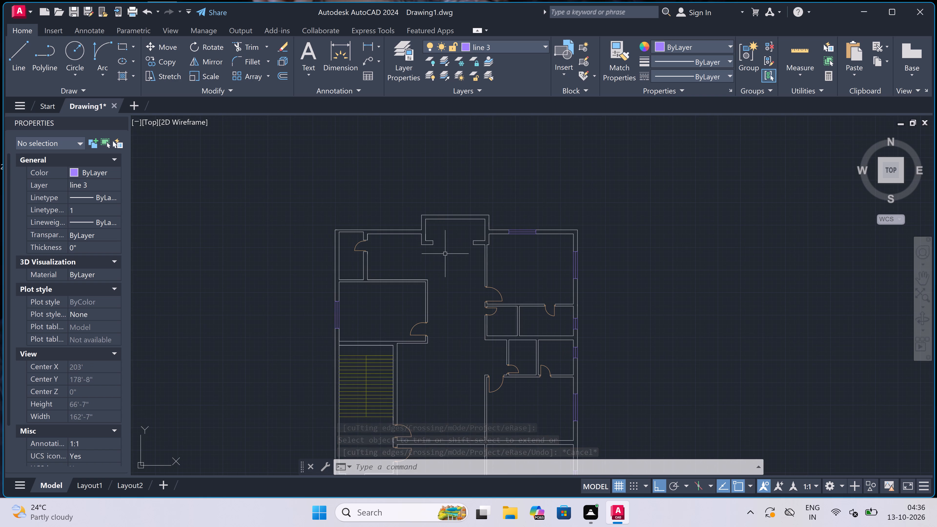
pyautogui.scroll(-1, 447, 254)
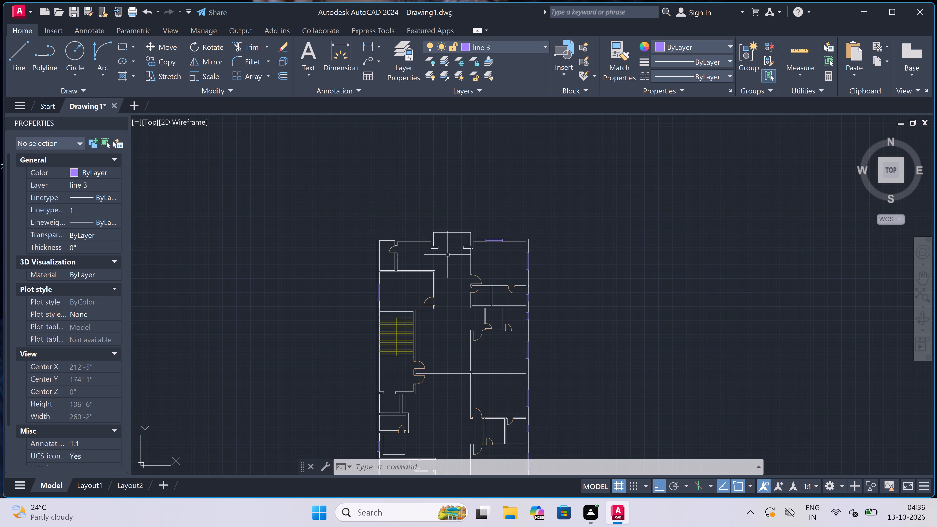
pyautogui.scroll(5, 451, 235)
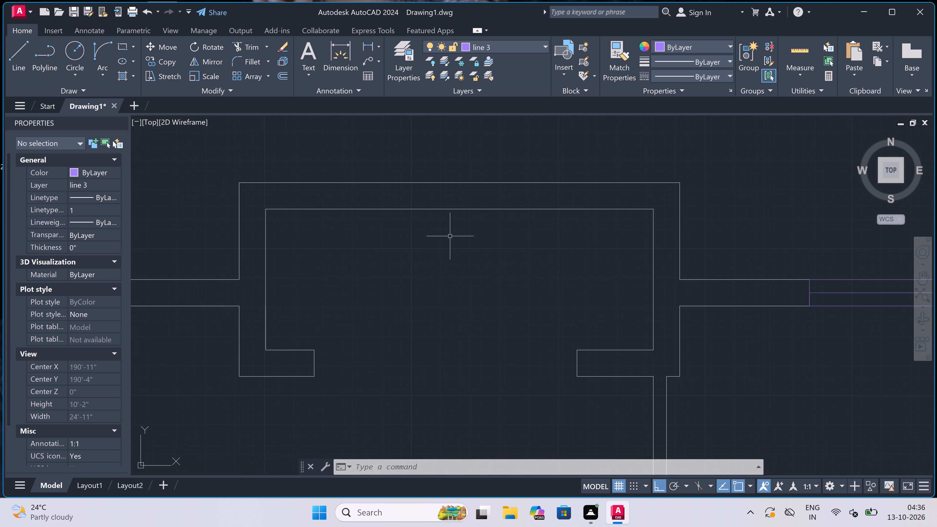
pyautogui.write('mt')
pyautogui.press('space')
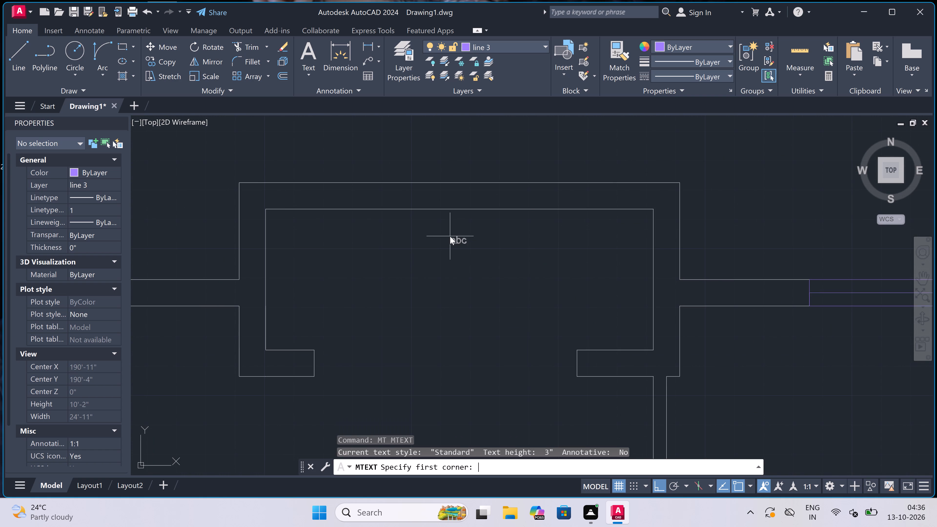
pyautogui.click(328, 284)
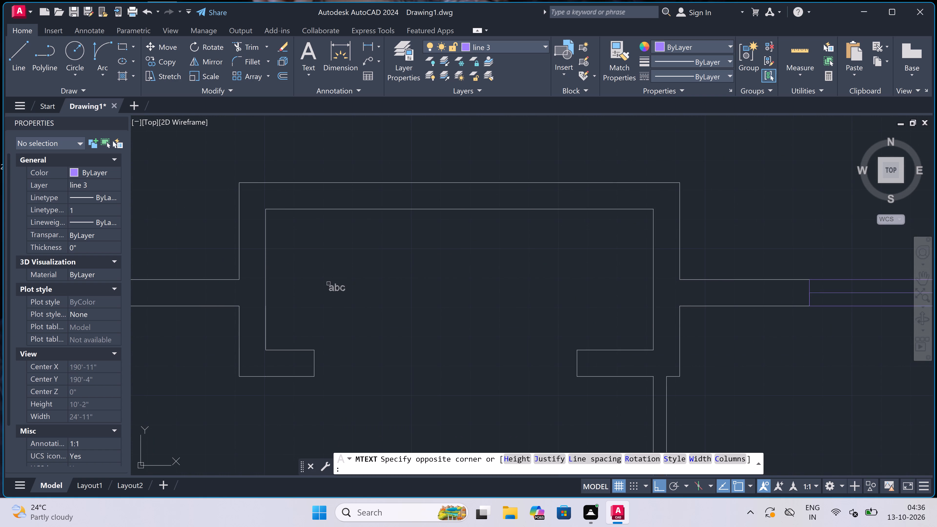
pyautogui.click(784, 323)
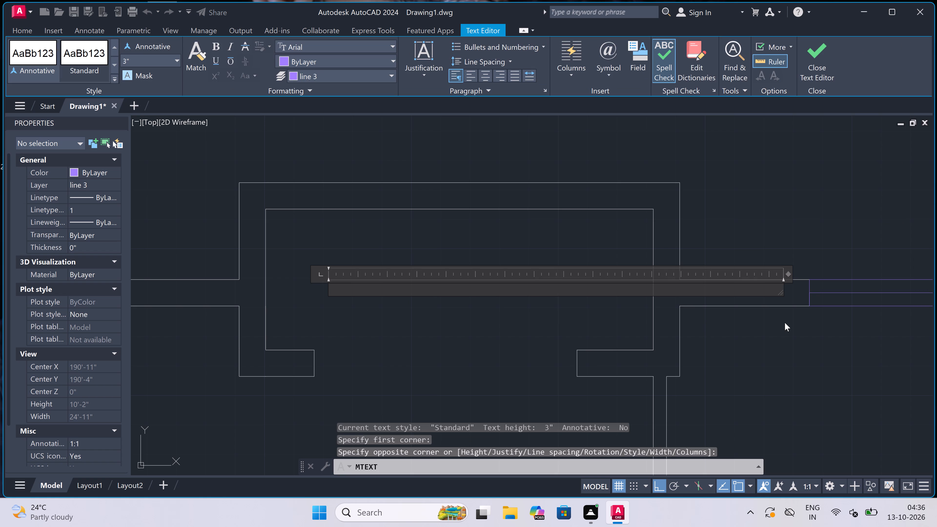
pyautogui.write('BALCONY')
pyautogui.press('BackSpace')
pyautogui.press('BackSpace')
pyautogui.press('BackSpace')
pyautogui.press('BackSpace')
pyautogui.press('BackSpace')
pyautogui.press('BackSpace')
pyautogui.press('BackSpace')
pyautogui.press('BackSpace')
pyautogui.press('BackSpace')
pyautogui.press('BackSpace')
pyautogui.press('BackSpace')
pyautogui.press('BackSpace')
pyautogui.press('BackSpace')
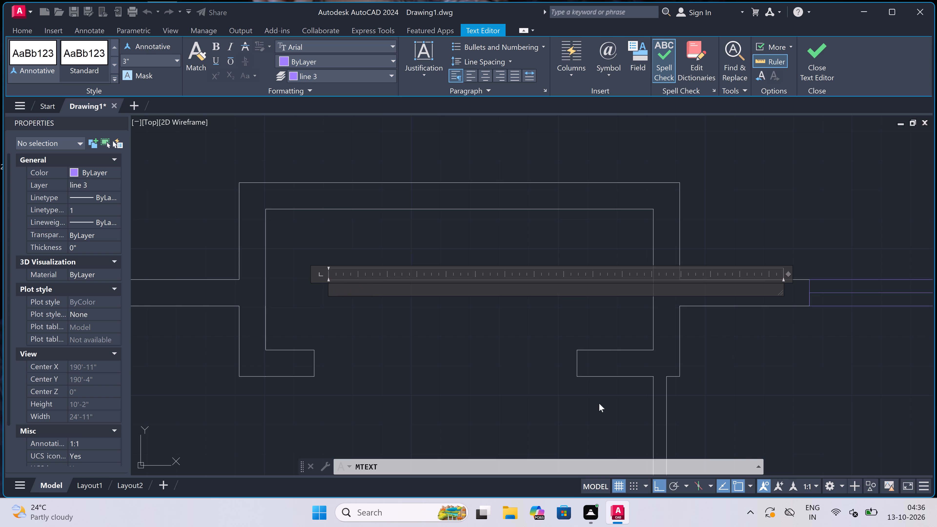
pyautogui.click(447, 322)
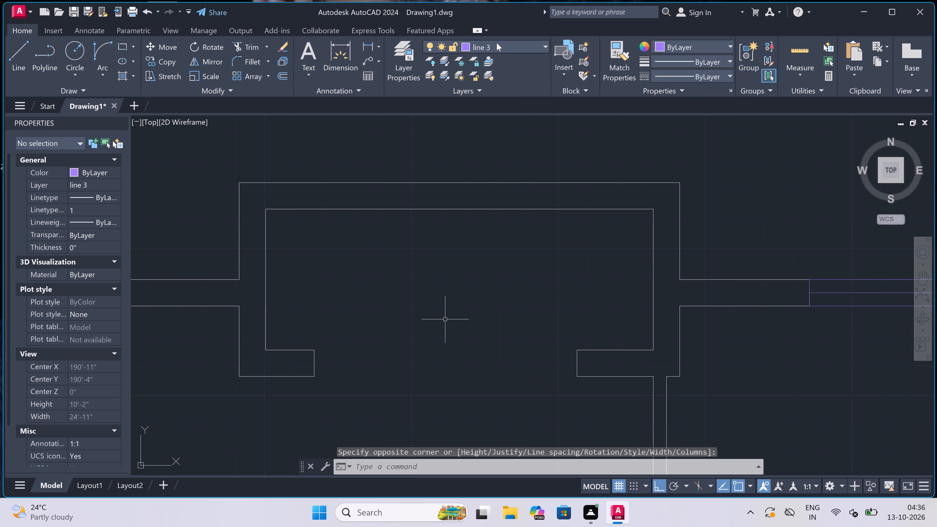
# On layer 0, add a multiline text label inside the north balcony reading BALCONY with 11'0"x4'0" on the second line.
pyautogui.click(497, 43)
pyautogui.click(497, 56)
pyautogui.press('space')
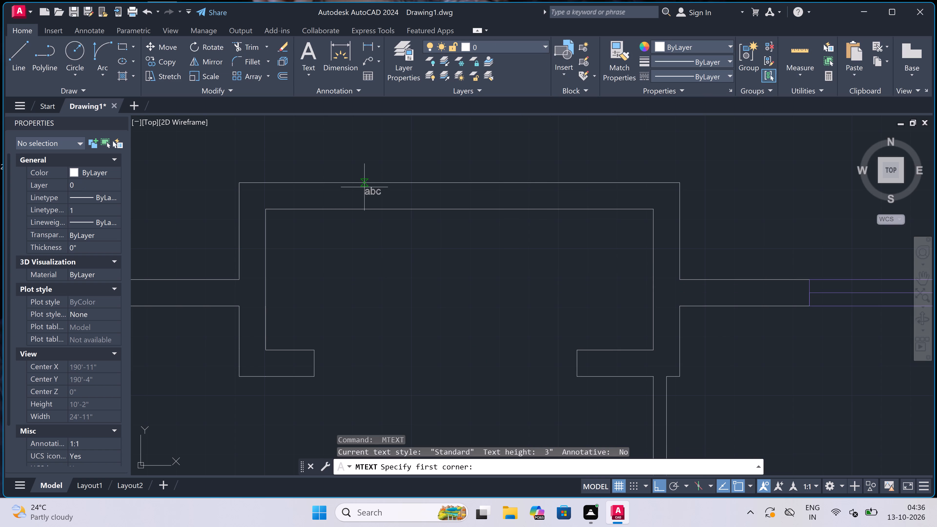
pyautogui.click(310, 277)
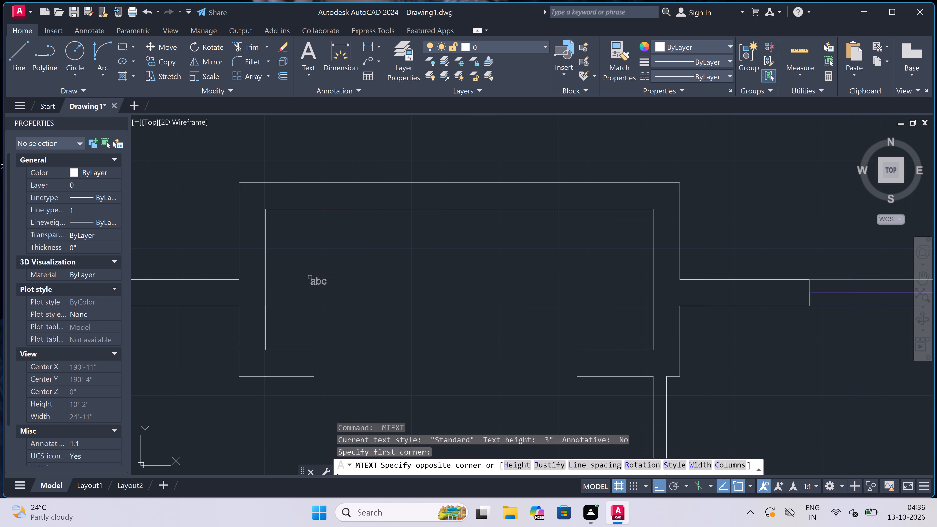
pyautogui.click(758, 297)
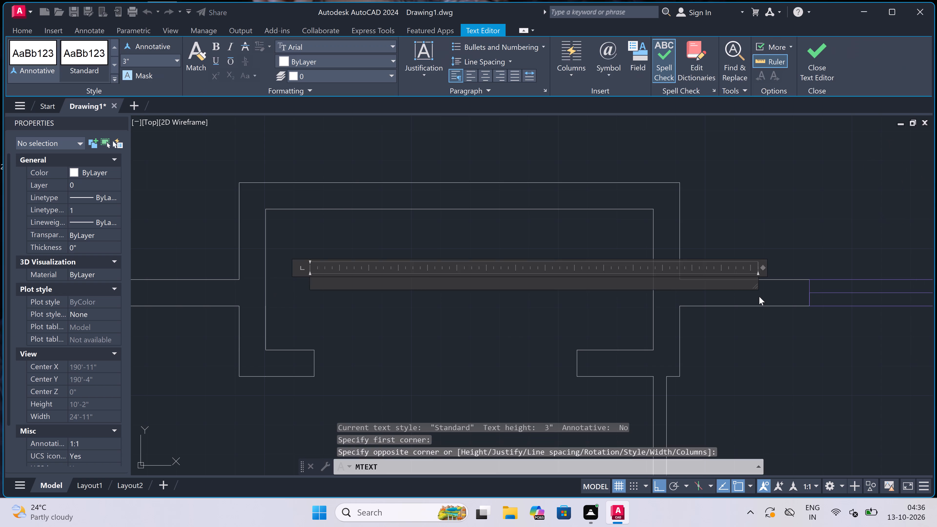
pyautogui.press('b')
pyautogui.press('a')
pyautogui.write('LC')
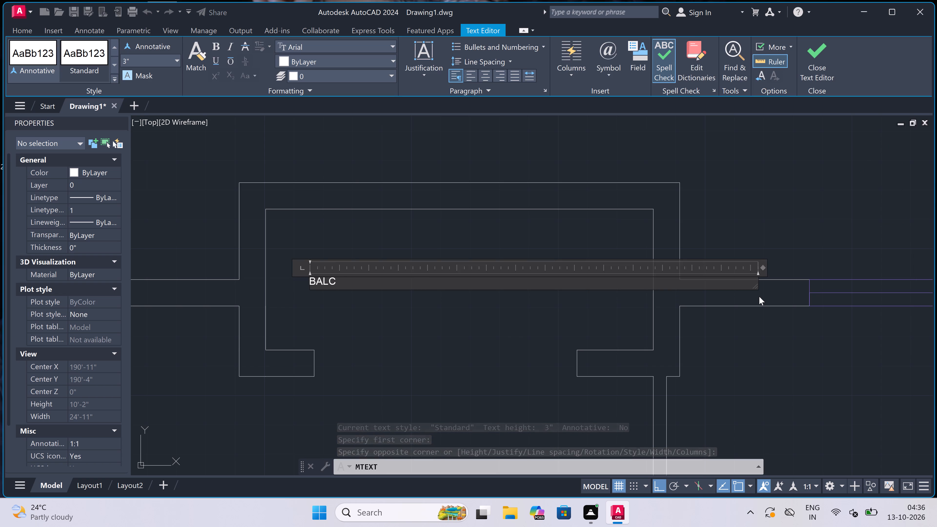
pyautogui.write('ONY')
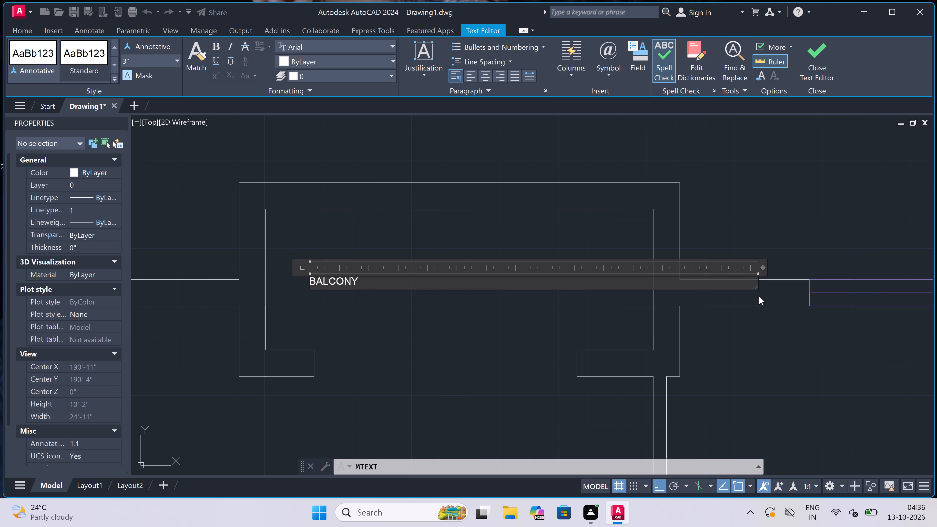
pyautogui.press('Return')
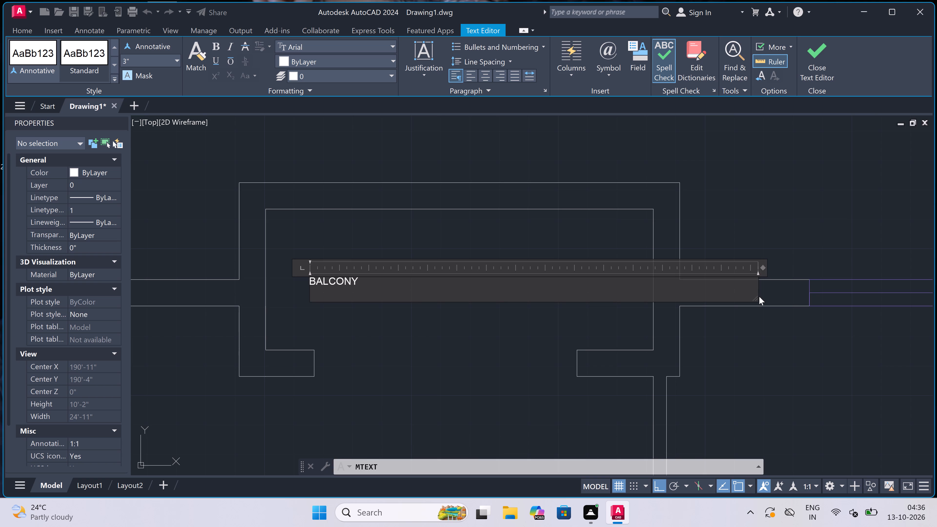
pyautogui.write('11')
pyautogui.write("'0")
pyautogui.write('"x')
pyautogui.write('4\'0"')
pyautogui.click(401, 335)
# Move the BALCONY label horizontally east so it sits nearer the middle of the north balcony.
pyautogui.click(351, 284)
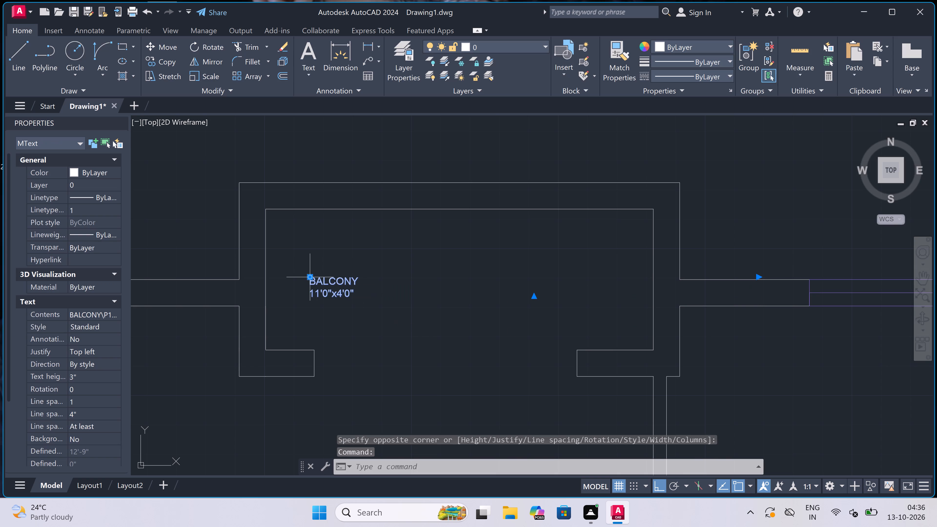
pyautogui.click(310, 278)
pyautogui.click(403, 279)
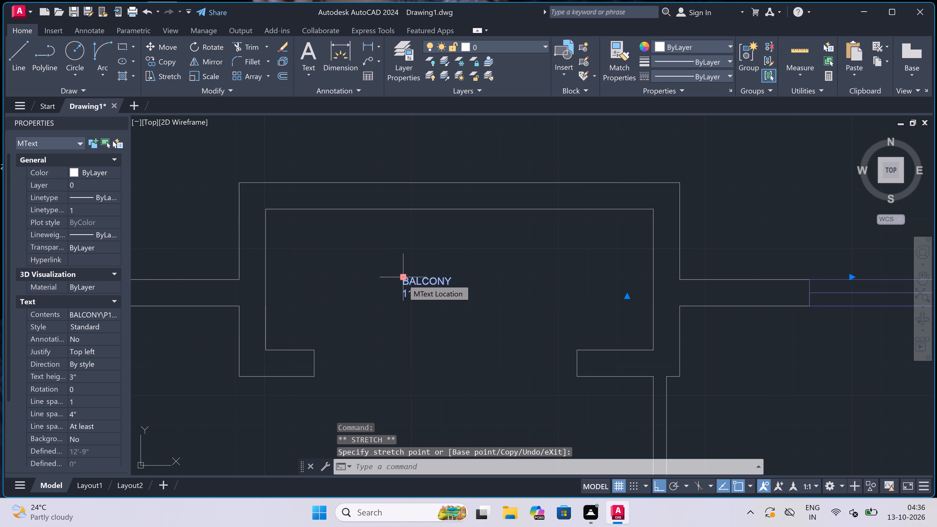
pyautogui.press('Escape')
# Add a multiline text label in the small northwest corner room reading UTILITY with 4'6"x8'6" on the second line.
pyautogui.press('space')
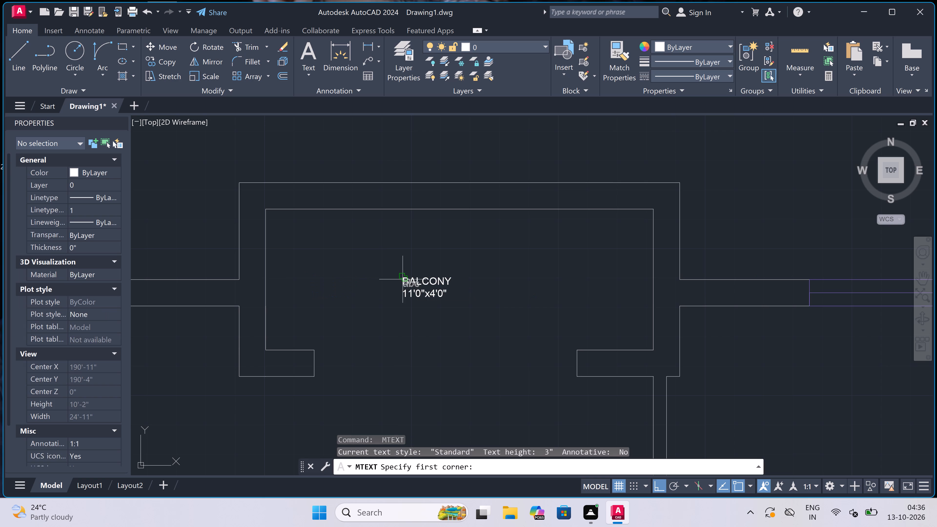
pyautogui.scroll(-3, 317, 192)
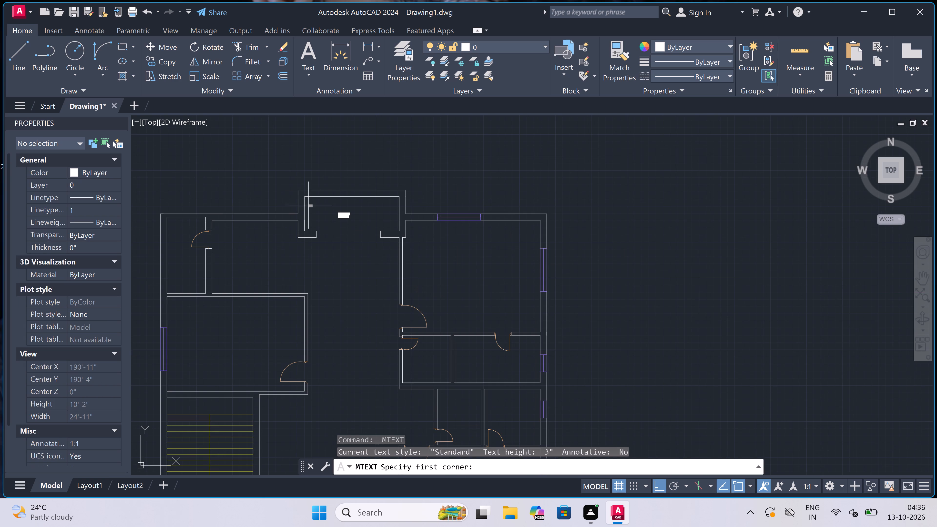
pyautogui.scroll(-2, 210, 227)
pyautogui.scroll(2, 184, 240)
pyautogui.scroll(2, 200, 206)
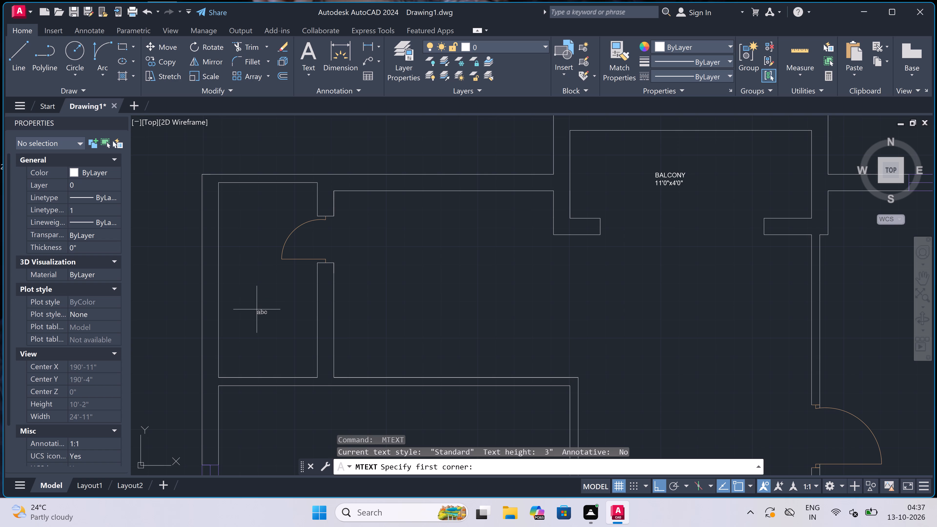
pyautogui.scroll(1, 257, 309)
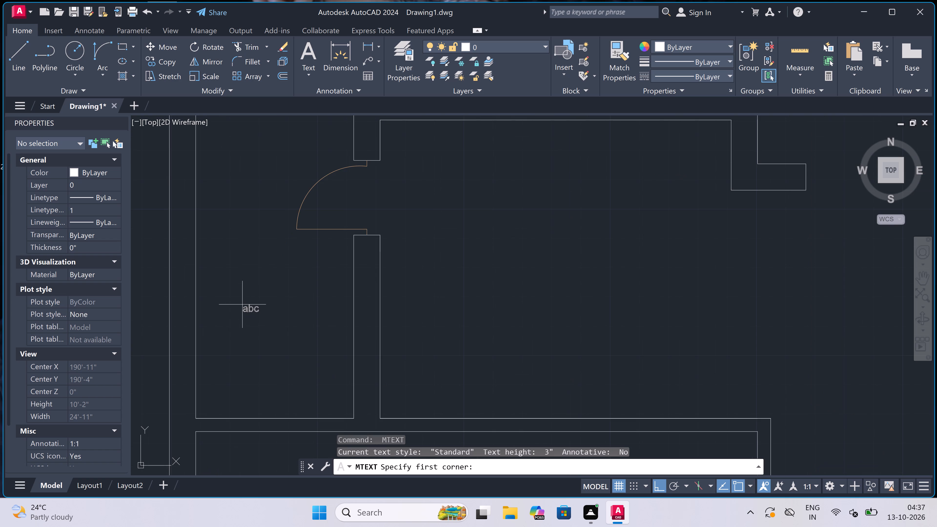
pyautogui.click(221, 350)
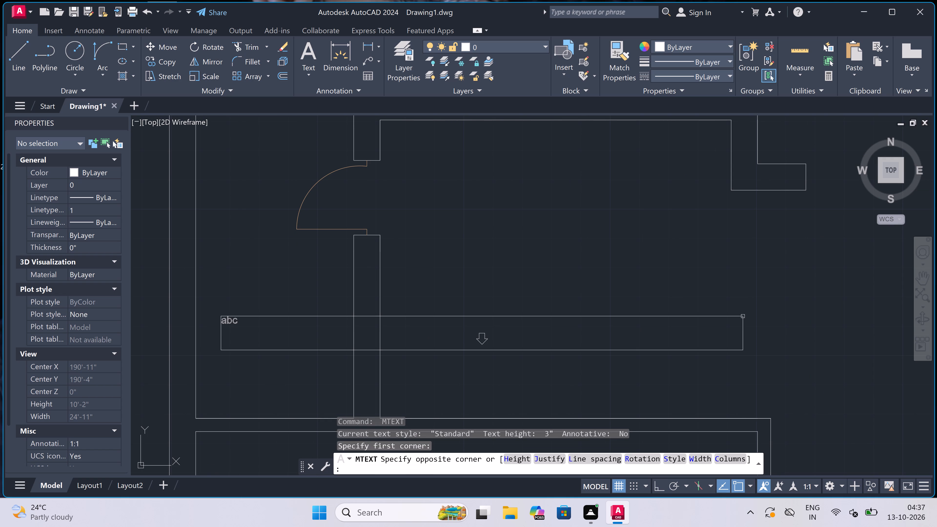
pyautogui.click(803, 326)
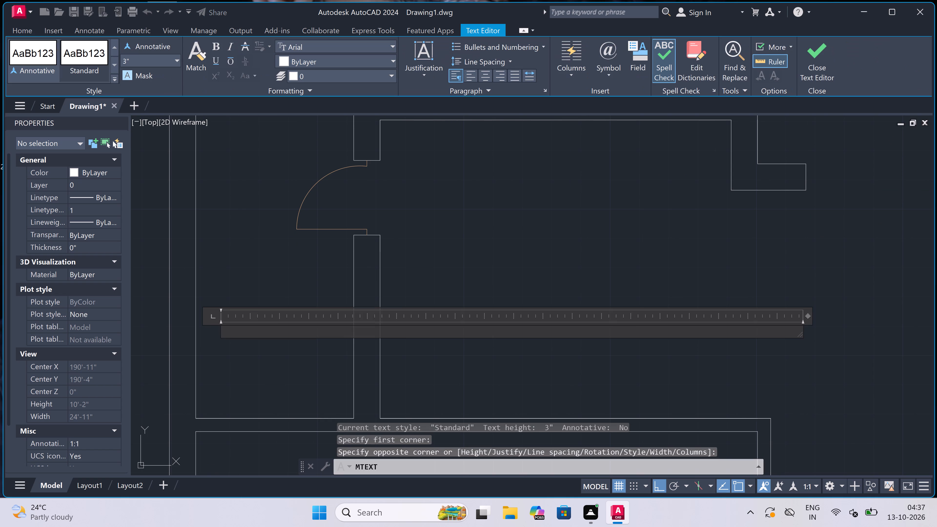
pyautogui.press('u')
pyautogui.write('TILITY')
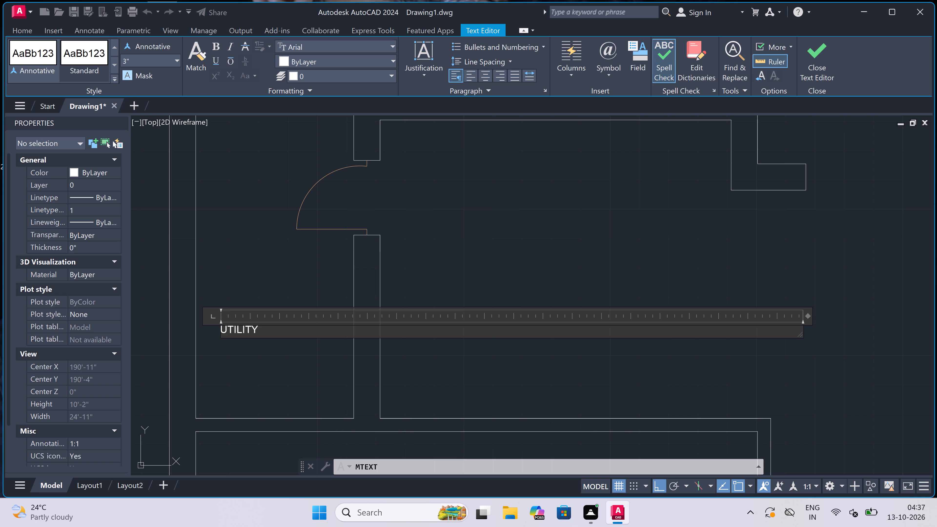
pyautogui.press('Return')
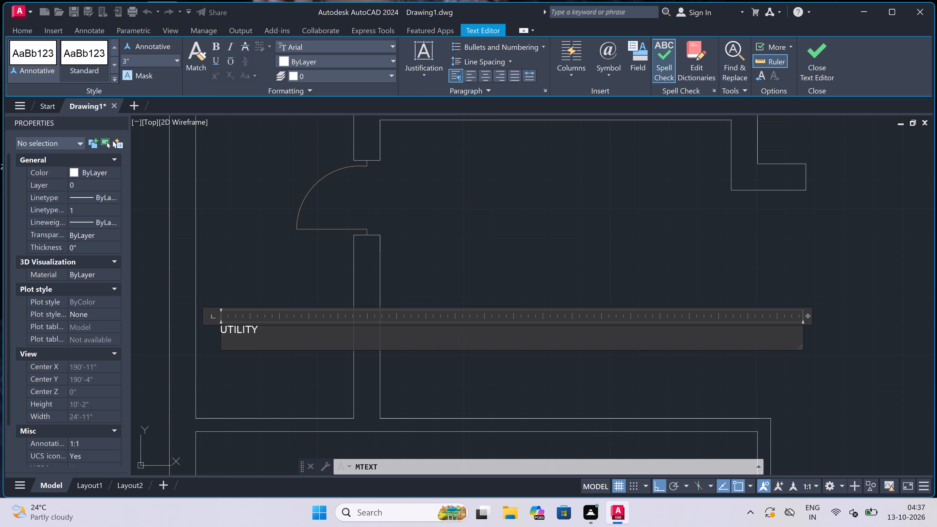
pyautogui.press('4')
pyautogui.write("'6")
pyautogui.write('"x')
pyautogui.write('8\'6"')
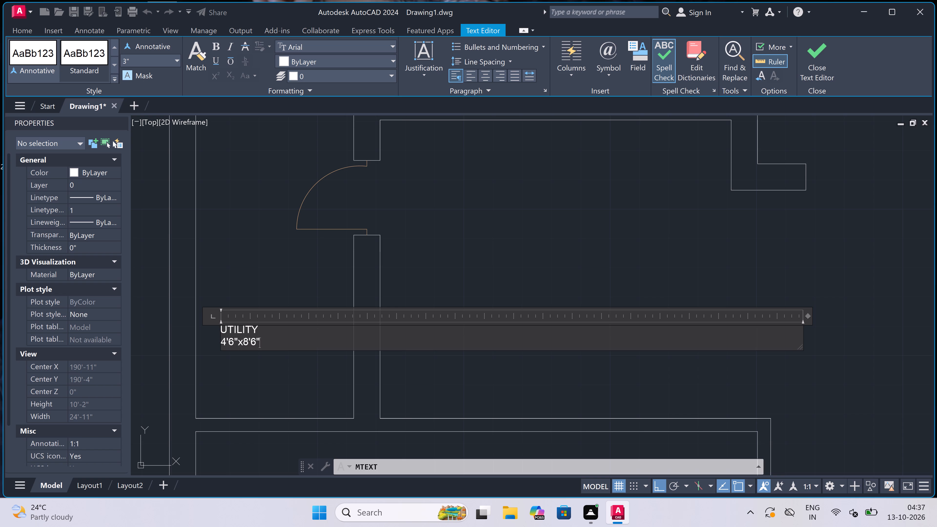
pyautogui.click(254, 365)
# Rotate the UTILITY label 90 degrees so it reads vertically.
pyautogui.click(235, 342)
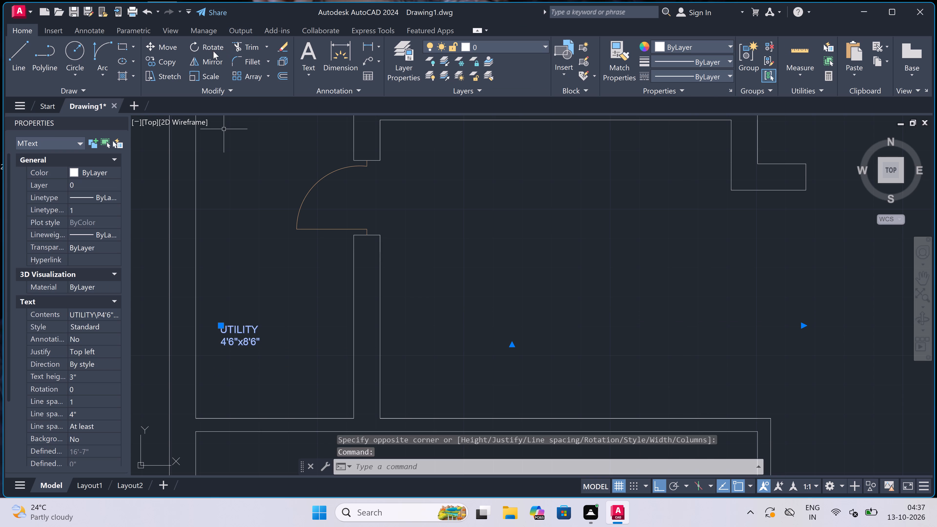
pyautogui.click(211, 45)
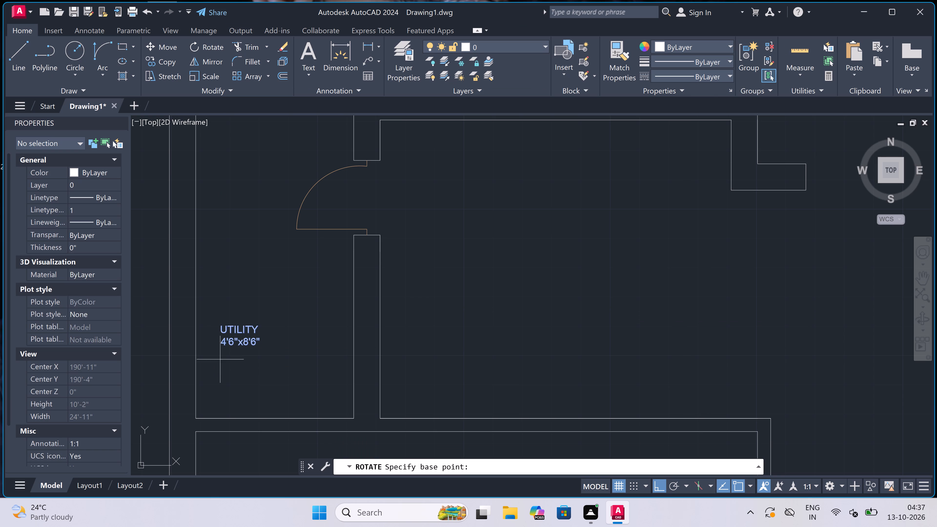
pyautogui.click(230, 333)
pyautogui.click(230, 276)
# Move the rotated UTILITY label slightly east, toward the middle of the small northwest corner room.
pyautogui.moveTo(232, 294); pyautogui.dragTo(234, 294)
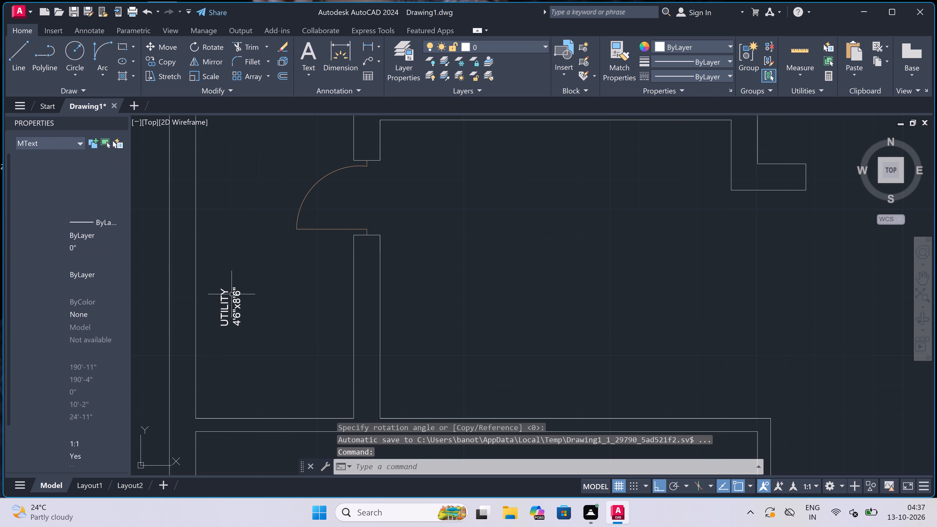
pyautogui.moveTo(234, 294); pyautogui.dragTo(236, 294)
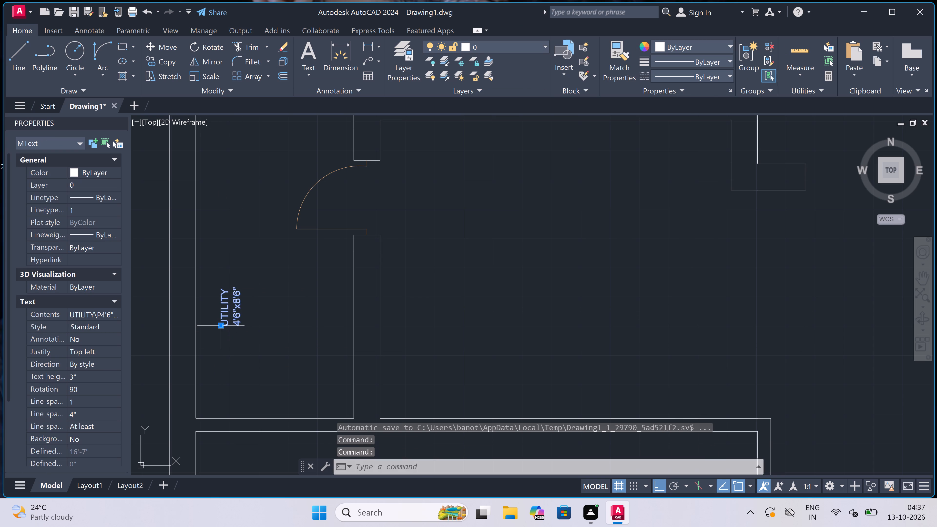
pyautogui.click(221, 326)
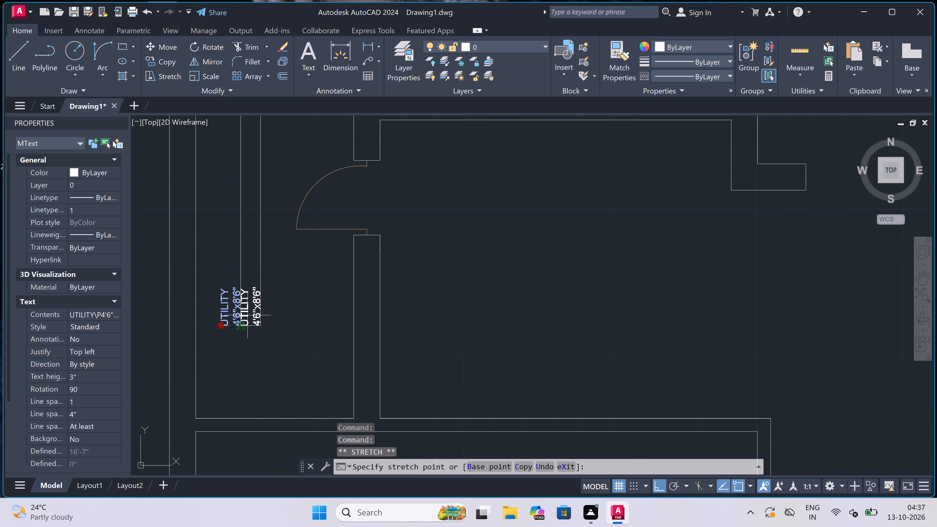
pyautogui.scroll(2, 247, 315)
pyautogui.click(255, 315)
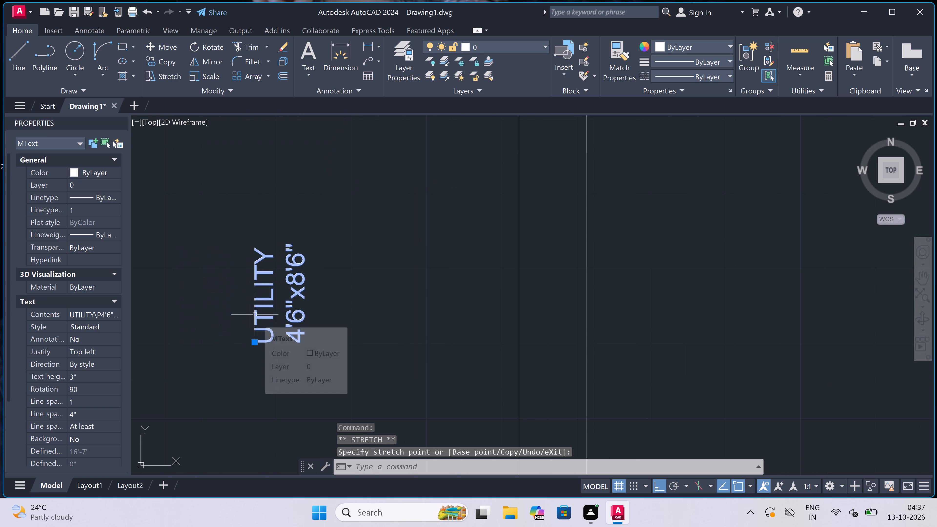
pyautogui.press('Escape')
# Add a multiline text label in the space just east of the utility room reading KITCHEN with 10'0"x8'6" on the second line.
pyautogui.write('mt')
pyautogui.press('space')
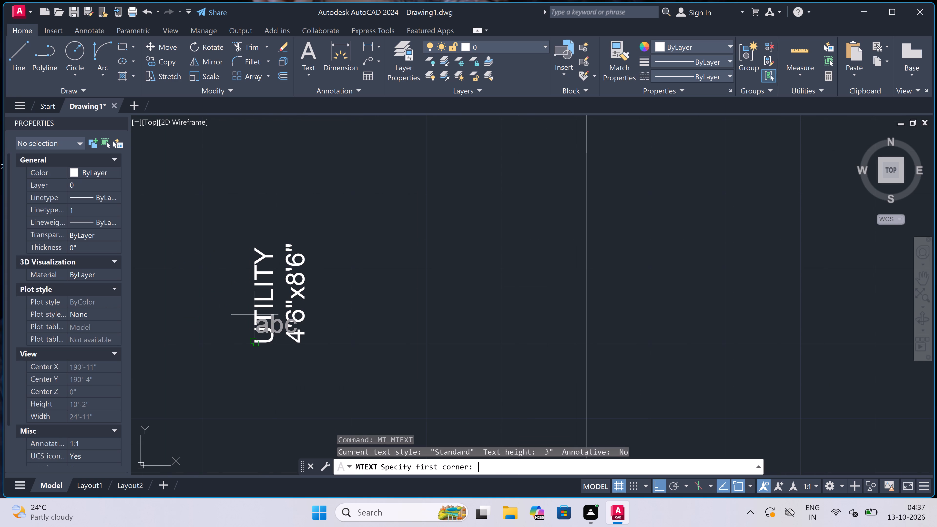
pyautogui.scroll(-5, 255, 310)
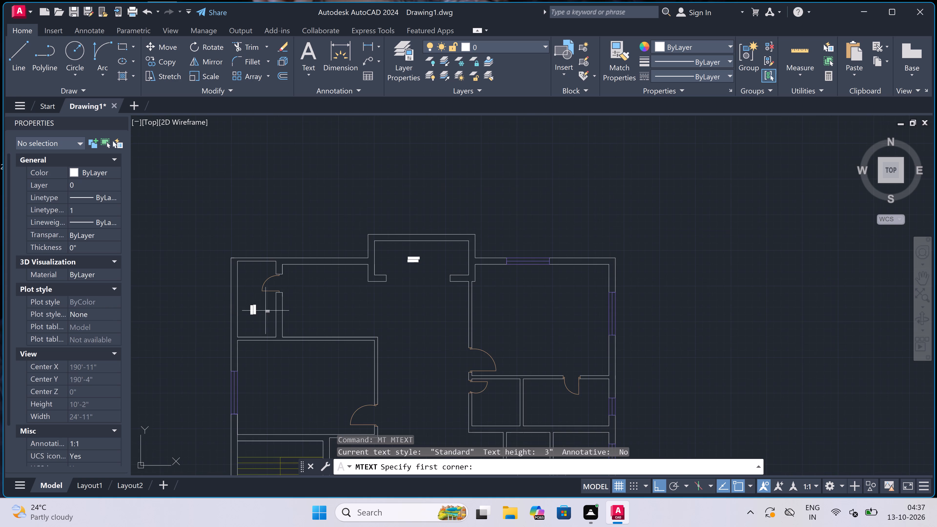
pyautogui.scroll(2, 284, 310)
pyautogui.scroll(-3, 289, 307)
pyautogui.scroll(3, 330, 291)
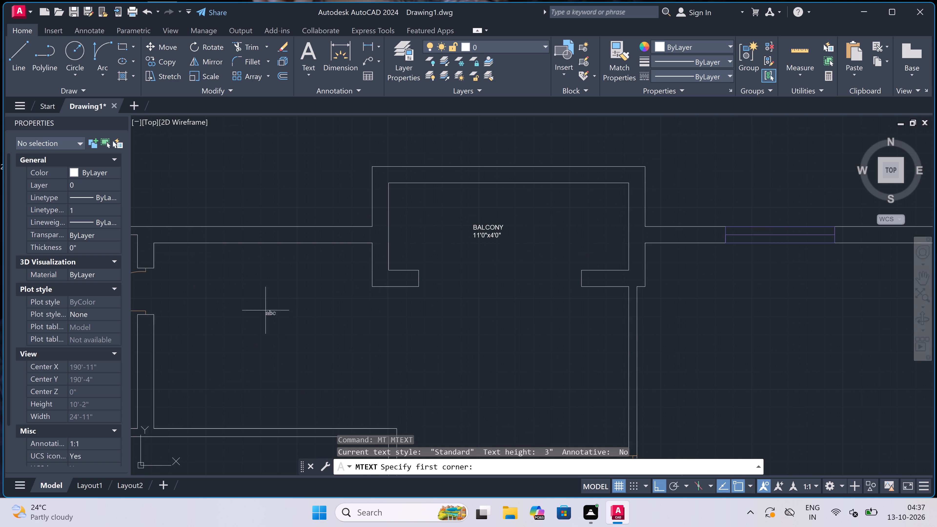
pyautogui.click(176, 324)
pyautogui.click(469, 331)
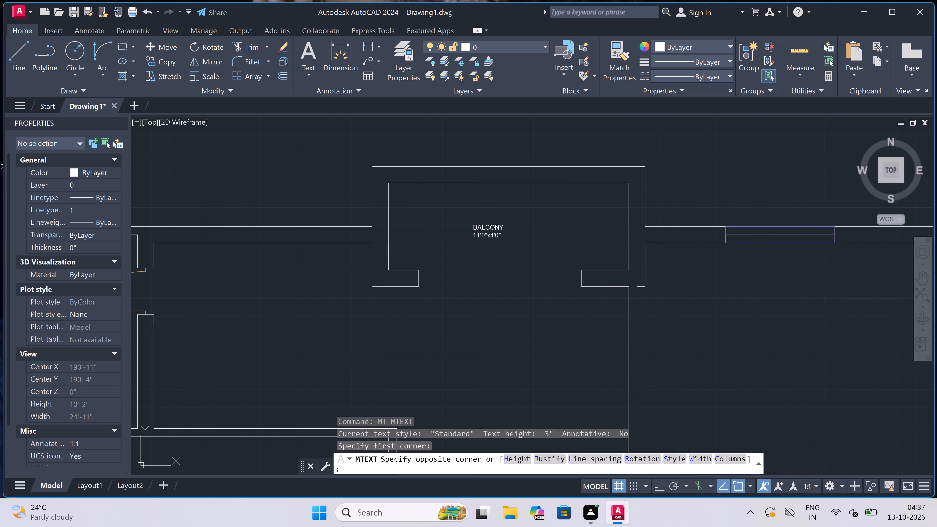
pyautogui.scroll(2, 147, 356)
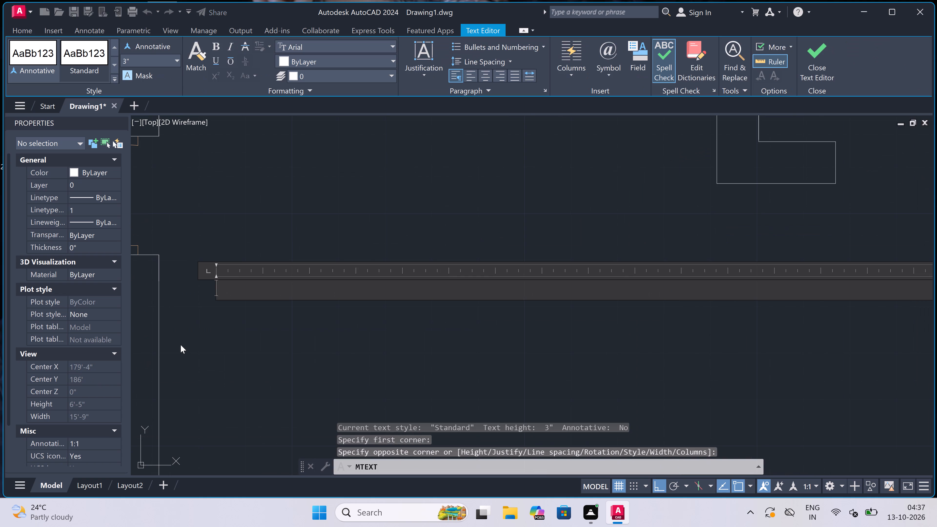
pyautogui.write('KIT')
pyautogui.press('c')
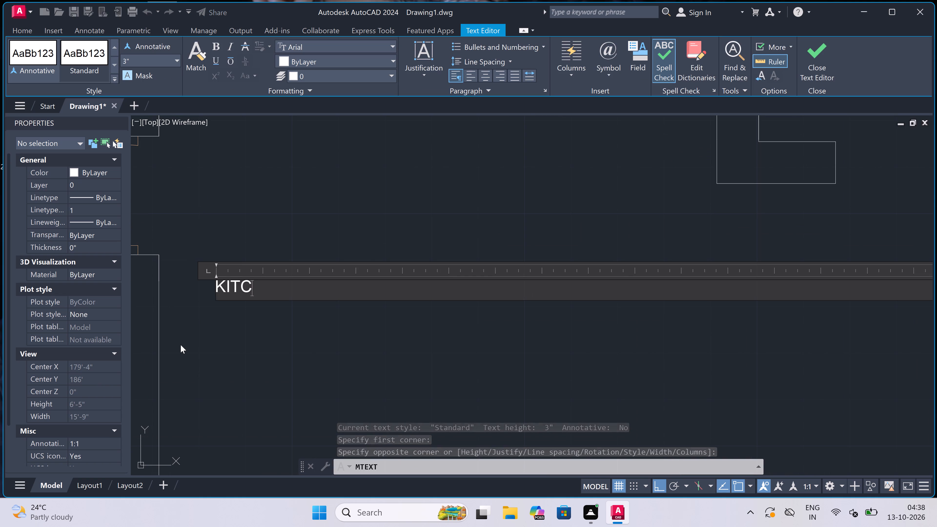
pyautogui.write('HEN')
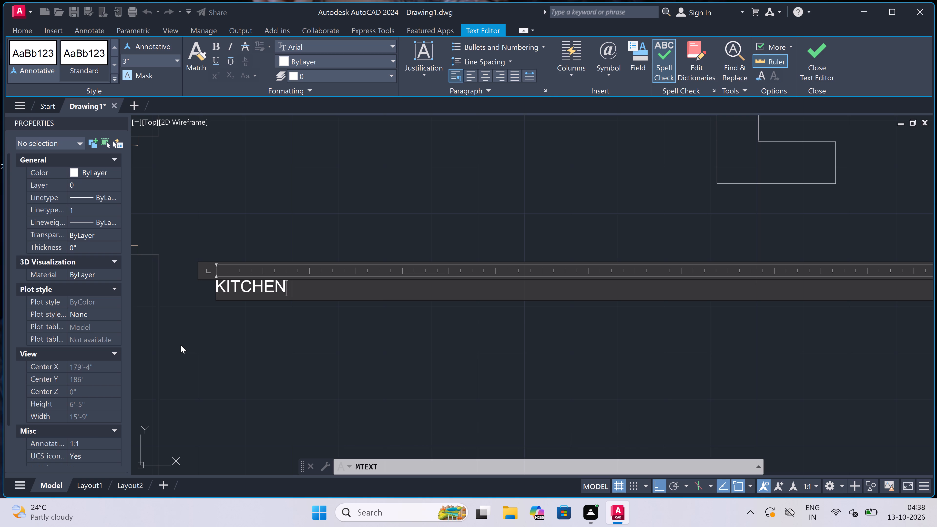
pyautogui.press('Return')
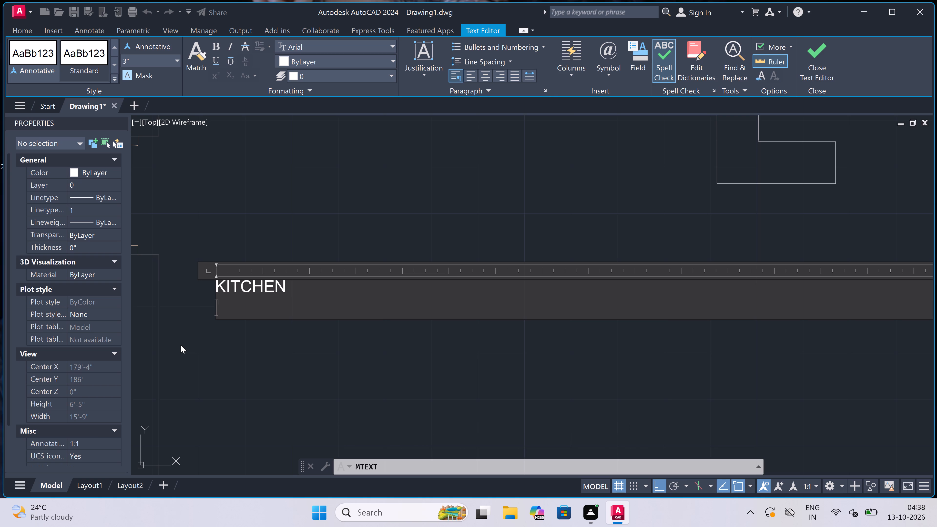
pyautogui.press('1')
pyautogui.write("0'0")
pyautogui.hotkey('shift', '"')
pyautogui.press('x')
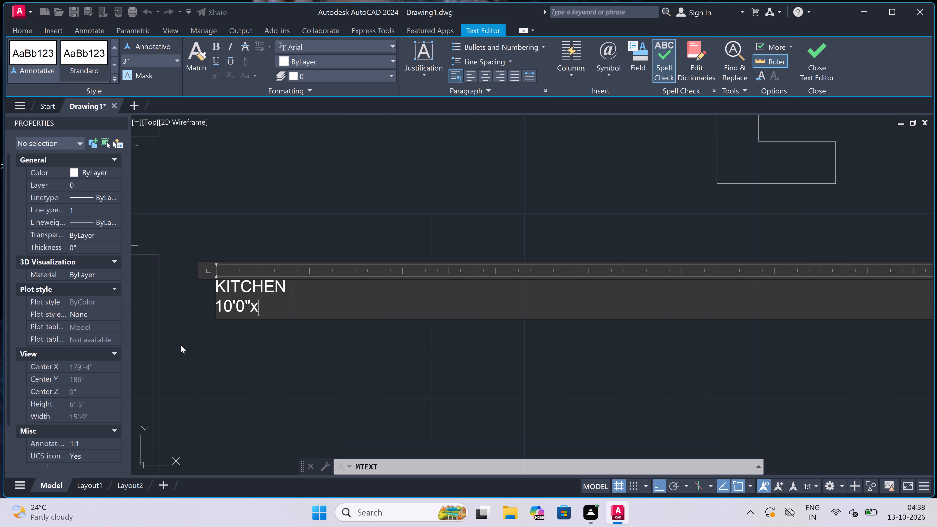
pyautogui.press('8')
pyautogui.write("'6")
pyautogui.hotkey('shift', '"')
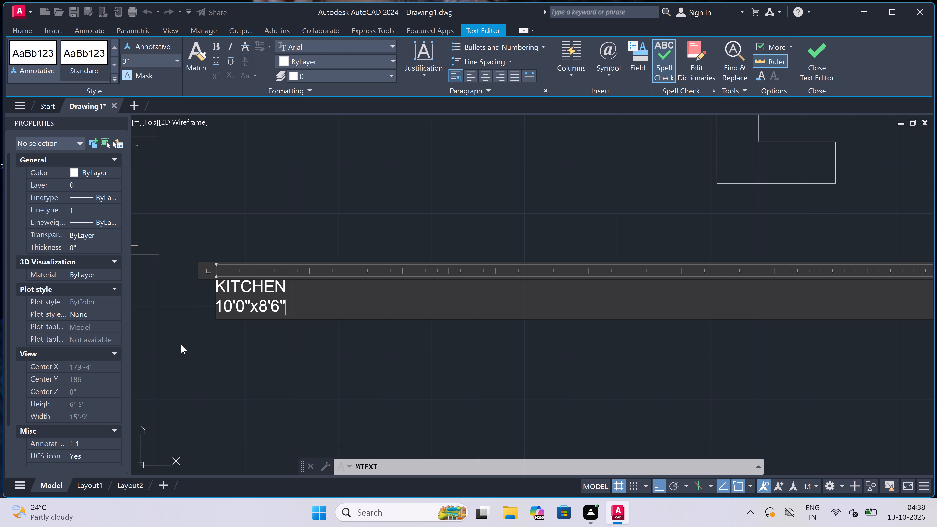
pyautogui.click(181, 345)
# Add a multiline text label in the southwest part of the room north of the staircase reading BEDROOM with 14'6"x11'0" on the second line.
pyautogui.scroll(-5, 197, 296)
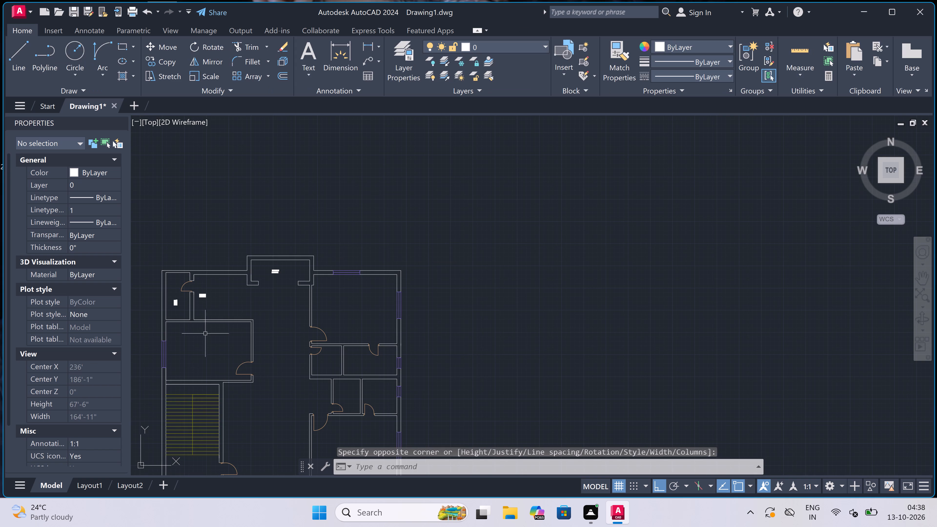
pyautogui.scroll(2, 176, 355)
pyautogui.press('space')
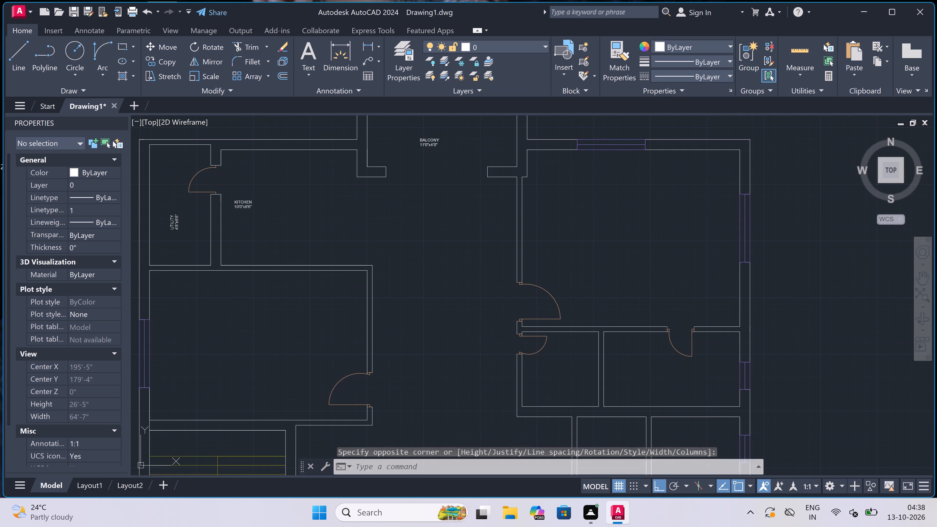
pyautogui.scroll(-1, 181, 354)
pyautogui.scroll(2, 177, 386)
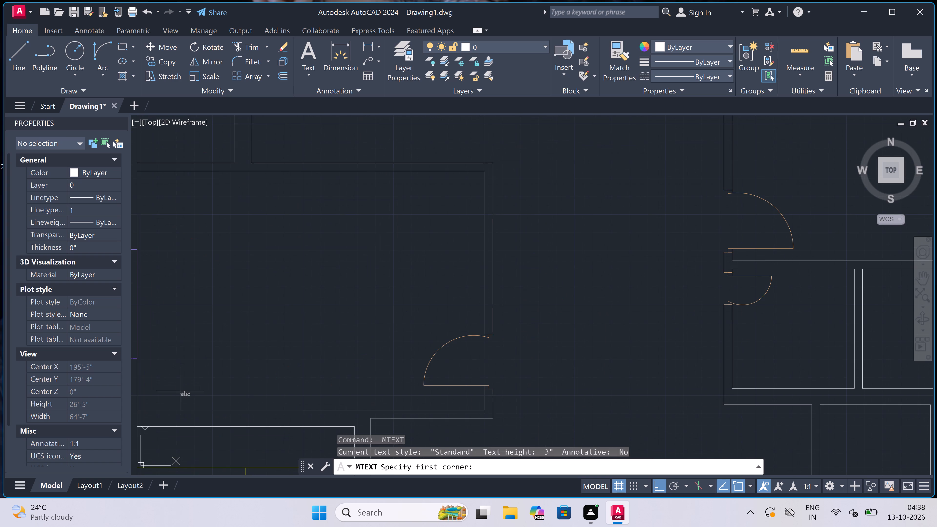
pyautogui.click(171, 387)
pyautogui.click(532, 385)
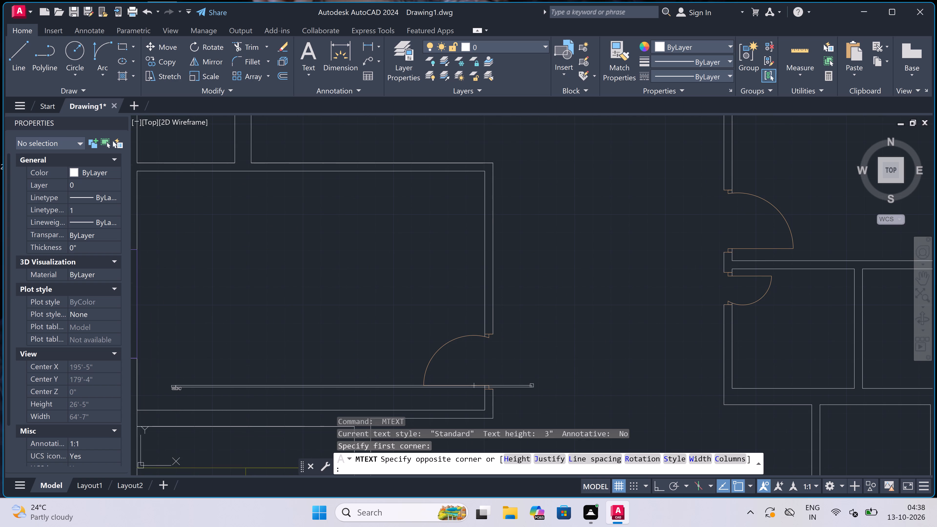
pyautogui.scroll(2, 177, 433)
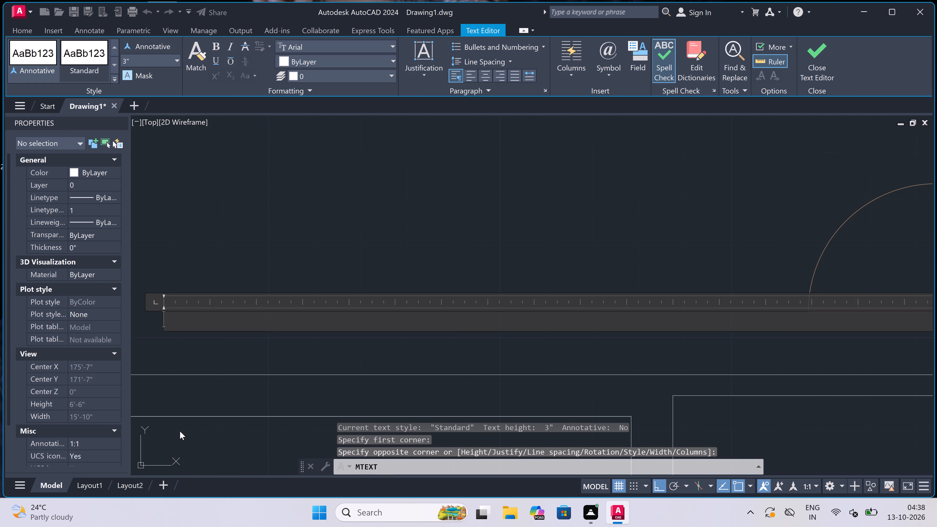
pyautogui.write('BEDROOM')
pyautogui.press('Return')
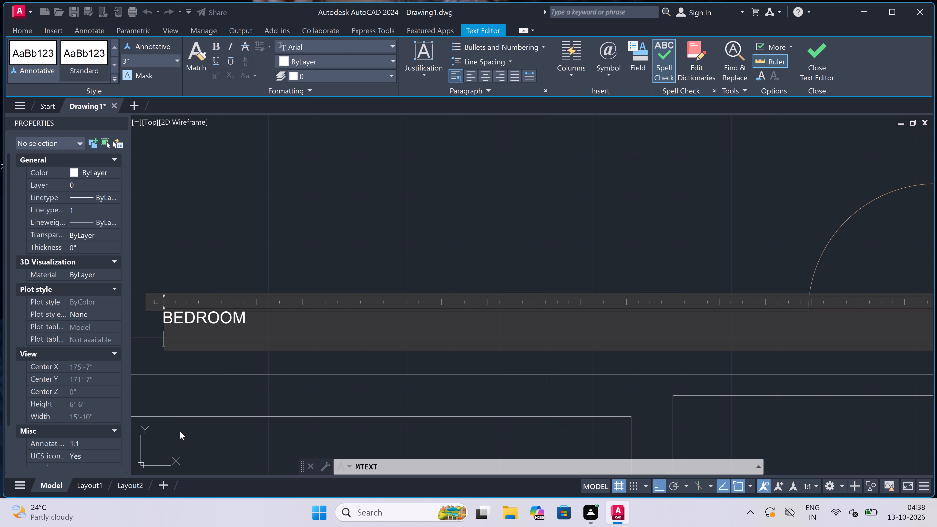
pyautogui.write('14')
pyautogui.press("'")
pyautogui.press('6')
pyautogui.write('"x')
pyautogui.write('11')
pyautogui.write('\'0"')
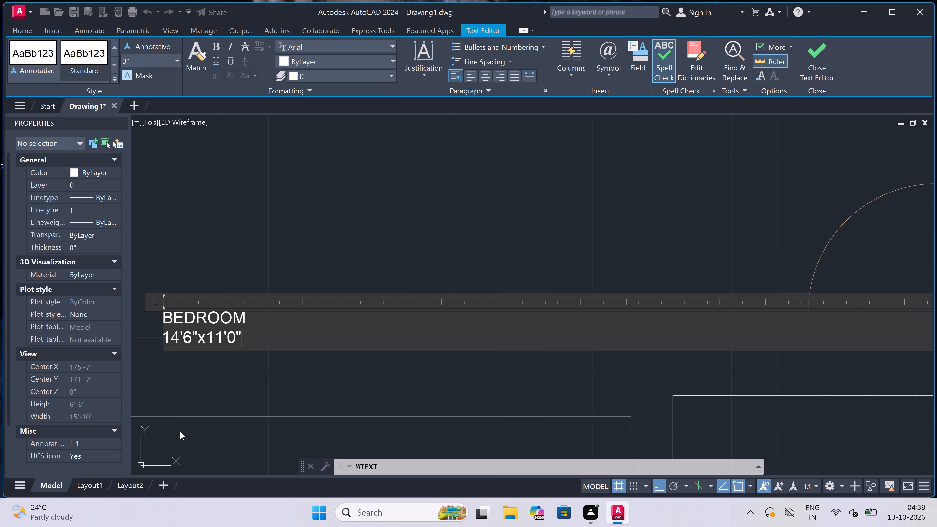
pyautogui.click(270, 380)
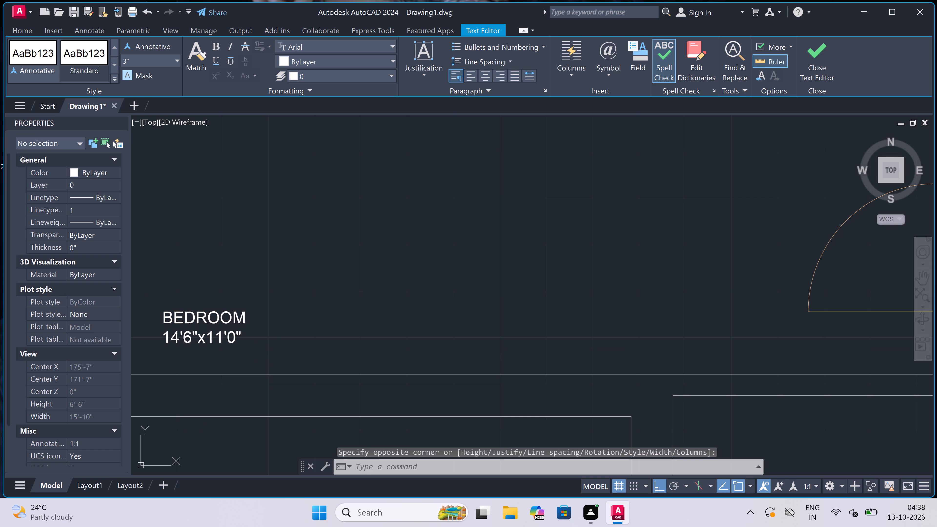
# Add a multiline text label in the space just south of the staircase reading LOBBY with 9'6"x10'6" on the second line.
pyautogui.scroll(-4, 255, 309)
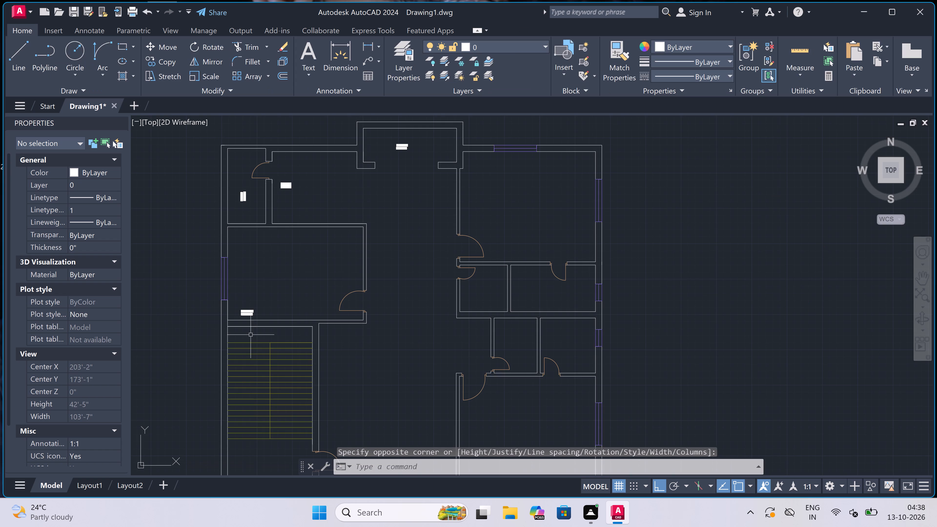
pyautogui.scroll(-2, 251, 335)
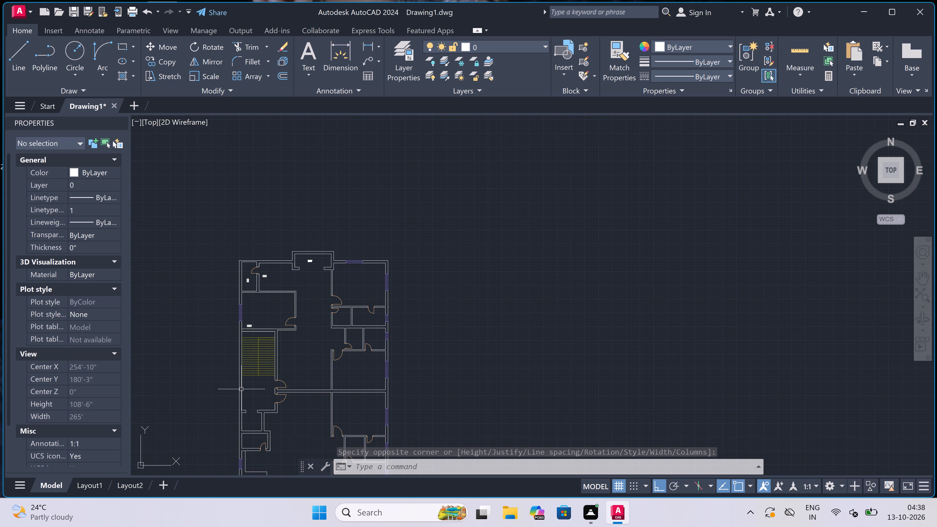
pyautogui.scroll(4, 243, 396)
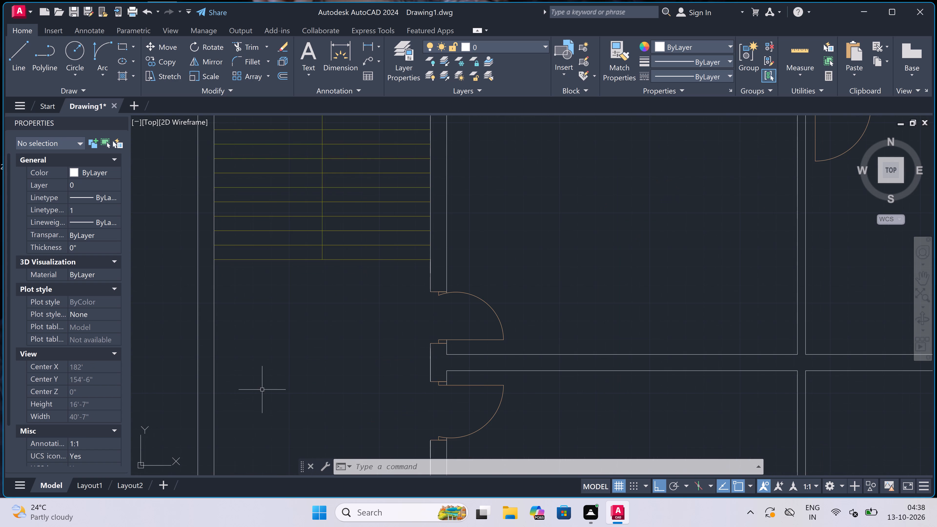
pyautogui.press('space')
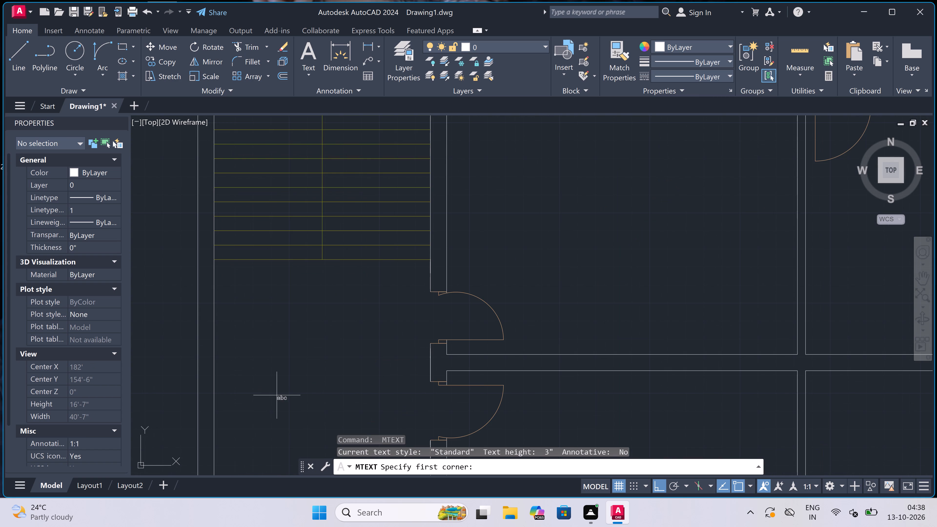
pyautogui.click(262, 381)
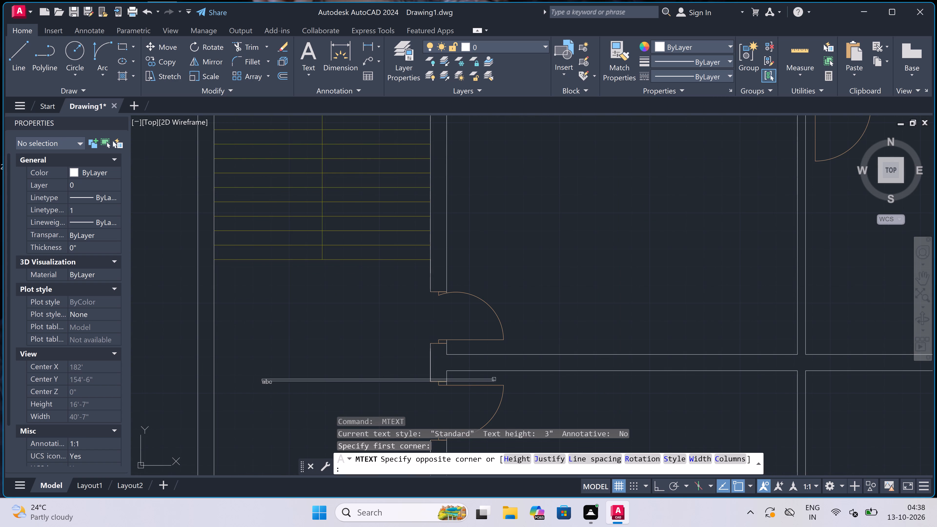
pyautogui.click(607, 357)
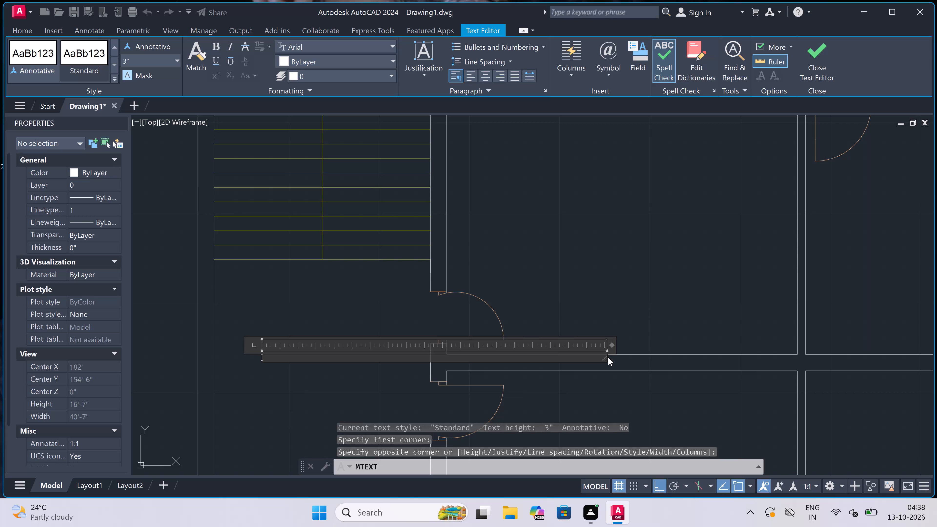
pyautogui.write('LOBBY')
pyautogui.press('Return')
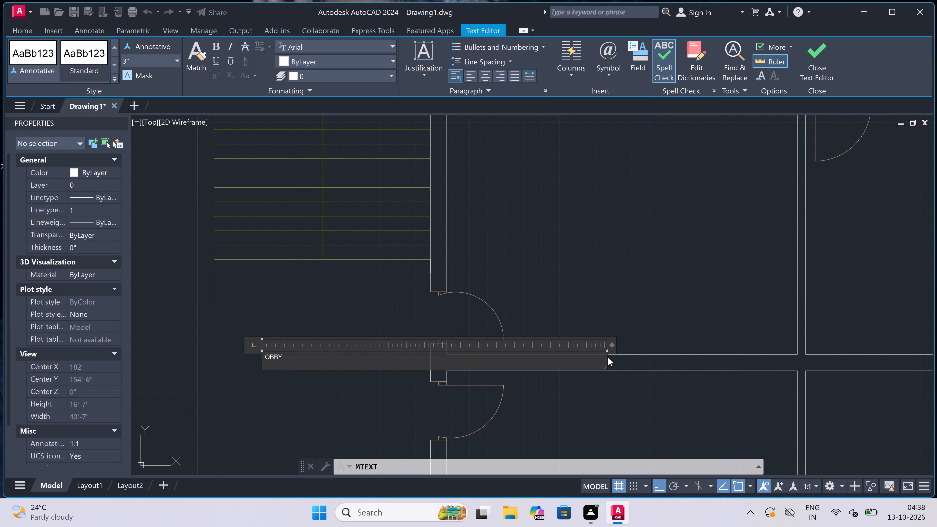
pyautogui.write("9'6")
pyautogui.write('"x')
pyautogui.write("10'")
pyautogui.press('6')
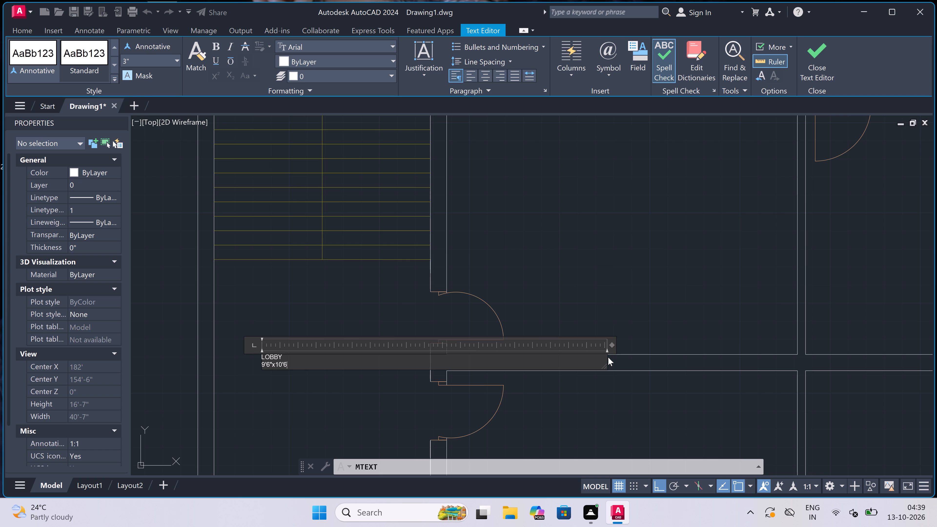
pyautogui.hotkey('shift', '"')
pyautogui.scroll(1, 607, 357)
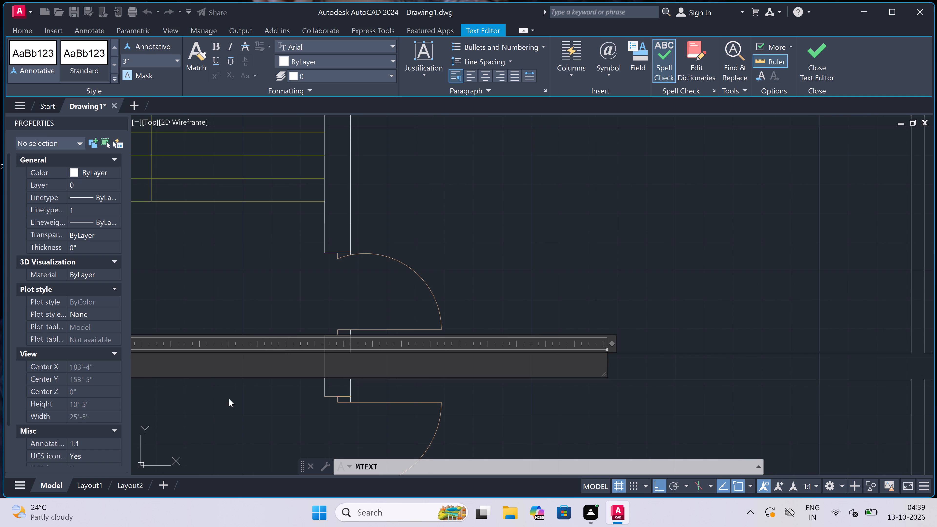
pyautogui.click(221, 415)
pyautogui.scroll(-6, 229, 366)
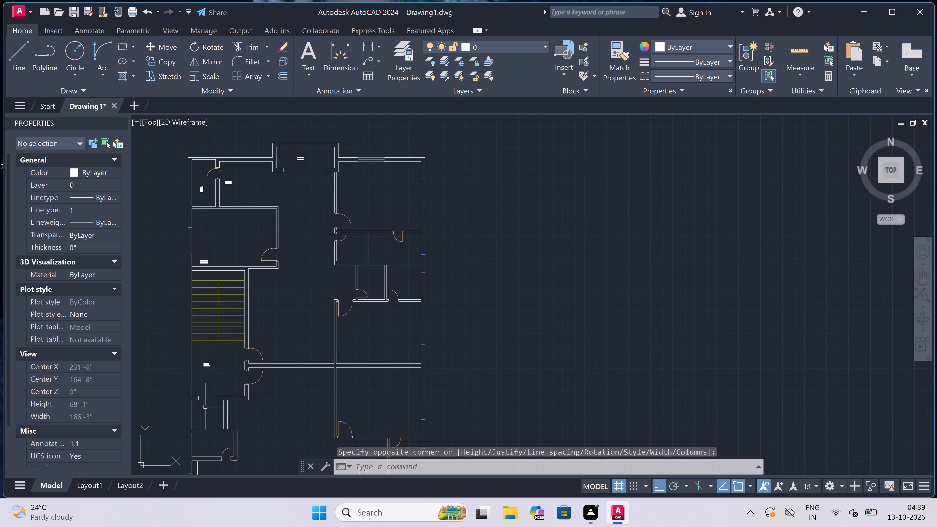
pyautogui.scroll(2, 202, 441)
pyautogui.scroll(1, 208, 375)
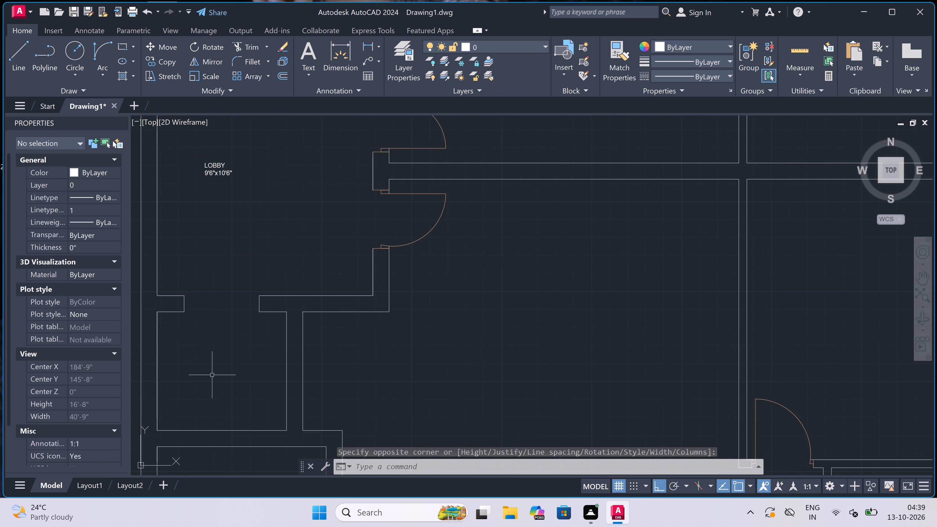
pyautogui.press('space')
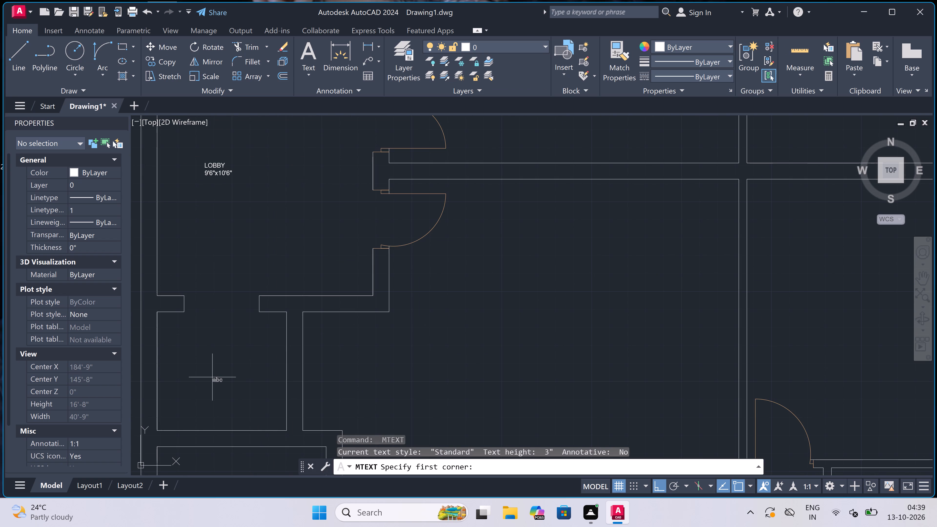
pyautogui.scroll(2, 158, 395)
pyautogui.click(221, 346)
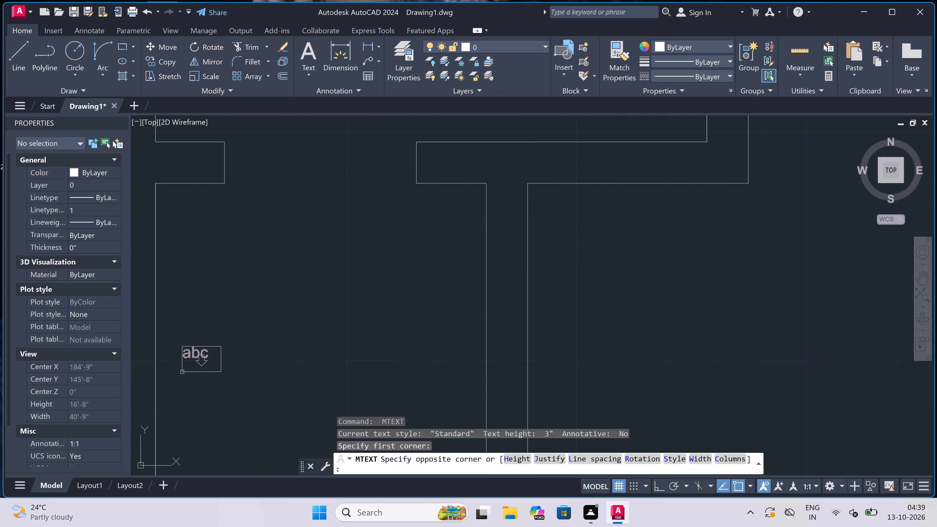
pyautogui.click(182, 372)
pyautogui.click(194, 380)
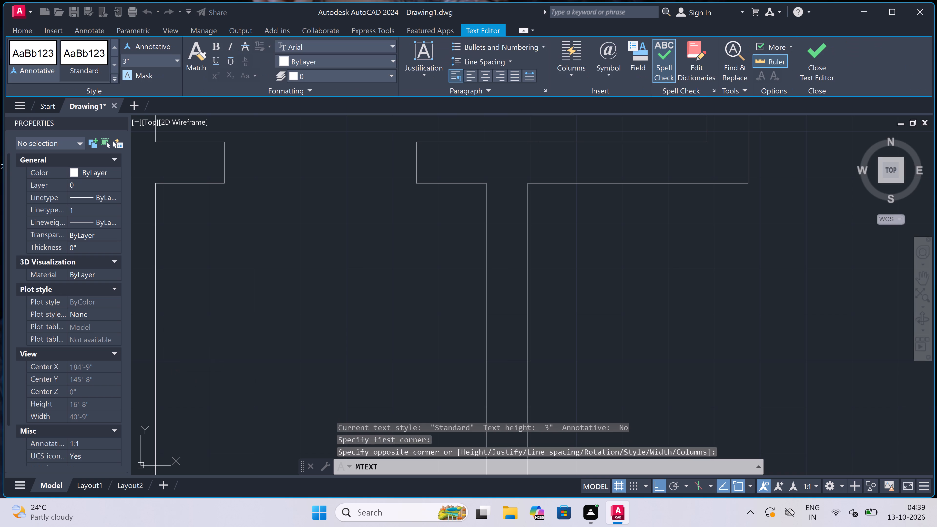
# Add a multiline text label in the small room just south of the lobby reading LIFT with 6'0"x5'6" on the second line.
pyautogui.press('space')
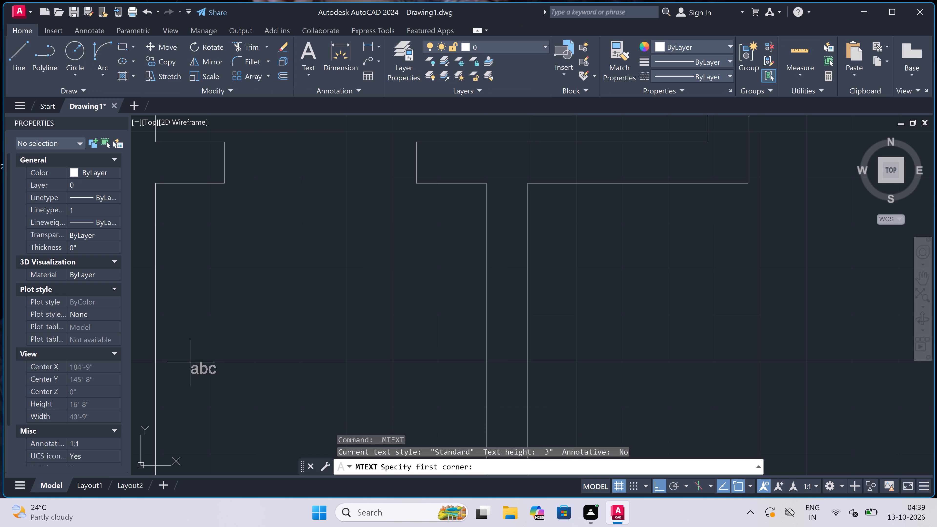
pyautogui.moveTo(190, 361); pyautogui.dragTo(193, 363)
pyautogui.click(836, 364)
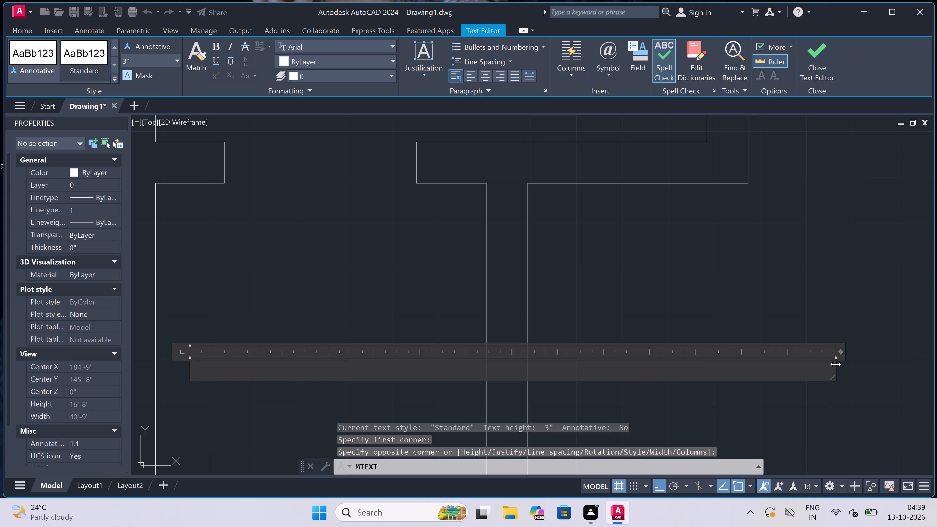
pyautogui.write('LIFT')
pyautogui.press('Return')
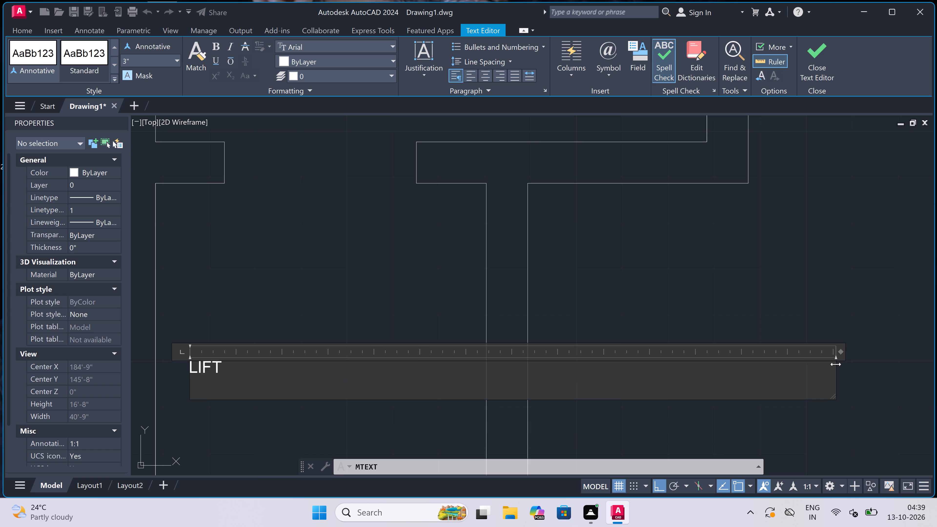
pyautogui.press('6')
pyautogui.write("'0")
pyautogui.write('"x')
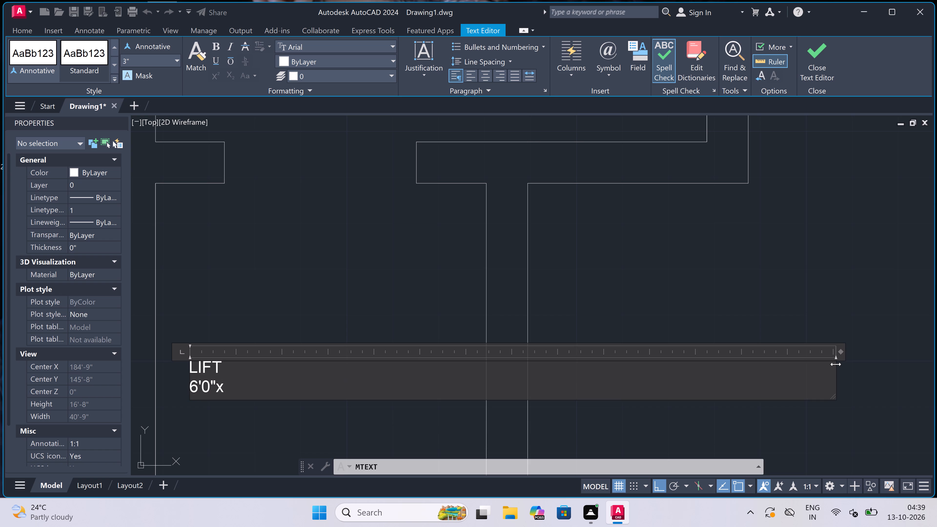
pyautogui.write('5\'6"')
pyautogui.click(304, 426)
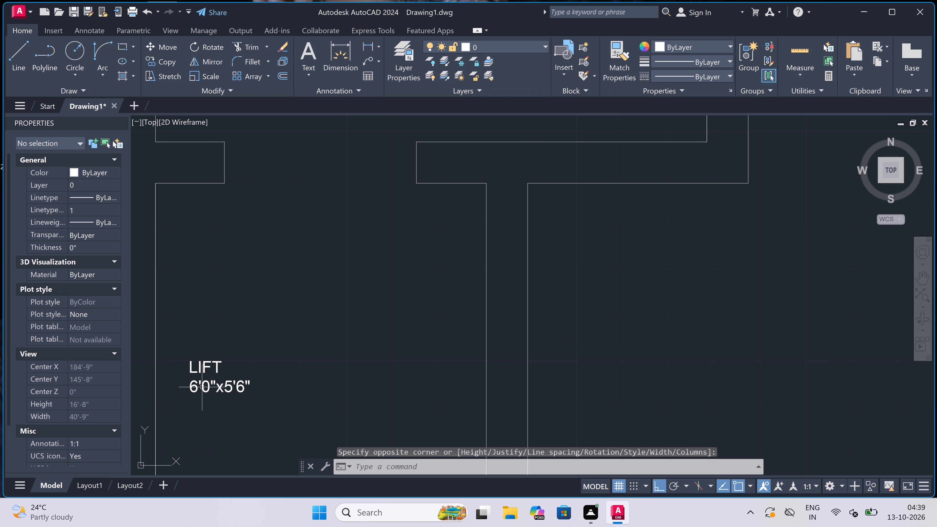
# Move the LIFT label slightly east, toward the middle of its small room.
pyautogui.click(189, 388)
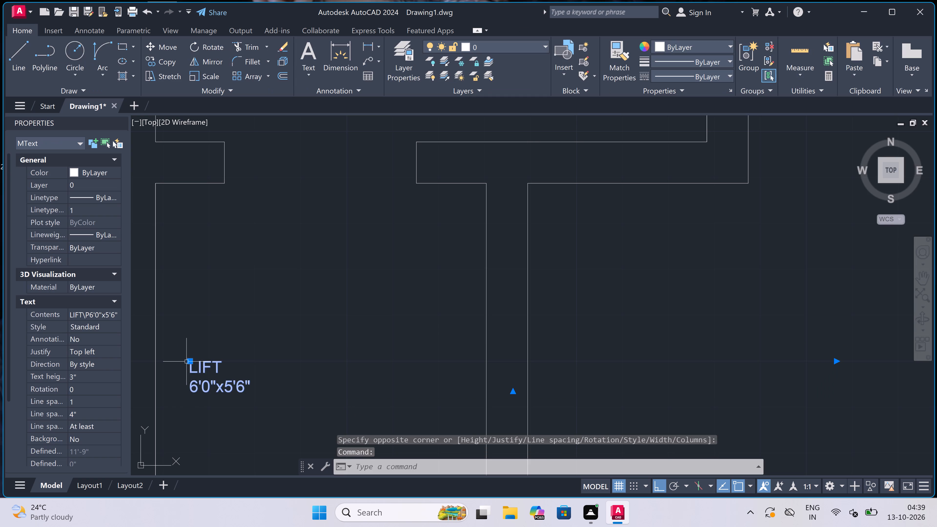
pyautogui.click(188, 362)
pyautogui.click(258, 363)
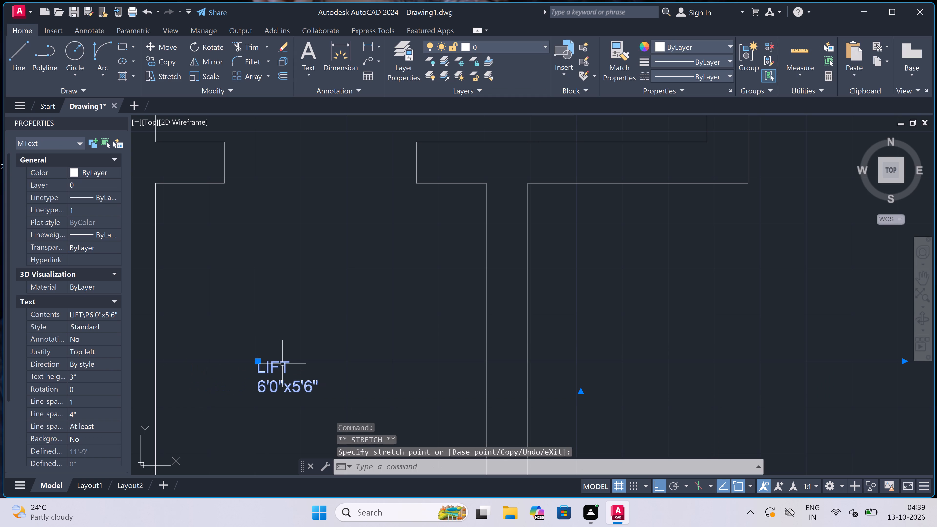
pyautogui.press('Escape')
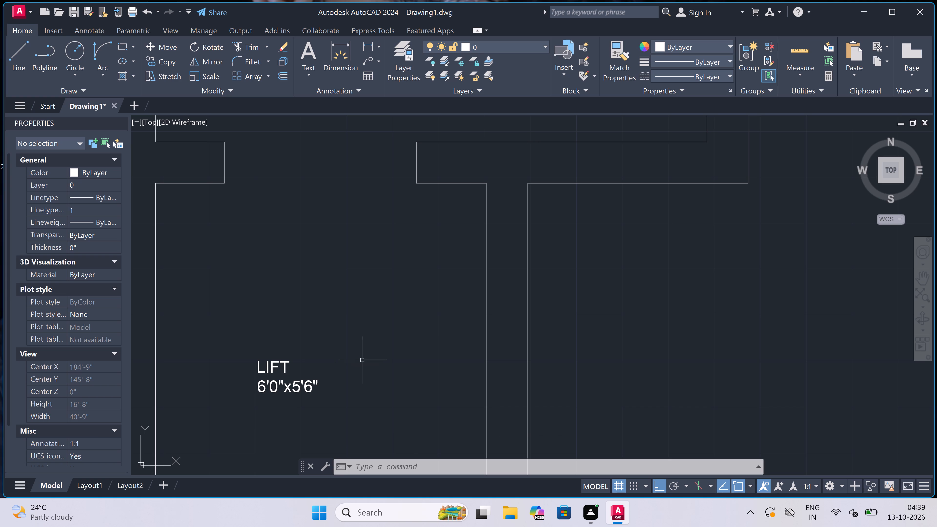
# Add a multiline text label in the small room just south of the lift reading UTILITY with 7'10"x4'6" on the second line.
pyautogui.press('space')
pyautogui.scroll(-5, 334, 348)
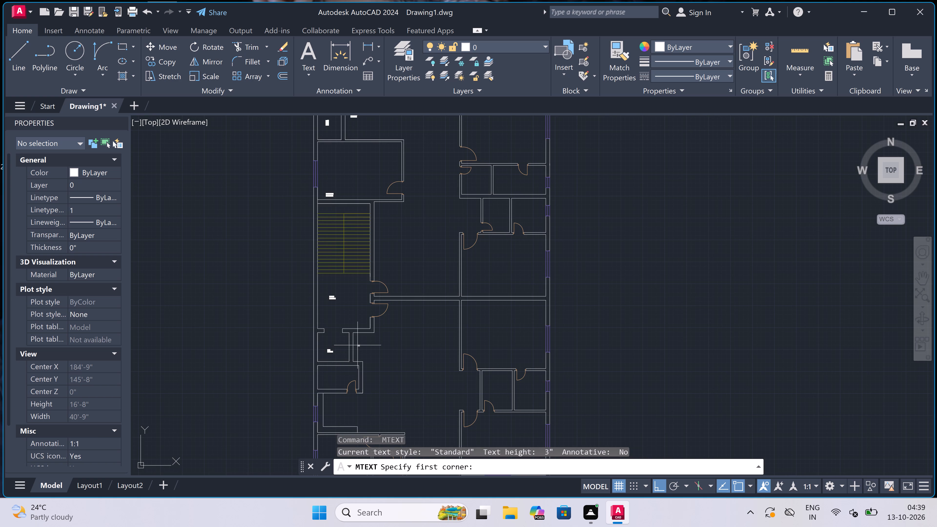
pyautogui.scroll(3, 328, 390)
pyautogui.scroll(1, 322, 359)
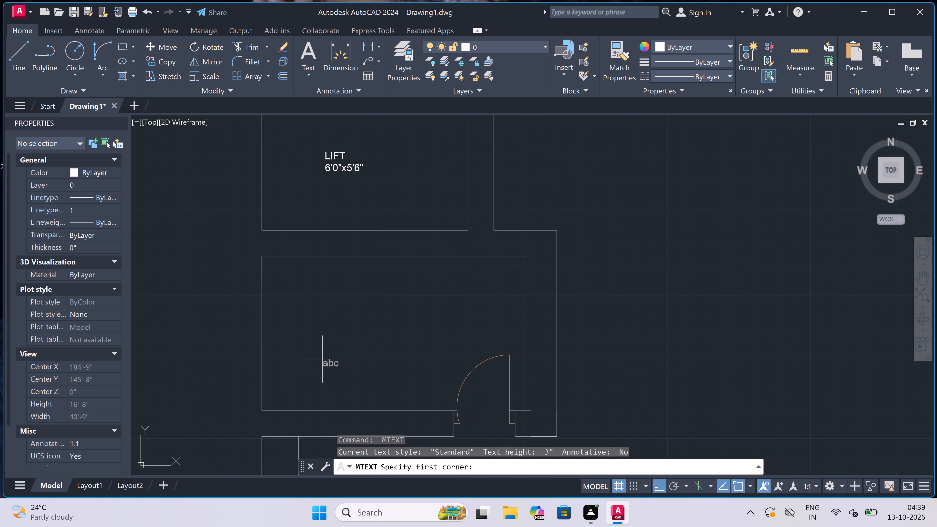
pyautogui.moveTo(316, 307); pyautogui.dragTo(329, 310)
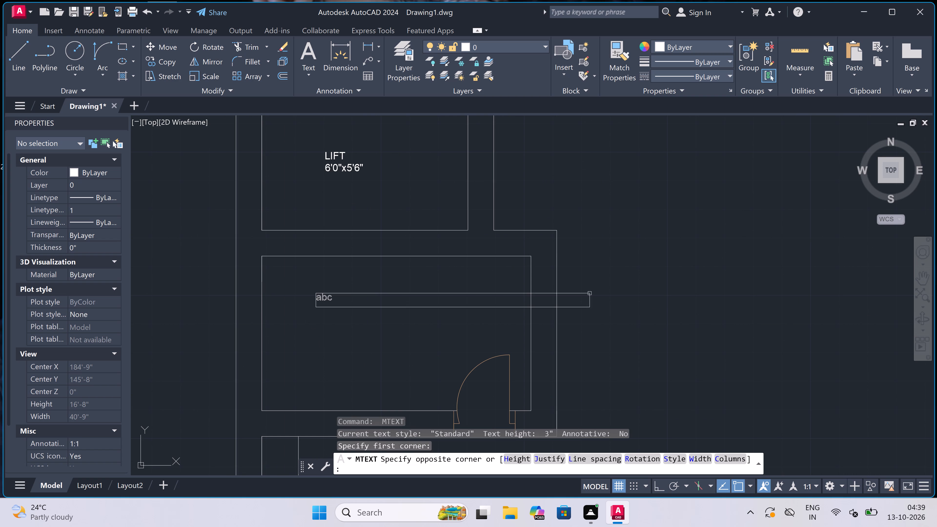
pyautogui.click(664, 280)
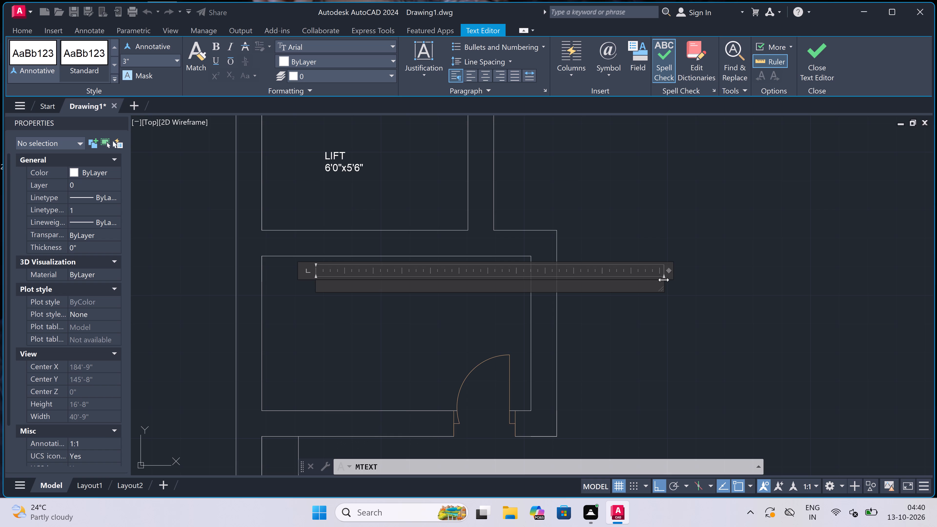
pyautogui.write('UTILITY')
pyautogui.press('Return')
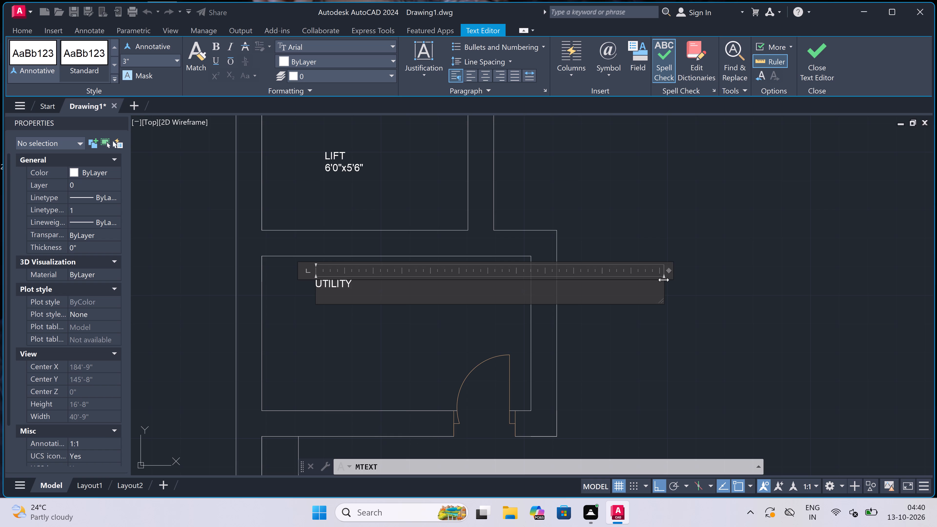
pyautogui.write("7'10")
pyautogui.write('"x')
pyautogui.write('4\'6"')
pyautogui.click(333, 347)
pyautogui.scroll(-4, 330, 318)
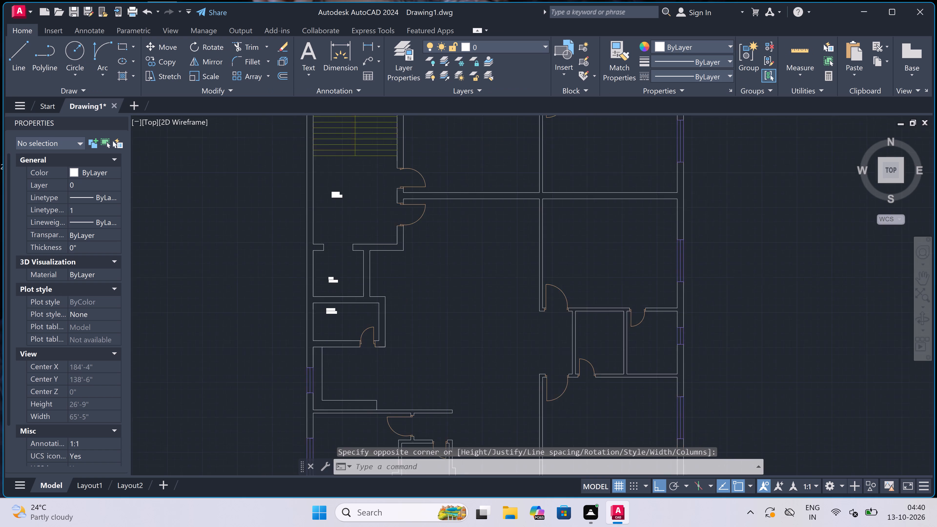
# Add a multiline text label in the counter-lined space south of the utility room reading KITCHEN with 11'10"x7'6" on the second line.
pyautogui.scroll(3, 342, 360)
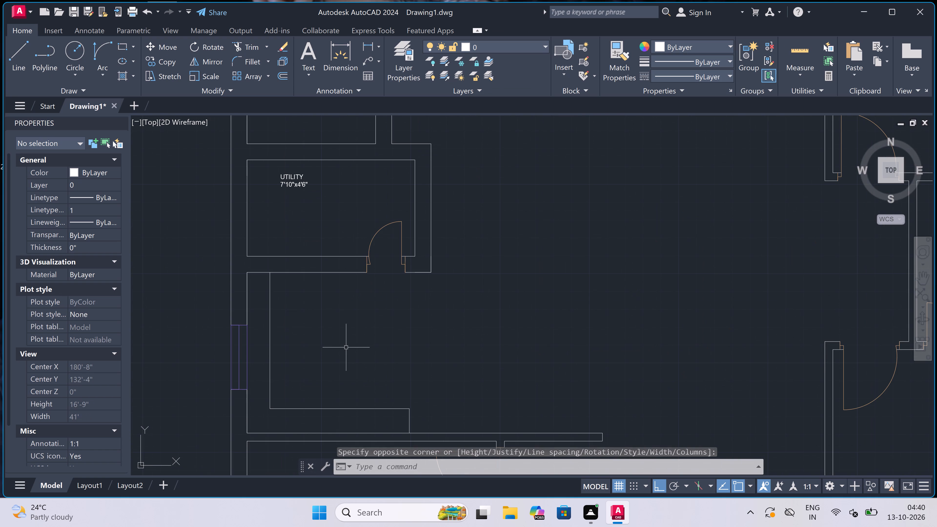
pyautogui.press('space')
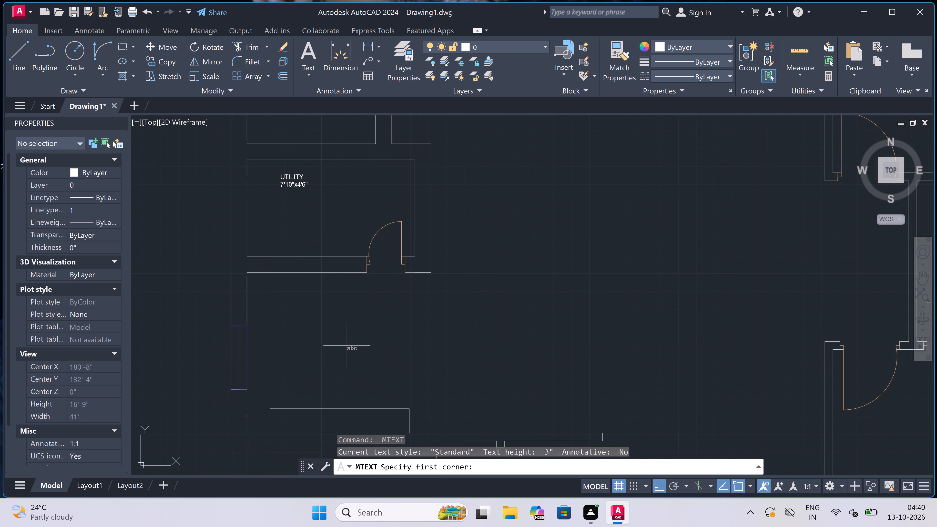
pyautogui.scroll(1, 328, 343)
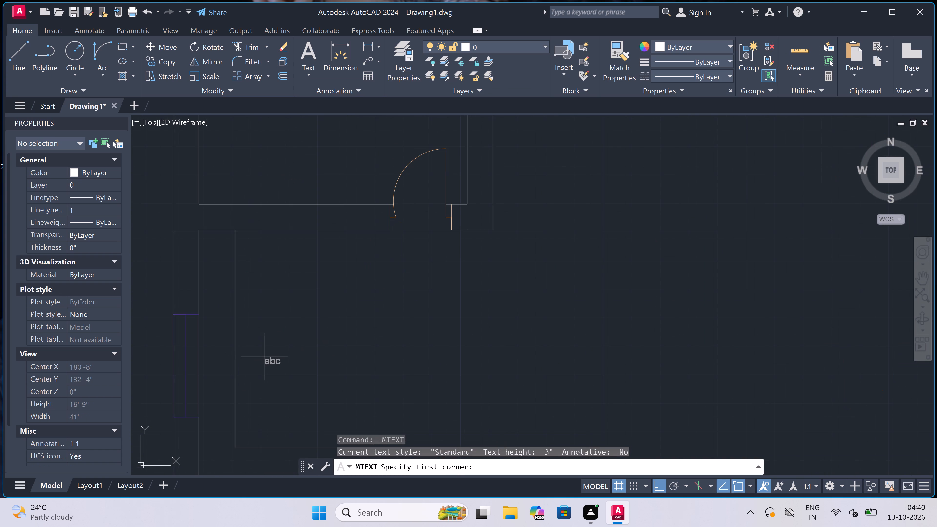
pyautogui.moveTo(265, 356); pyautogui.dragTo(274, 355)
pyautogui.click(751, 376)
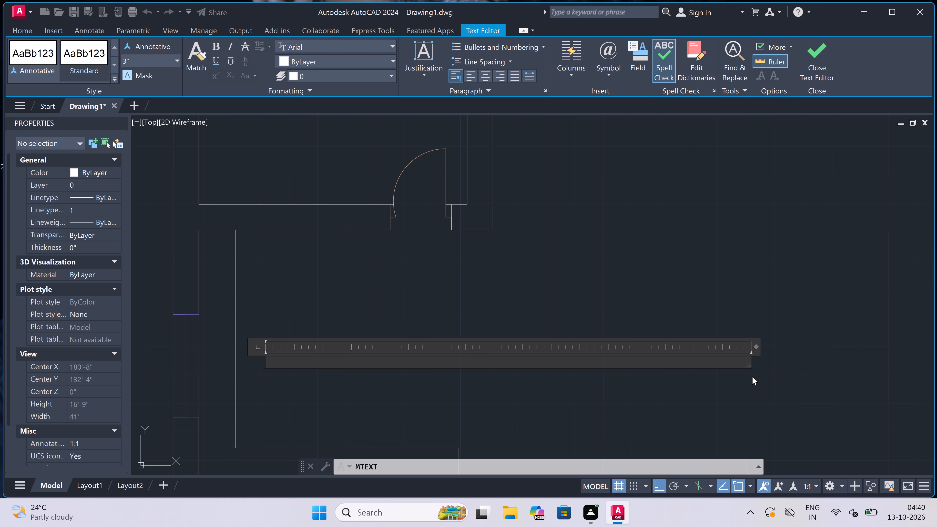
pyautogui.write('KITCHEN')
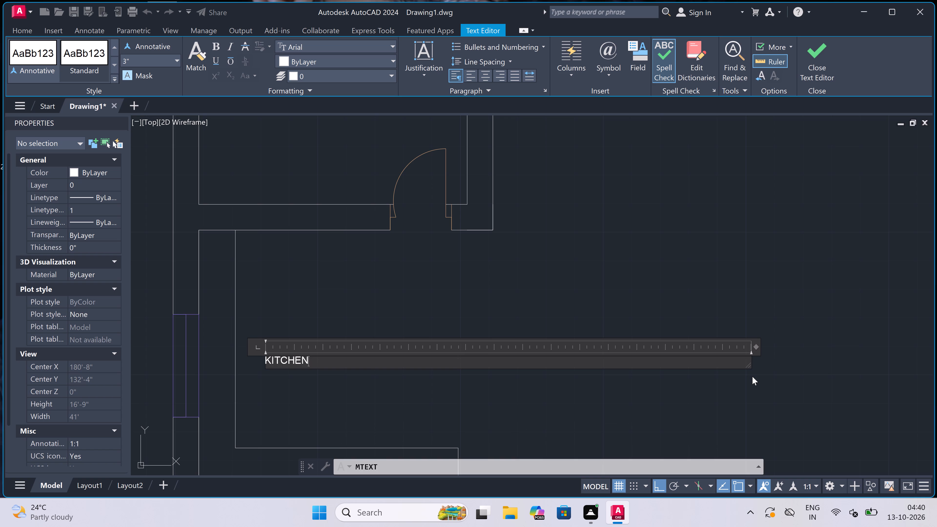
pyautogui.press('Return')
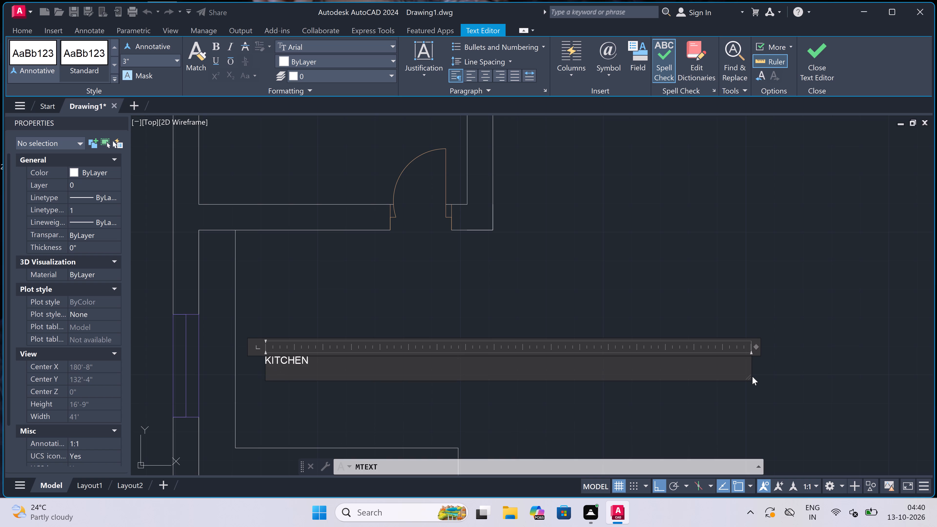
pyautogui.write('11')
pyautogui.write("'1")
pyautogui.press('0')
pyautogui.write('"x')
pyautogui.write("7'")
pyautogui.press('6')
pyautogui.hotkey('shift', '"')
pyautogui.moveTo(340, 403); pyautogui.dragTo(335, 398)
pyautogui.scroll(-5, 290, 313)
# Add a multiline text label in the northwest part of the room south of the kitchen reading BEDROOM with 9'2"x10'0" on the second line.
pyautogui.scroll(3, 285, 349)
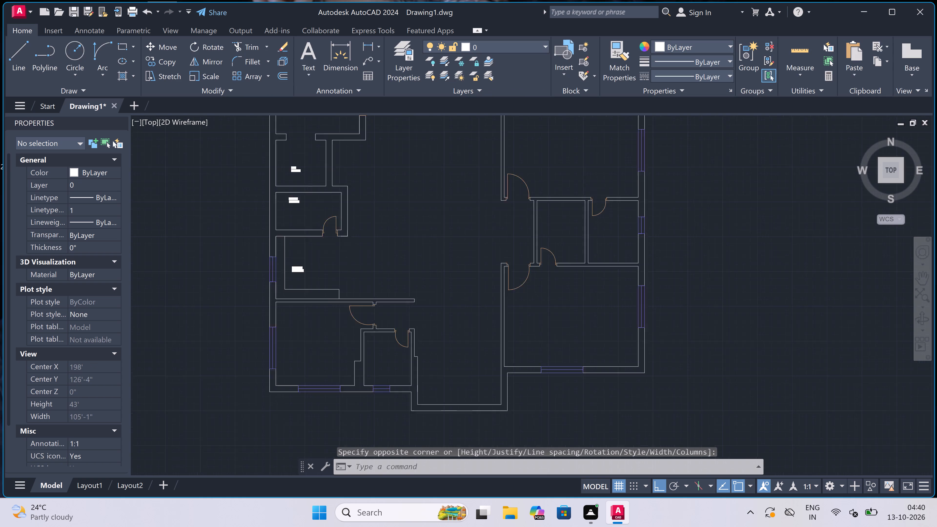
pyautogui.scroll(3, 283, 276)
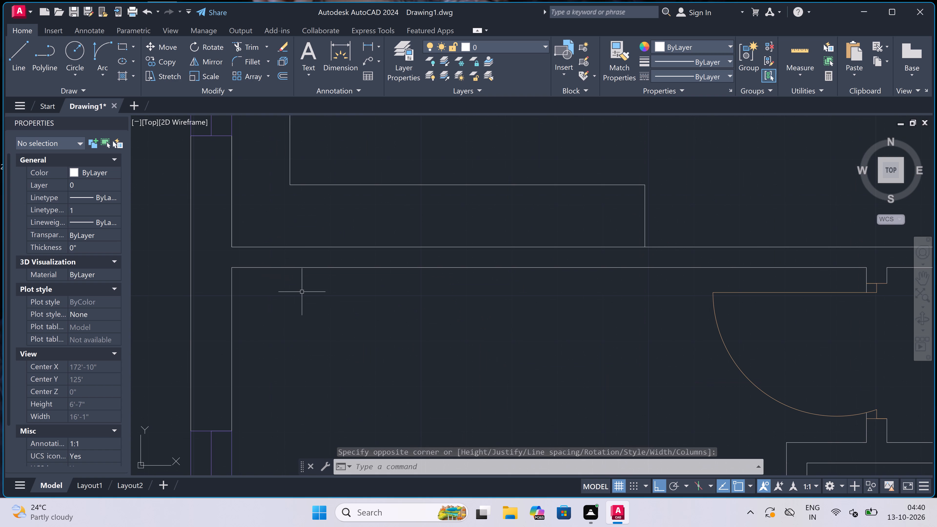
pyautogui.press('space')
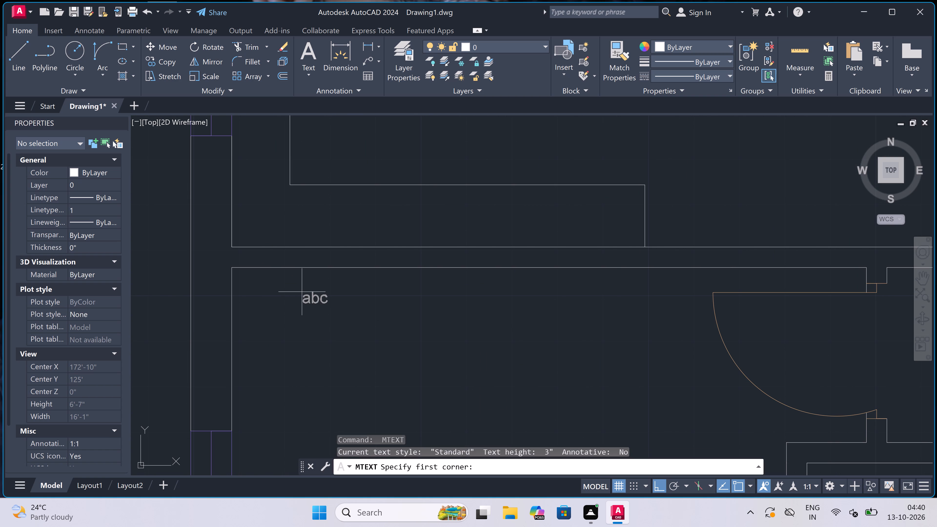
pyautogui.scroll(-2, 301, 309)
pyautogui.scroll(2, 318, 308)
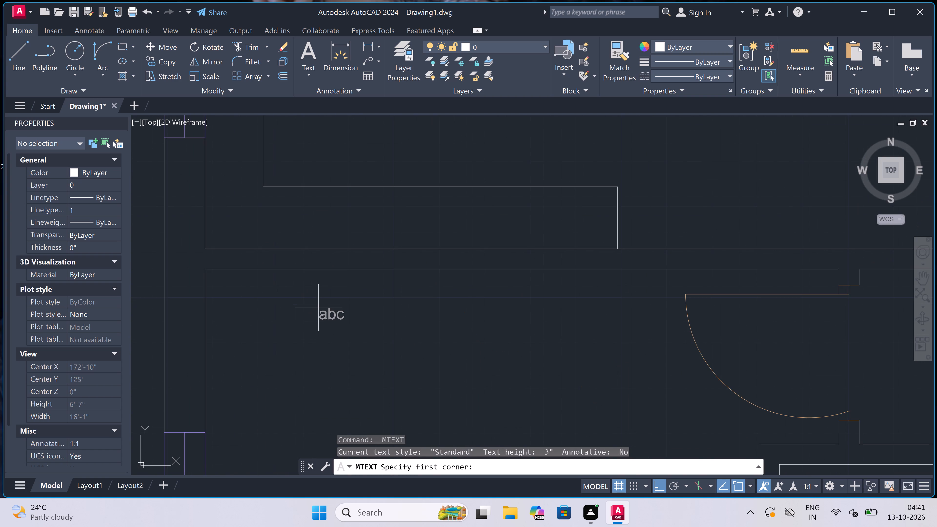
pyautogui.click(291, 317)
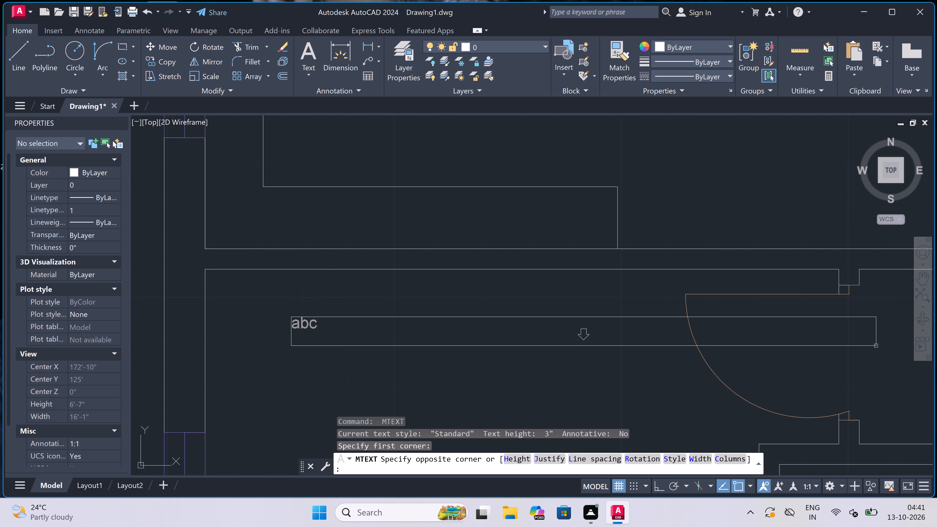
pyautogui.click(876, 346)
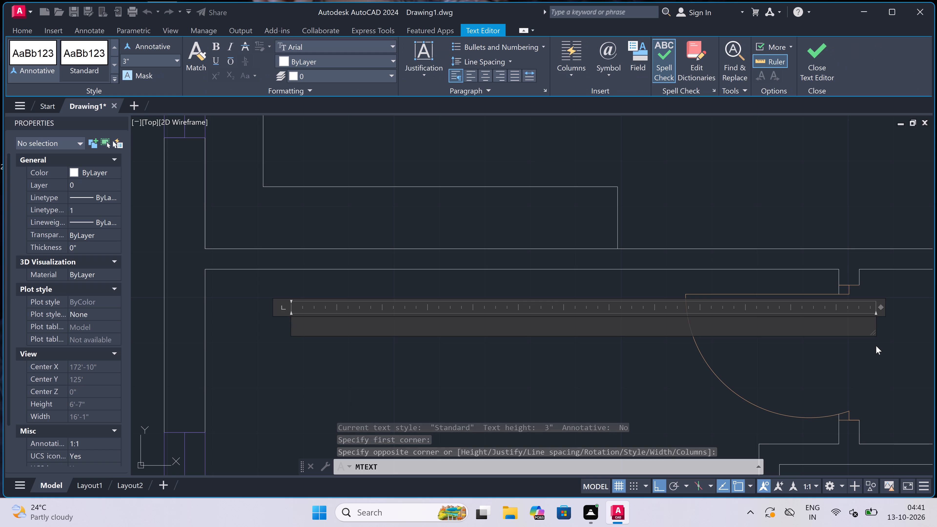
pyautogui.write('BEDROOM')
pyautogui.press('Return')
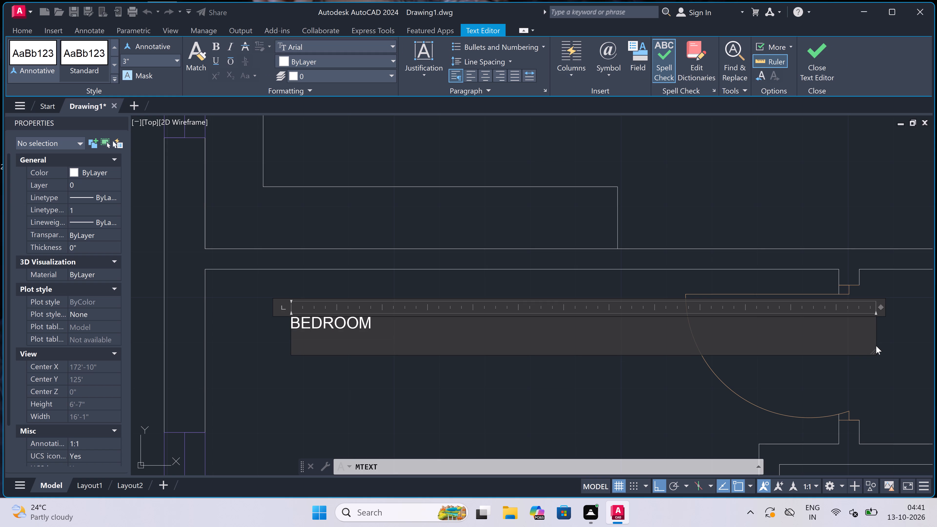
pyautogui.press('9')
pyautogui.press("'")
pyautogui.press('2')
pyautogui.write('"x')
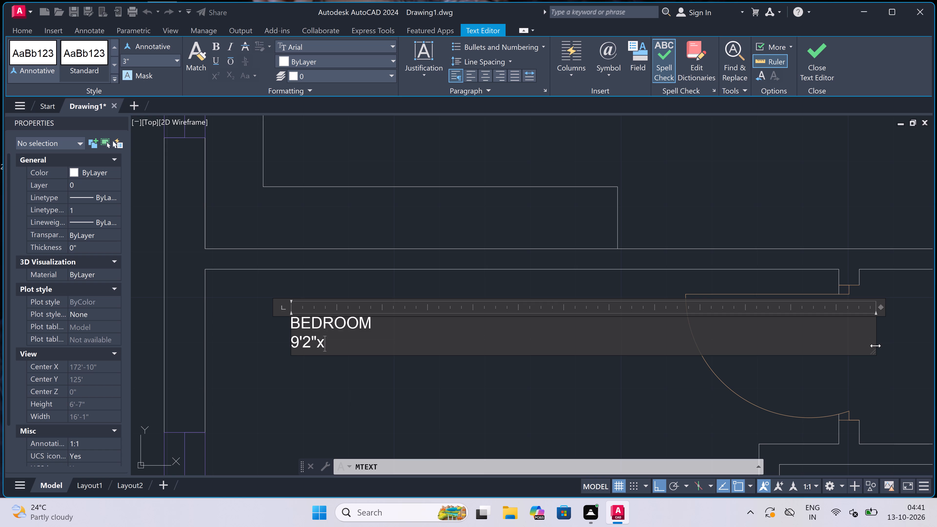
pyautogui.press('1')
pyautogui.write('0\'0"')
pyautogui.click(249, 372)
pyautogui.scroll(-3, 267, 332)
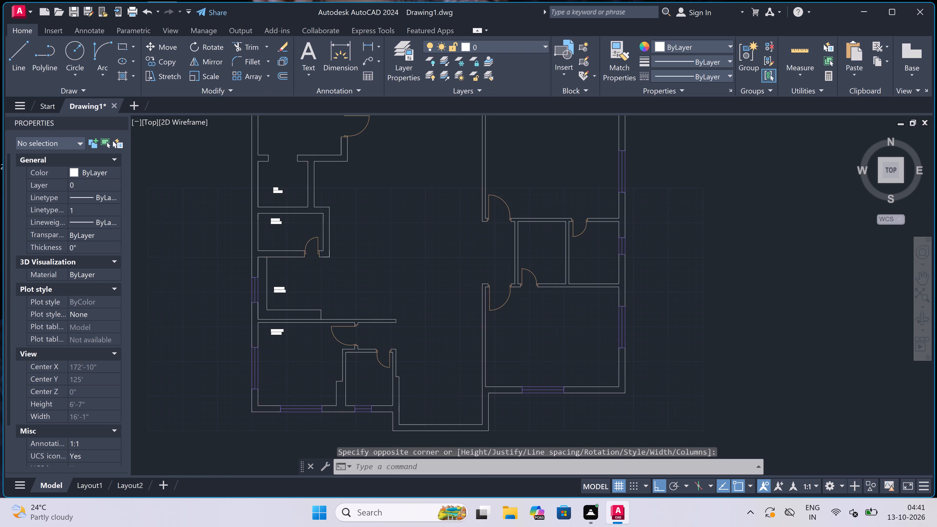
pyautogui.scroll(-3, 267, 332)
# Add a multiline text label in the small room east of the southwest bedroom reading COM.TOILET with 5'8"x6'5" on the second line.
pyautogui.scroll(2, 331, 376)
pyautogui.scroll(2, 242, 301)
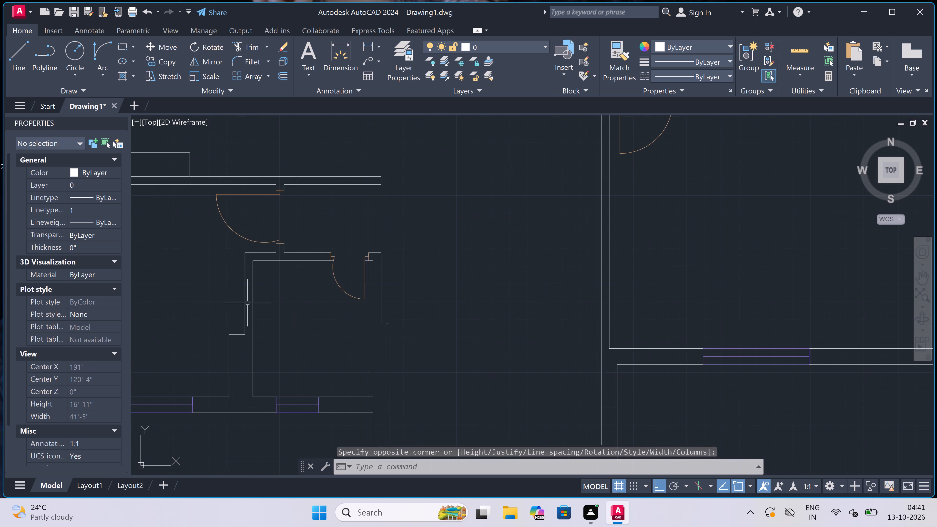
pyautogui.scroll(1, 301, 338)
pyautogui.press('space')
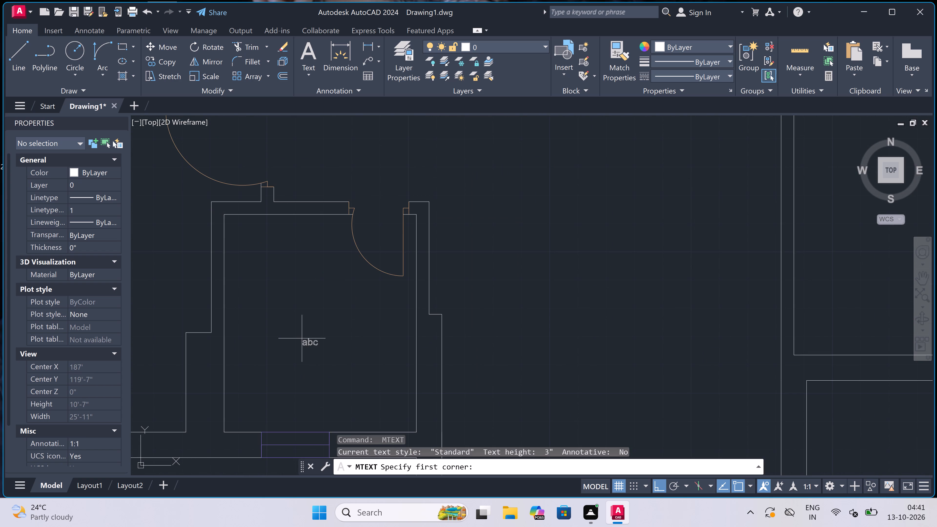
pyautogui.scroll(1, 255, 346)
pyautogui.click(248, 335)
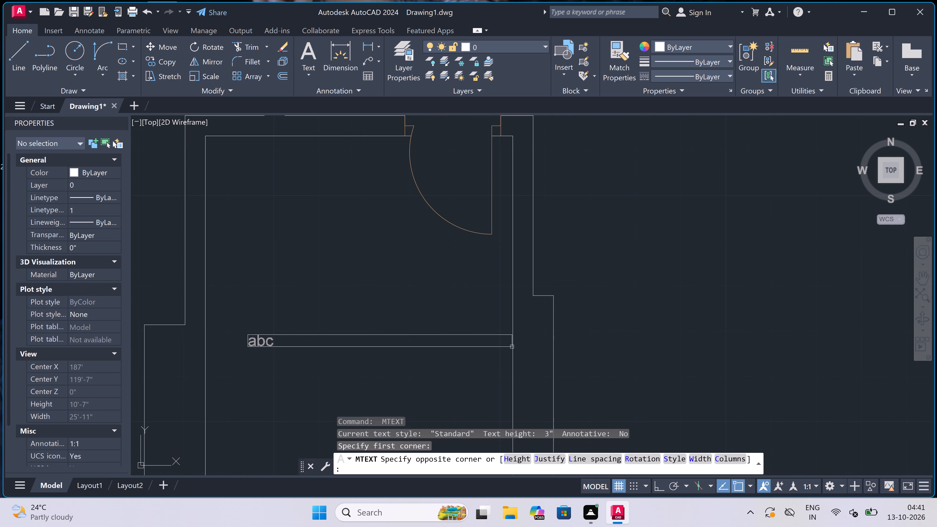
pyautogui.click(702, 346)
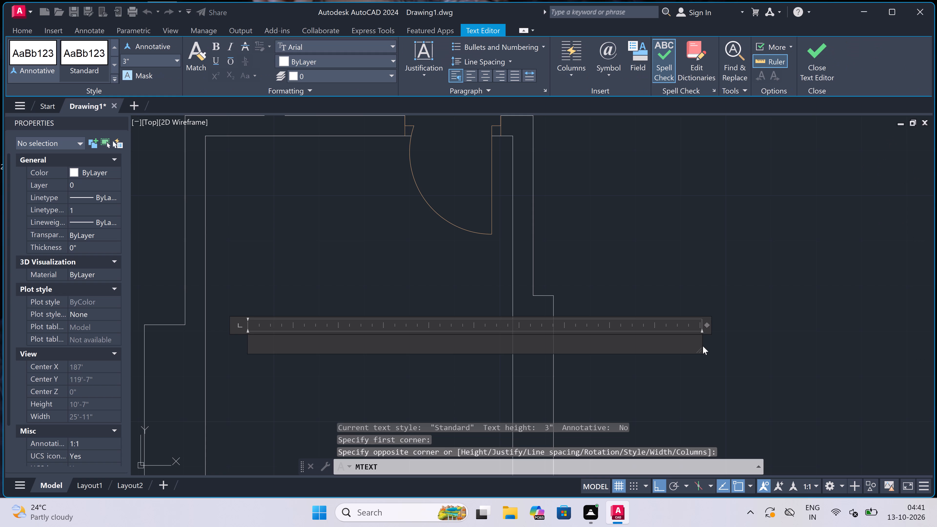
pyautogui.write('COM')
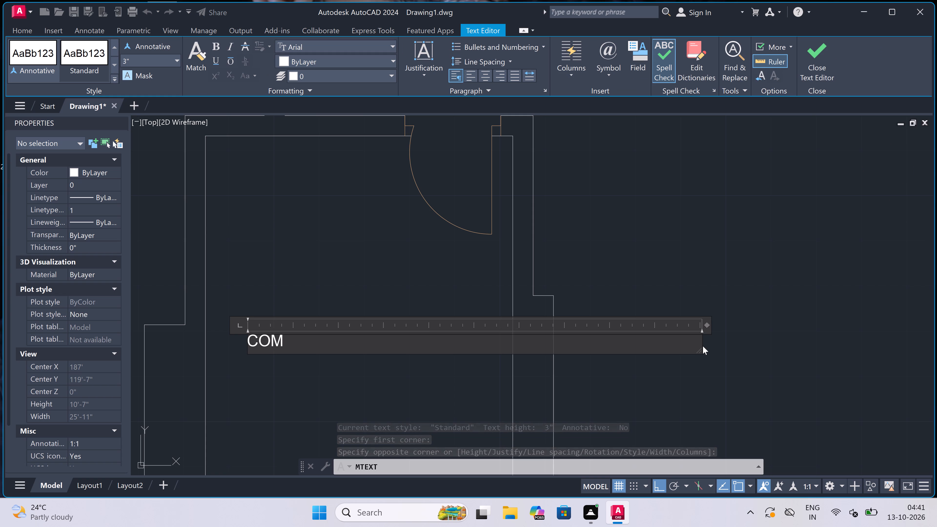
pyautogui.write('.')
pyautogui.press('space')
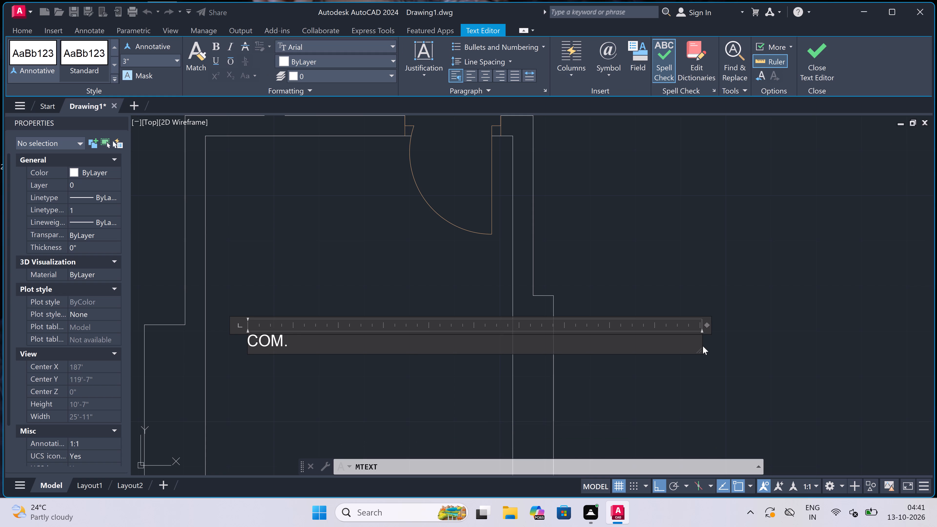
pyautogui.press('BackSpace')
pyautogui.write('TOILET')
pyautogui.press('Return')
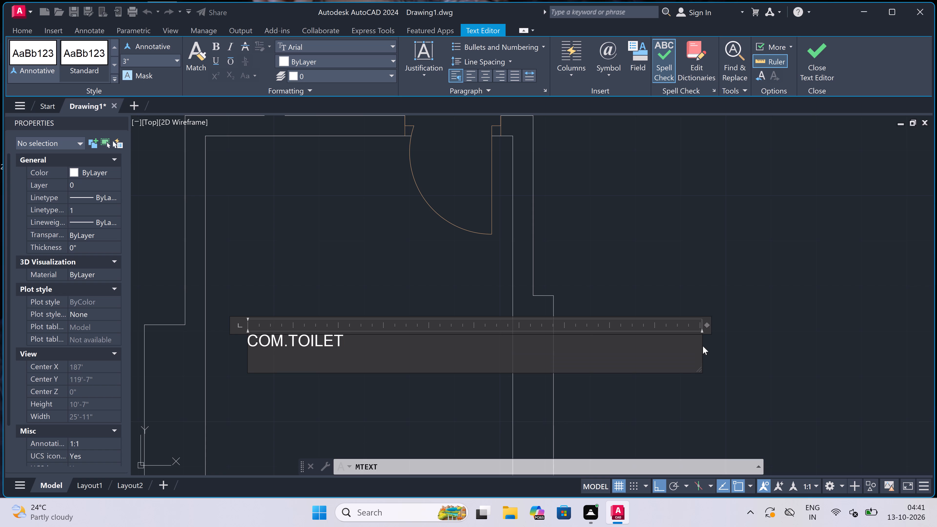
pyautogui.press('5')
pyautogui.write("'8")
pyautogui.hotkey('shift', '"')
pyautogui.press('x')
pyautogui.write("6'5")
pyautogui.hotkey('shift', '"')
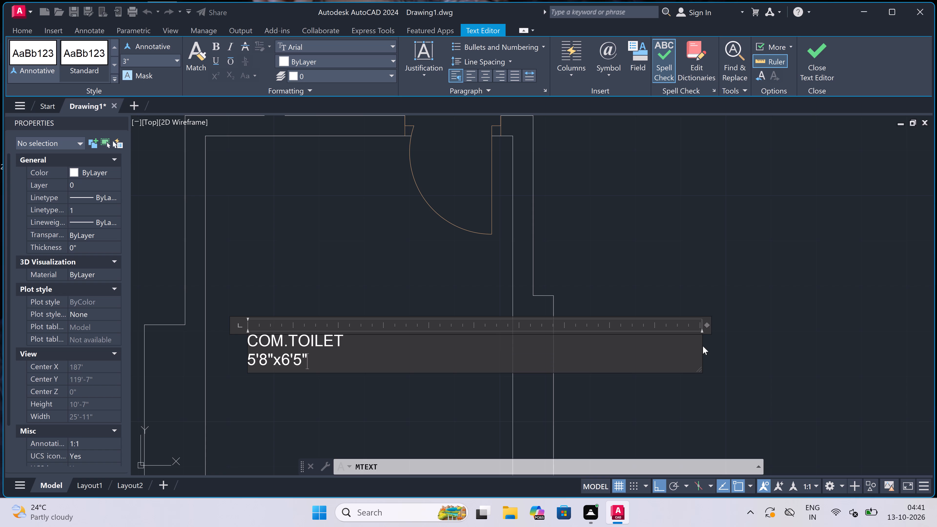
pyautogui.click(318, 411)
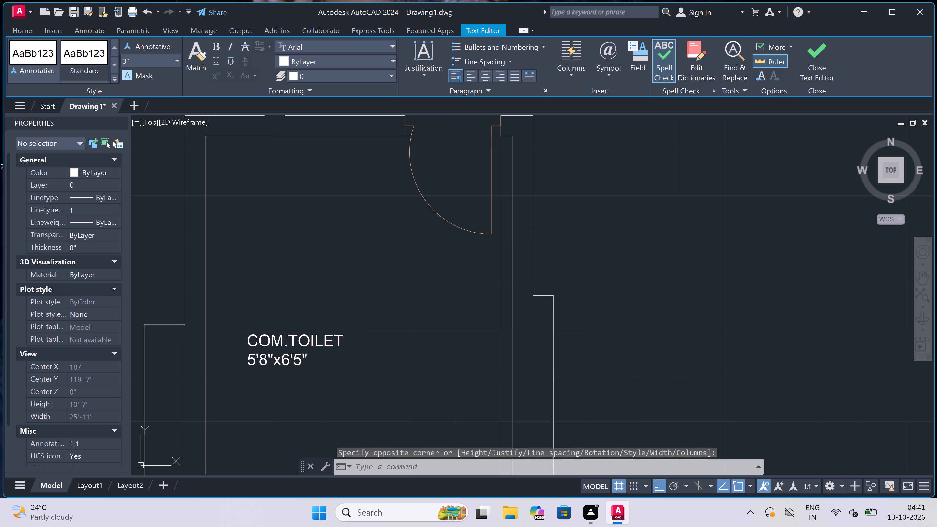
# Add a multiline text label in the projecting south bay east of the common toilet reading BALCONY with 10'0"x5'2" on the second line.
pyautogui.scroll(-5, 282, 325)
pyautogui.scroll(2, 300, 331)
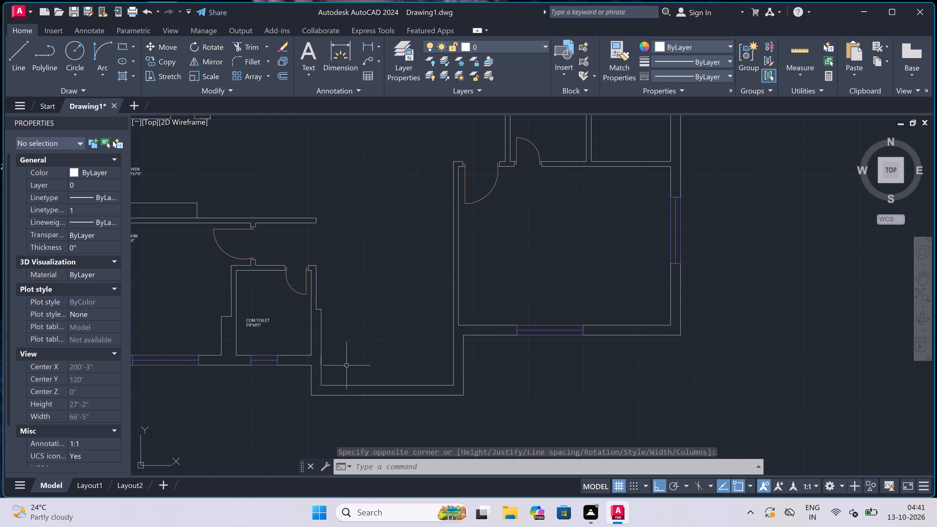
pyautogui.scroll(2, 347, 365)
pyautogui.press('space')
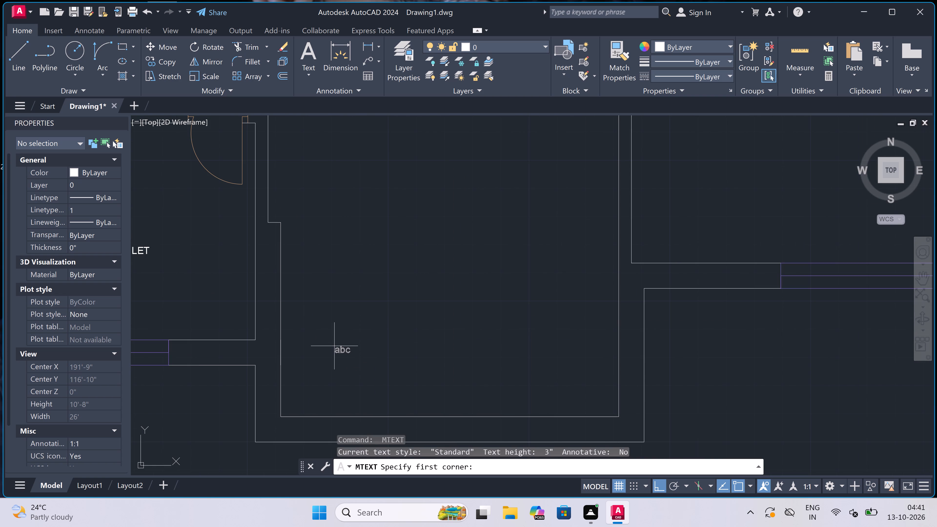
pyautogui.moveTo(334, 345); pyautogui.dragTo(339, 343)
pyautogui.click(752, 324)
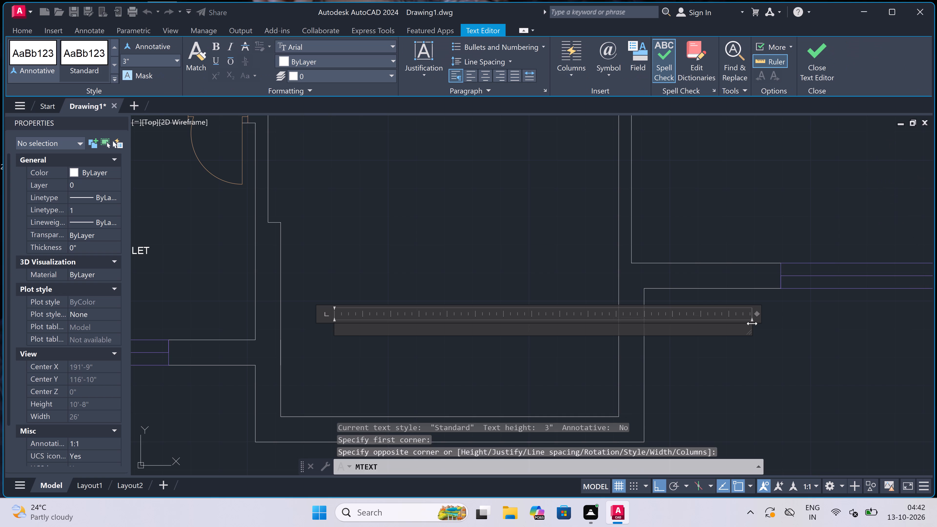
pyautogui.write('BALCONY')
pyautogui.press('Return')
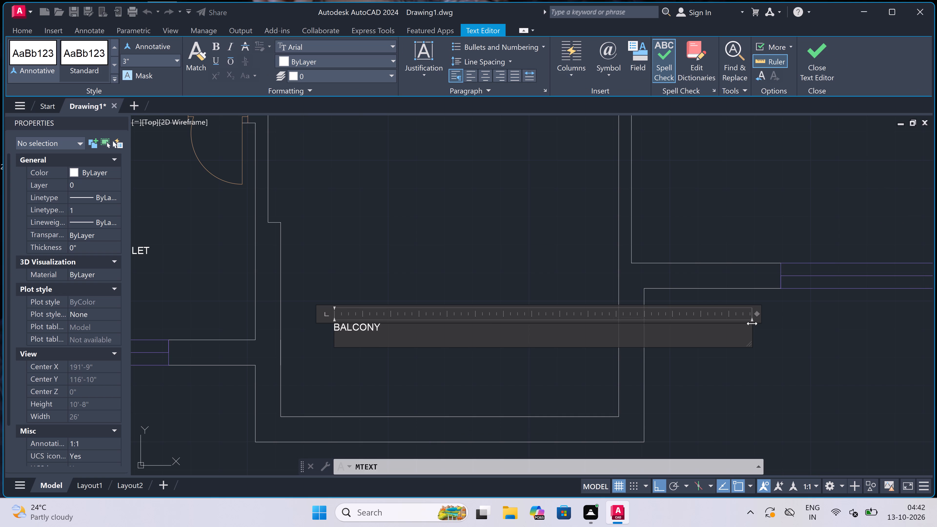
pyautogui.press('1')
pyautogui.write("0'0")
pyautogui.write('"x')
pyautogui.write("5'")
pyautogui.press('2')
pyautogui.hotkey('shift', '"')
pyautogui.click(351, 379)
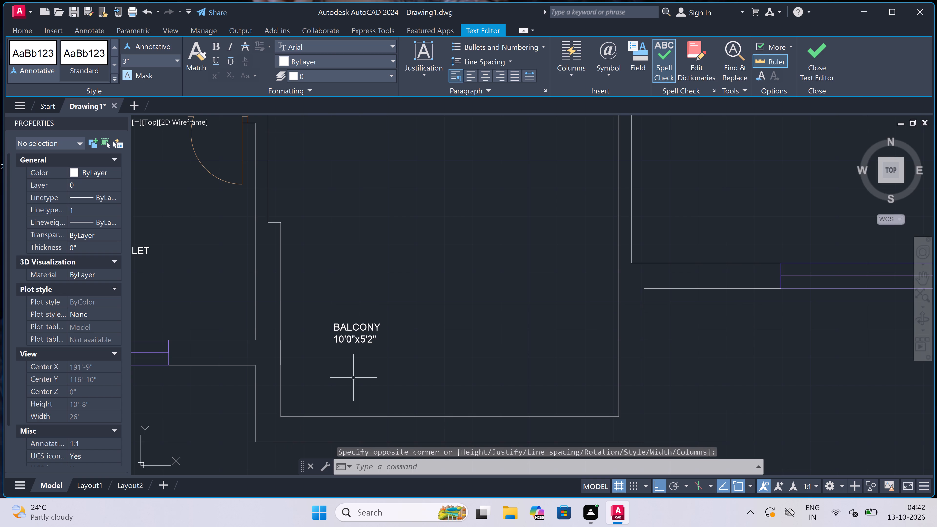
# Move the BALCONY label slightly east, toward the middle of the balcony.
pyautogui.click(341, 335)
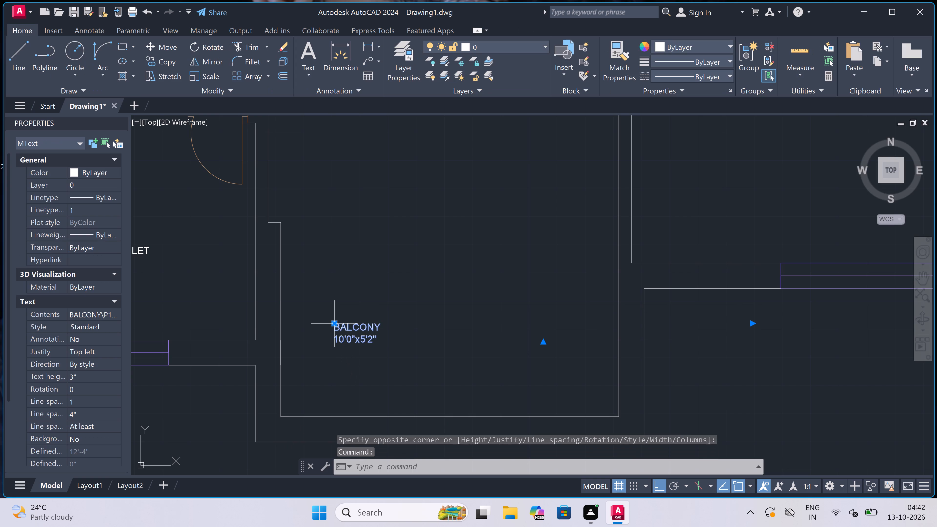
pyautogui.click(334, 324)
pyautogui.scroll(2, 362, 324)
pyautogui.click(419, 318)
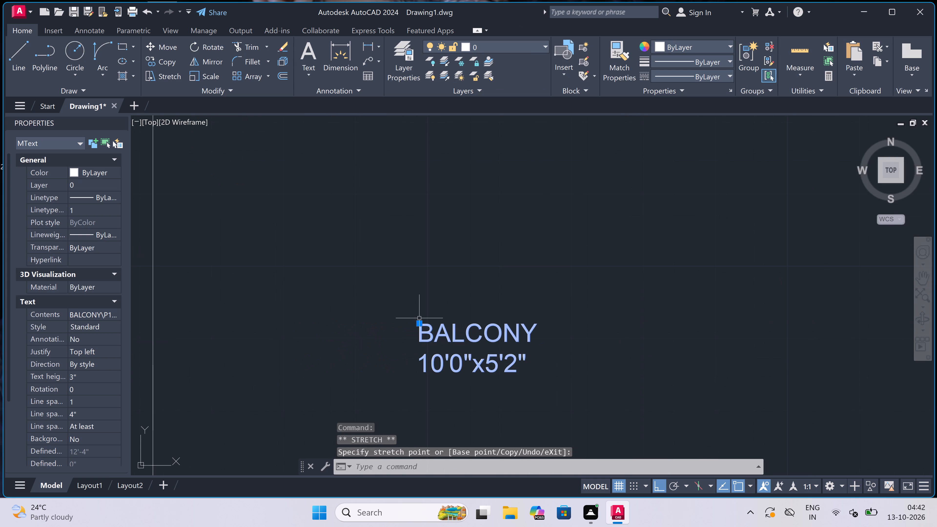
pyautogui.press('Escape')
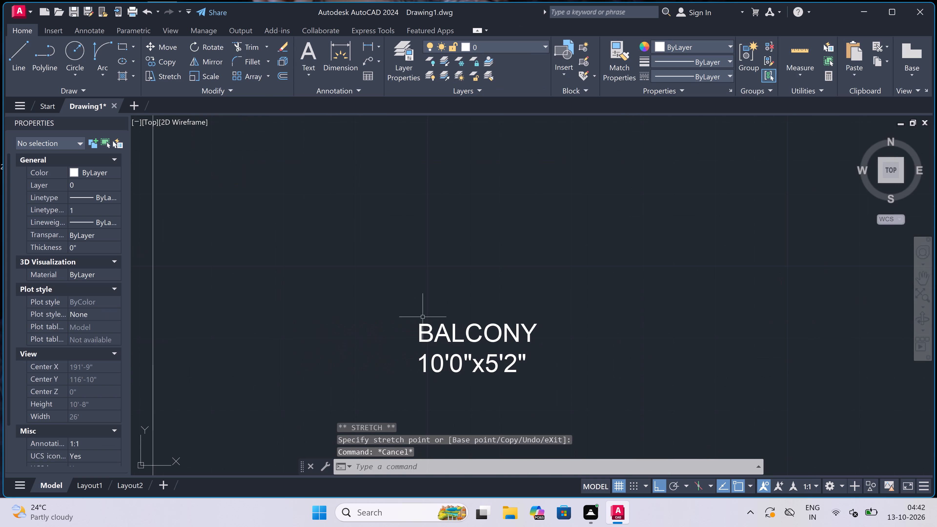
# Add a multiline text label in the northern part of the large southeast room reading BEDROOM with 16'0"x12'0" on the second line.
pyautogui.scroll(-7, 402, 330)
pyautogui.scroll(2, 454, 263)
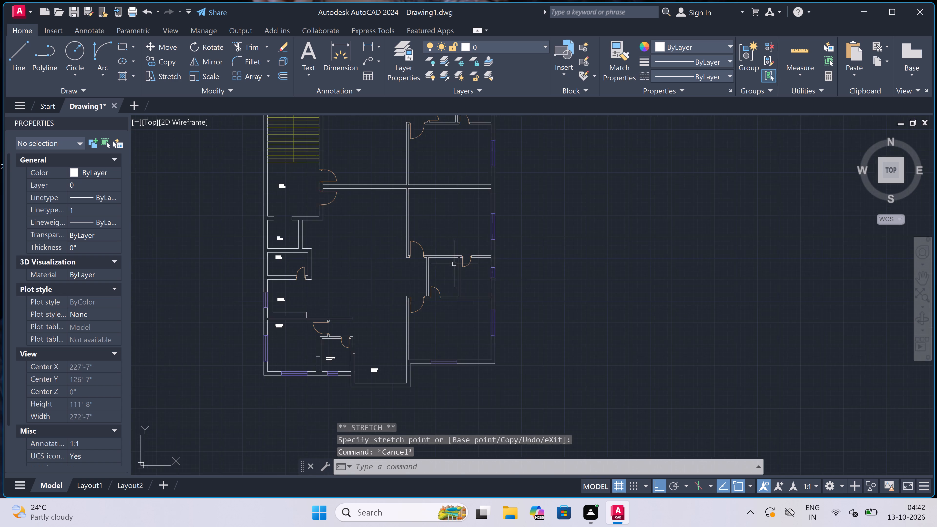
pyautogui.scroll(1, 455, 264)
pyautogui.scroll(2, 439, 373)
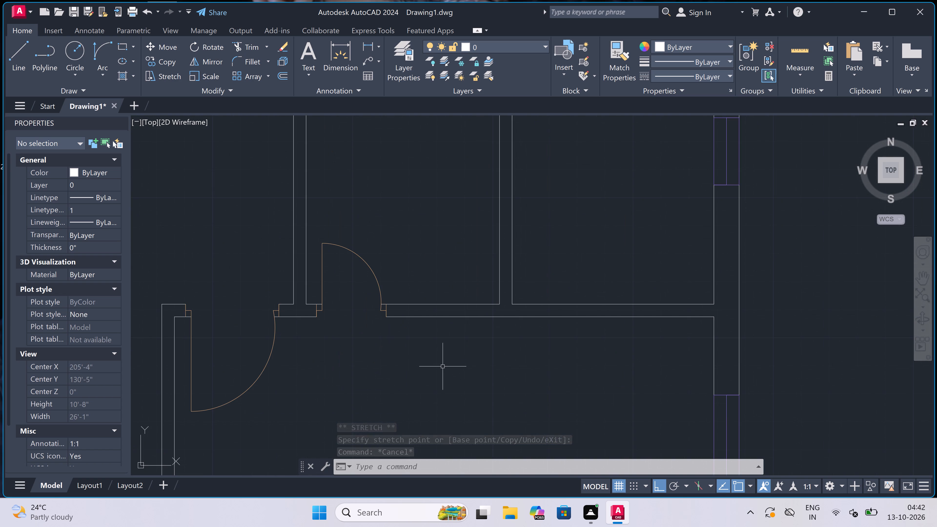
pyautogui.press('space')
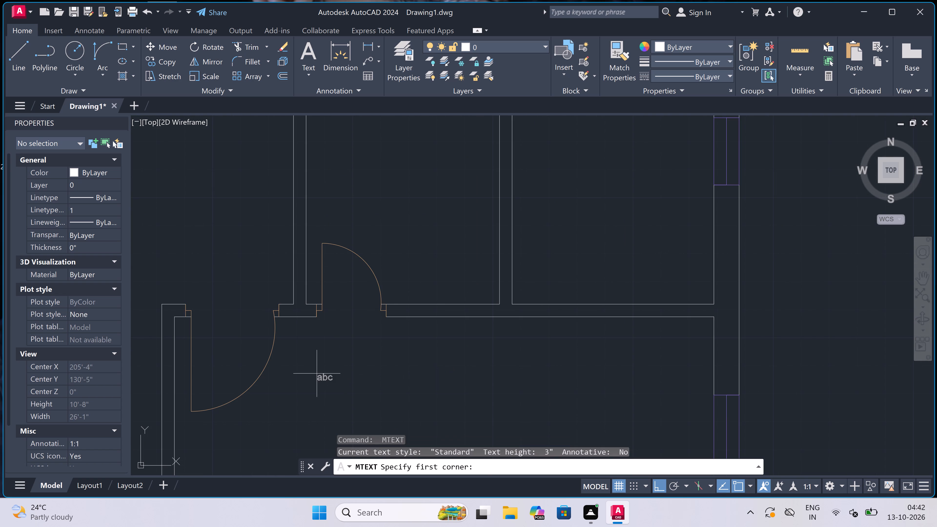
pyautogui.moveTo(318, 365); pyautogui.dragTo(332, 373)
pyautogui.click(787, 360)
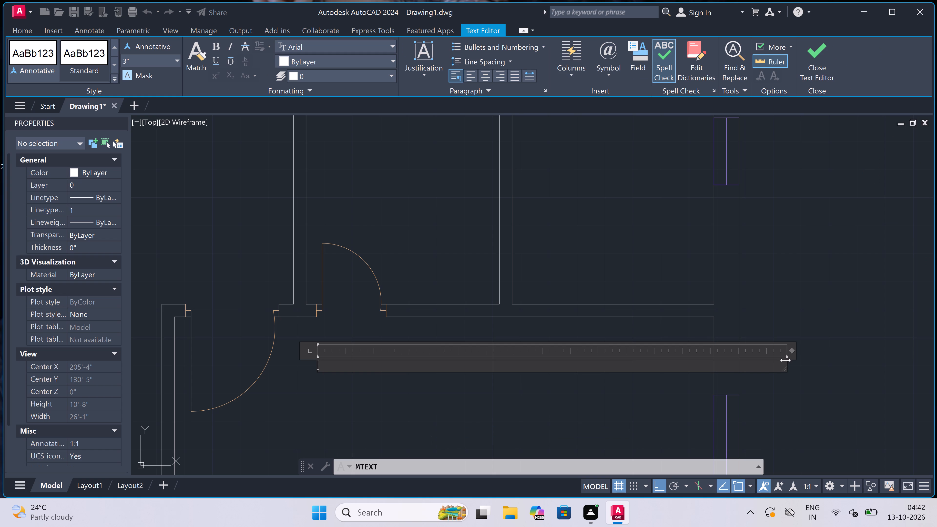
pyautogui.press('b')
pyautogui.write('EDROOM')
pyautogui.press('Return')
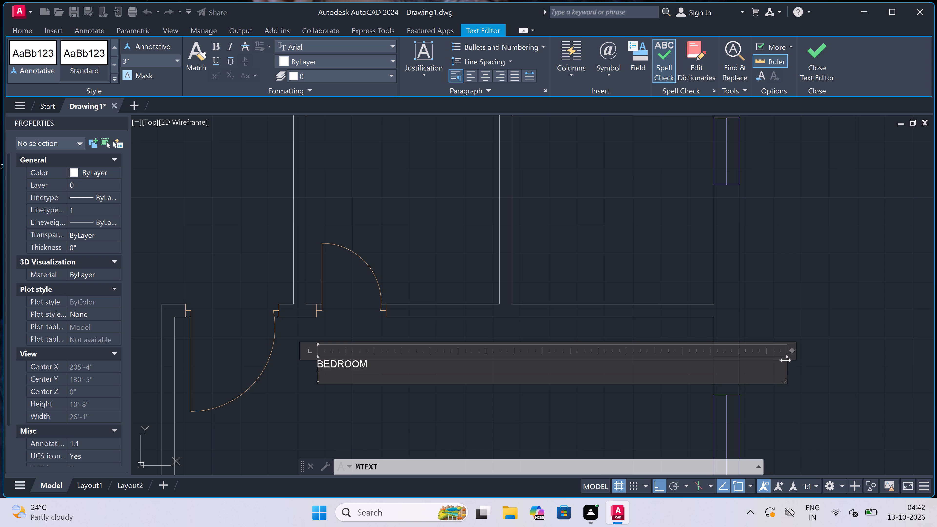
pyautogui.write("16'0")
pyautogui.hotkey('shift', '"')
pyautogui.write("x12'")
pyautogui.write('0"')
pyautogui.click(346, 402)
# Add a multiline text label in the western small room north of the southeast bedroom reading TOILET with 5'9"x7'6" on the second line.
pyautogui.scroll(-4, 337, 396)
pyautogui.scroll(-2, 343, 373)
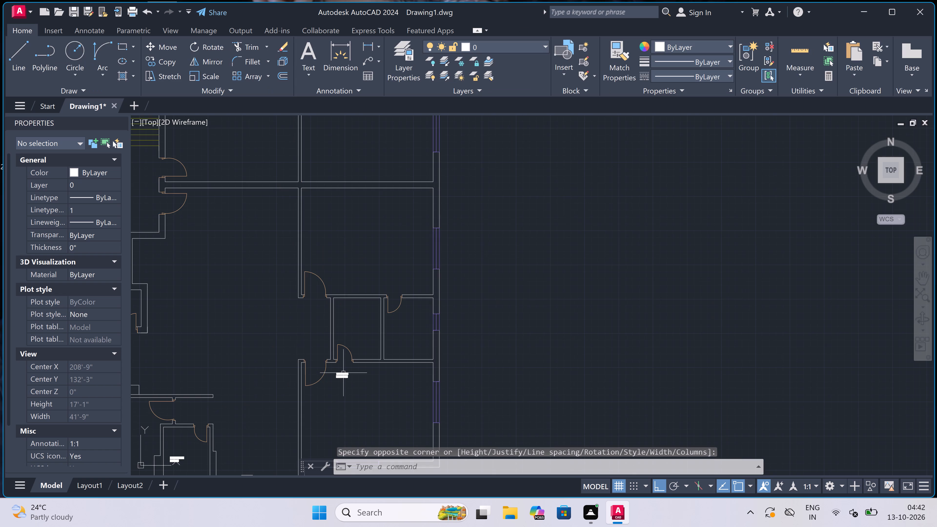
pyautogui.scroll(4, 344, 329)
pyautogui.press('space')
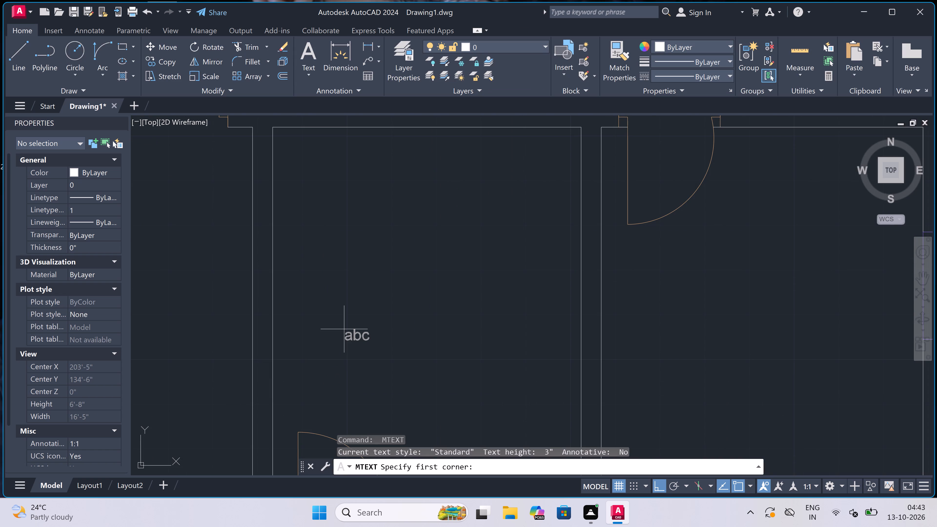
pyautogui.moveTo(309, 252); pyautogui.dragTo(311, 253)
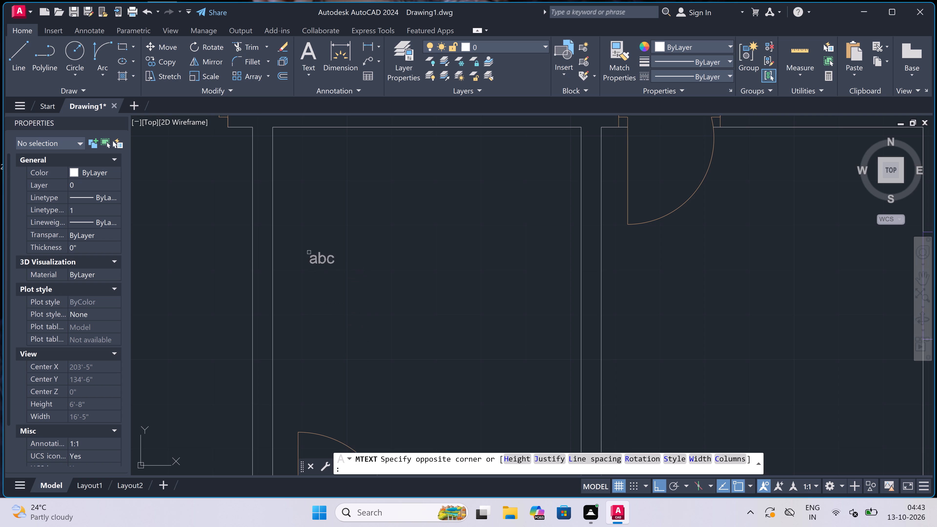
pyautogui.click(813, 231)
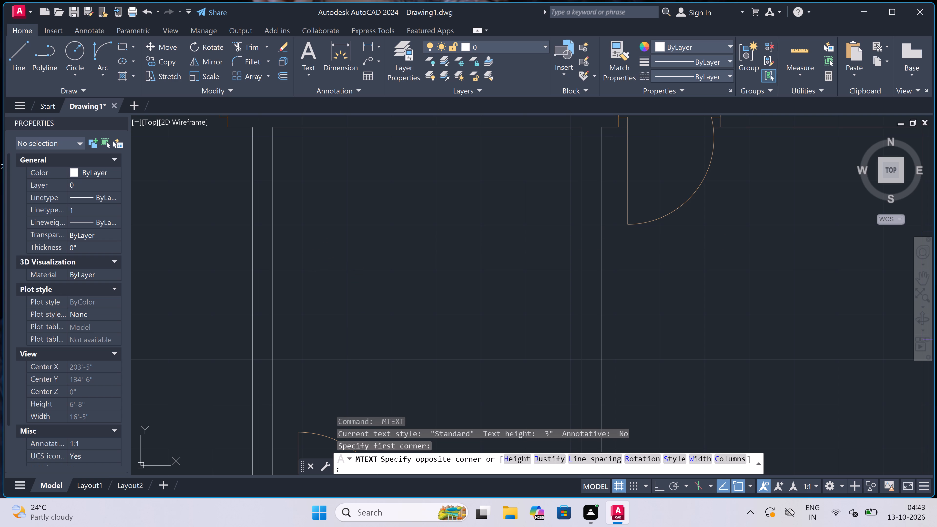
pyautogui.scroll(-2, 394, 306)
pyautogui.scroll(2, 390, 268)
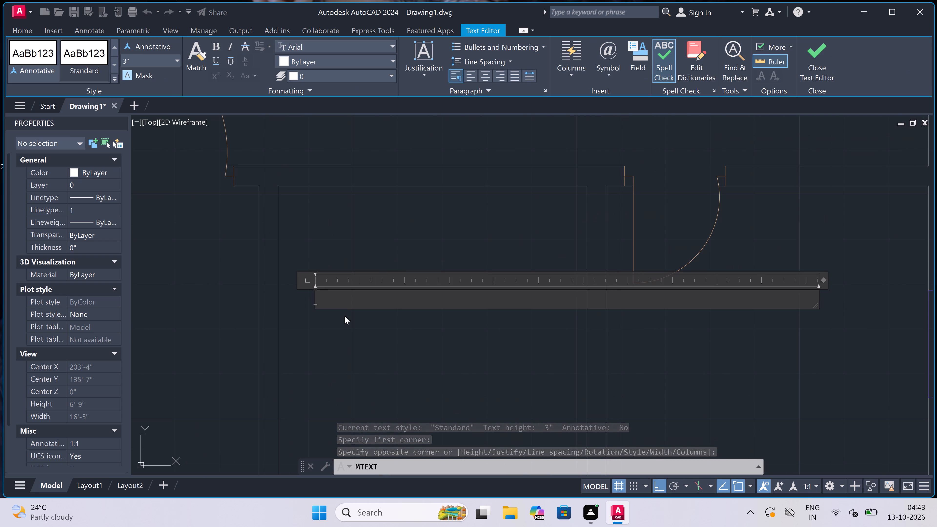
pyautogui.press('t')
pyautogui.write('OILET')
pyautogui.press('Return')
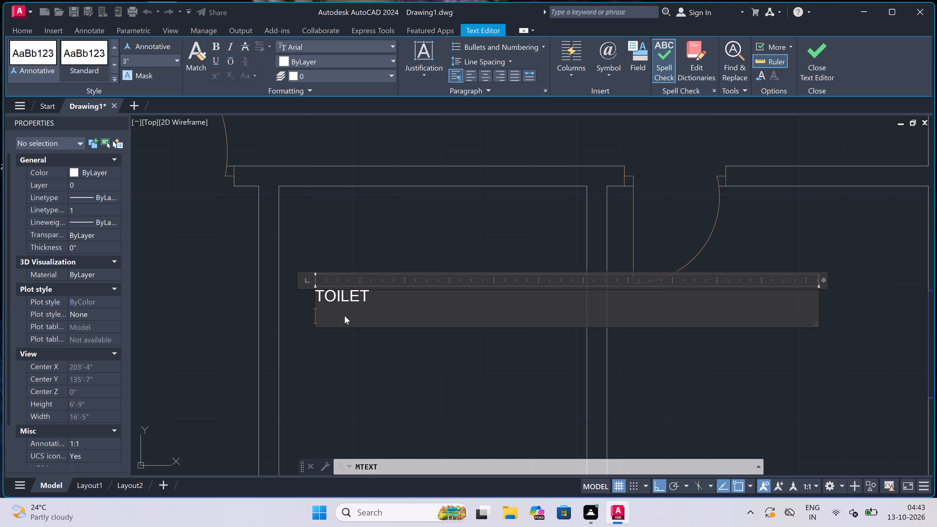
pyautogui.write("5'9")
pyautogui.hotkey('shift', '"')
pyautogui.press('x')
pyautogui.write("7'6")
pyautogui.hotkey('shift', '"')
pyautogui.click(345, 333)
# Add a multiline text label in the adjoining small room on the east side reading TOILET with 6'0"x7'6" on the second line.
pyautogui.scroll(-7, 311, 286)
pyautogui.scroll(3, 338, 286)
pyautogui.scroll(2, 322, 305)
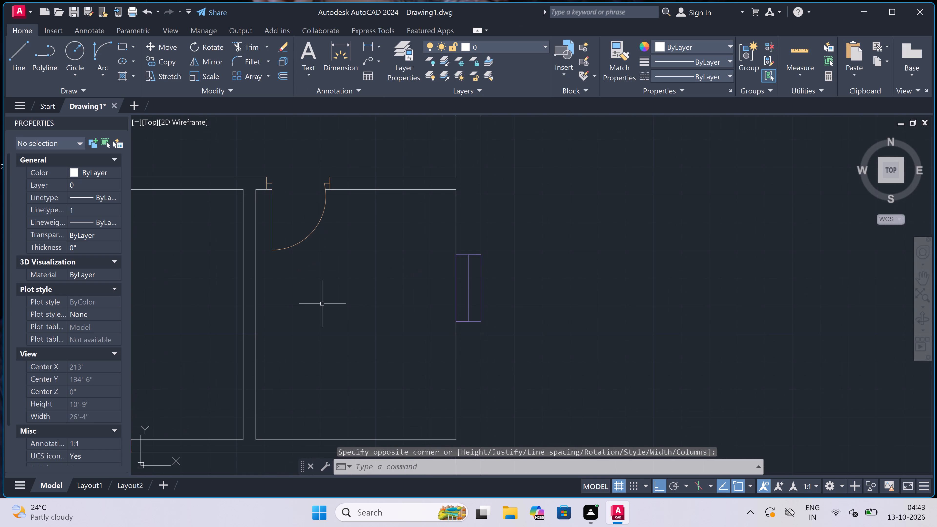
pyautogui.press('space')
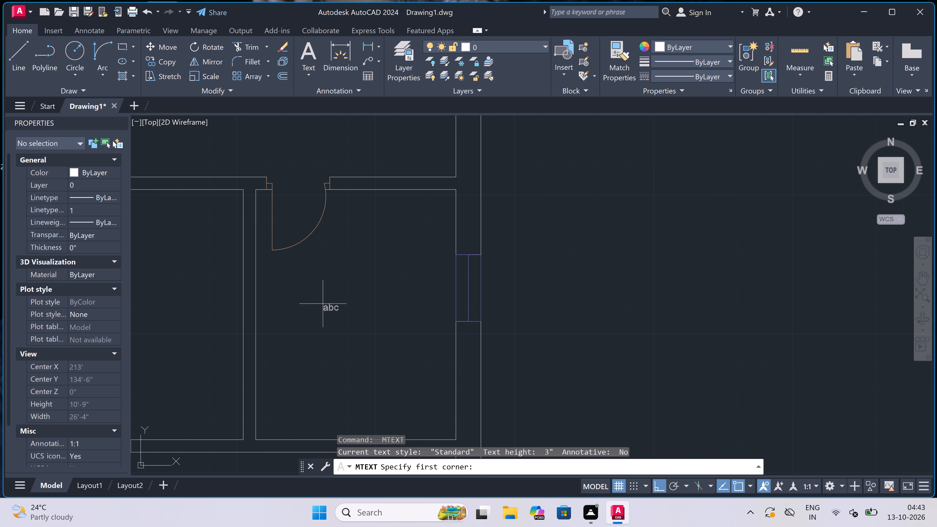
pyautogui.click(278, 301)
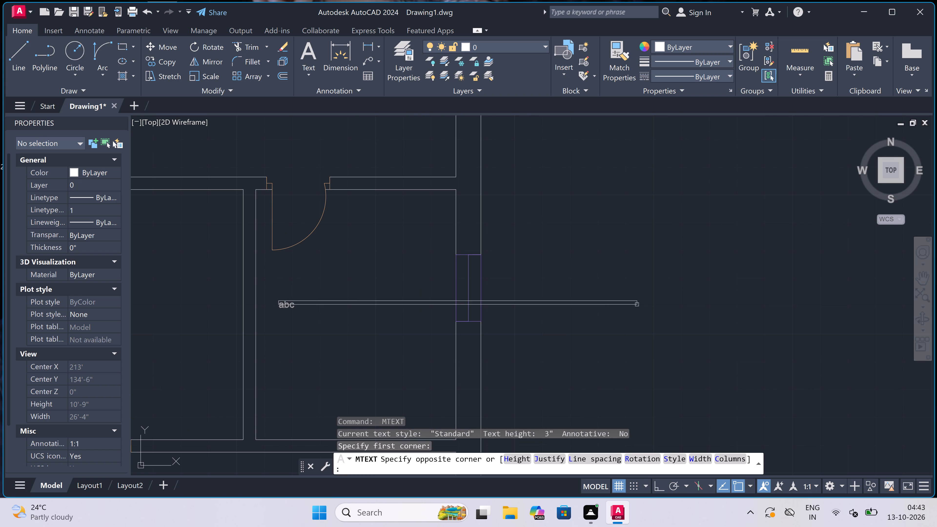
pyautogui.click(642, 306)
pyautogui.scroll(2, 225, 307)
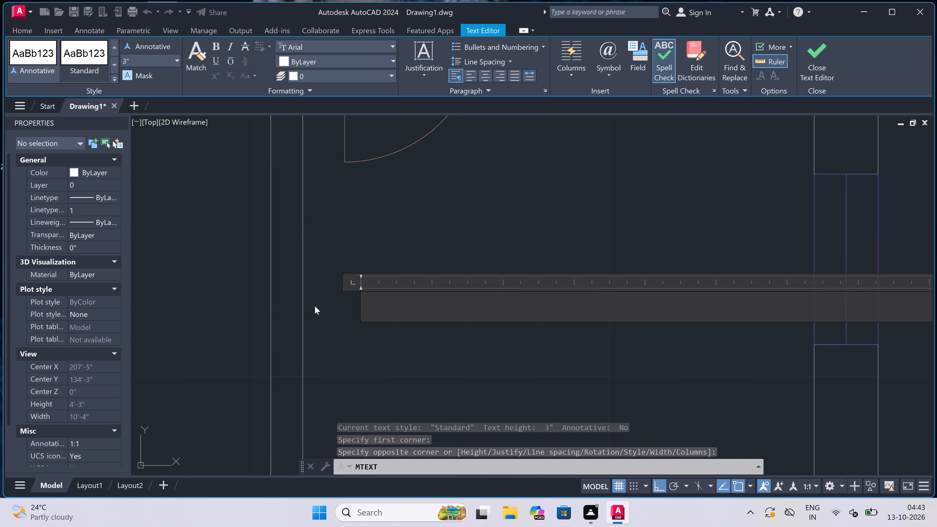
pyautogui.write('TOILET')
pyautogui.press('Return')
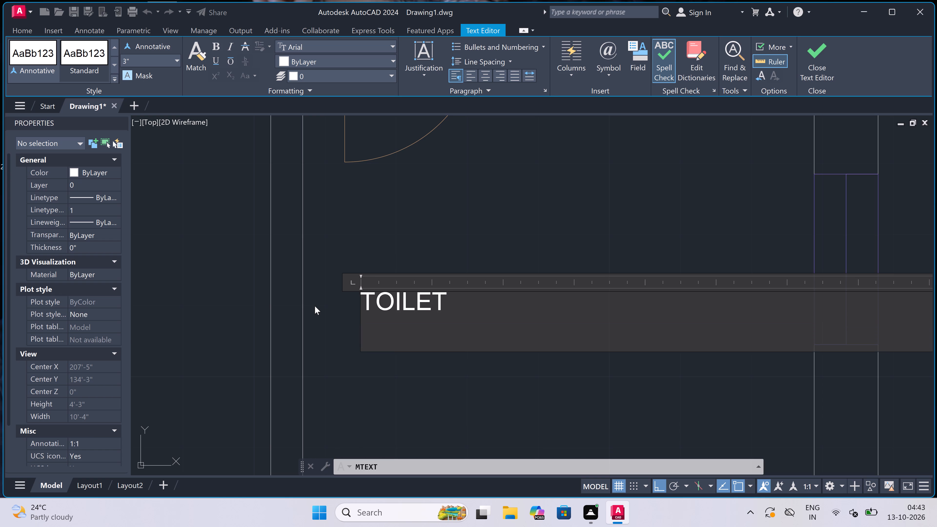
pyautogui.write("6'0")
pyautogui.write('"x')
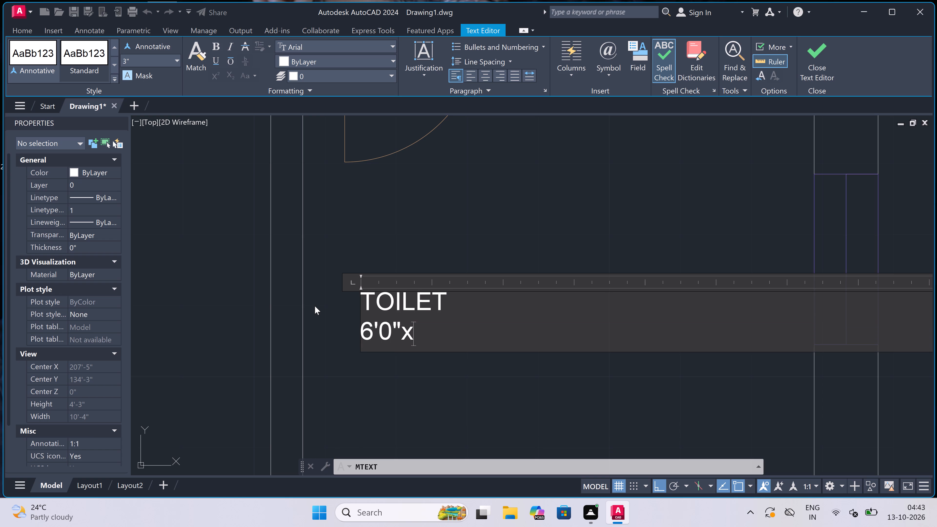
pyautogui.write("7'")
pyautogui.write('6"')
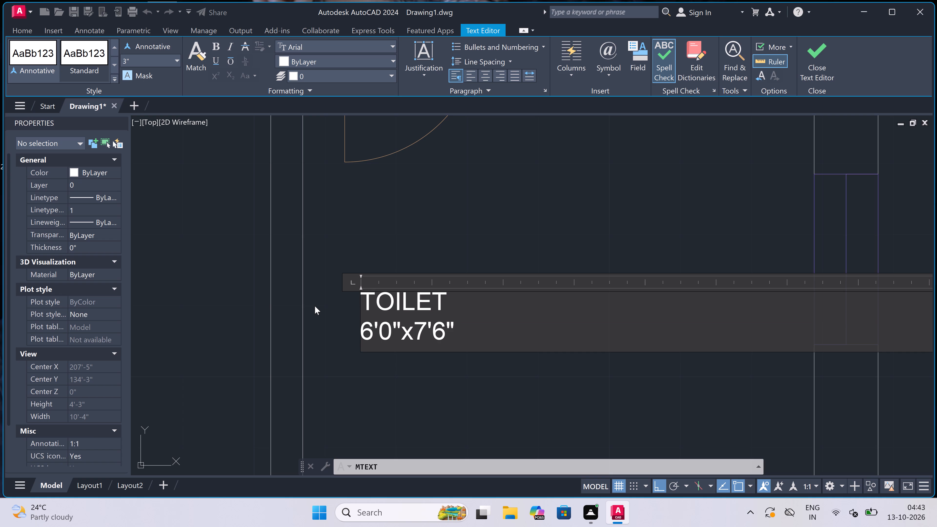
pyautogui.click(317, 314)
pyautogui.scroll(-7, 326, 319)
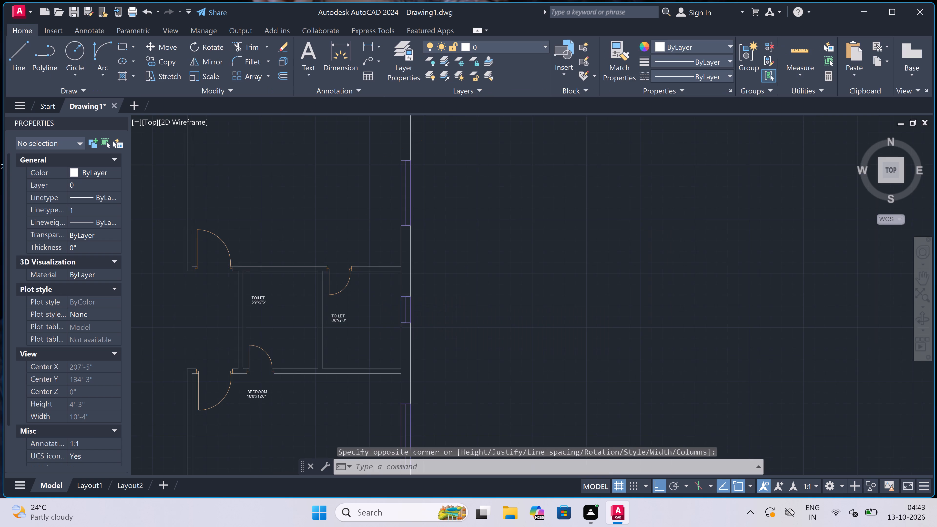
pyautogui.scroll(2, 304, 276)
pyautogui.scroll(2, 327, 356)
pyautogui.scroll(1, 322, 322)
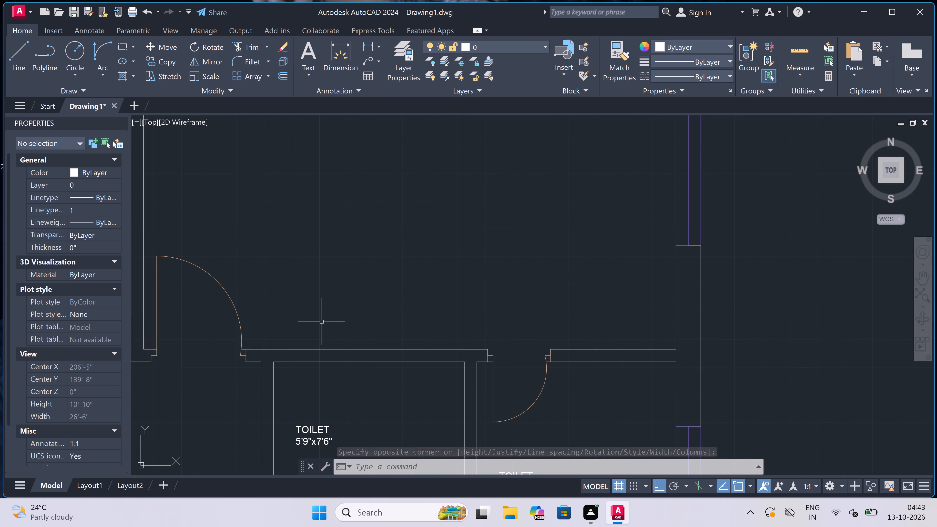
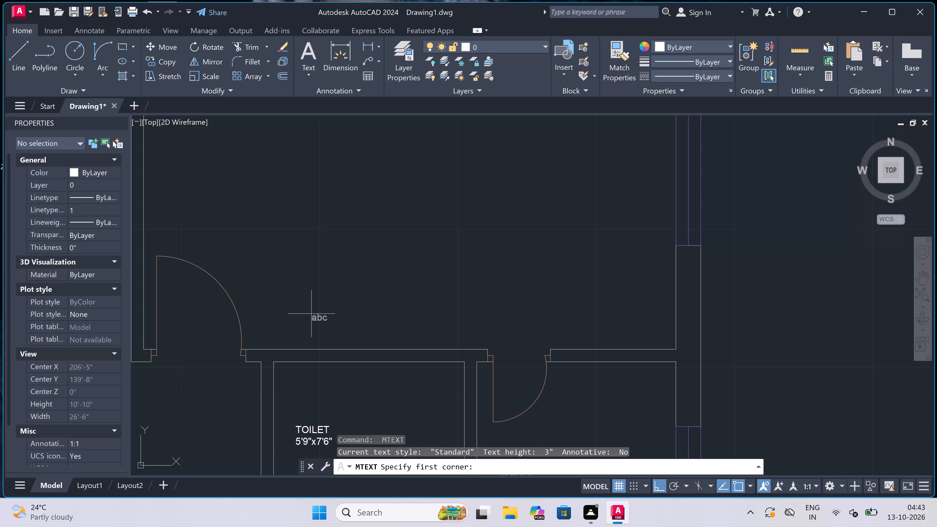
# Add a multiline text label reading BEDROOM with 16'0"x13'0" beneath it in the room above the 5'9"x7'6" toilet.
pyautogui.click(294, 302)
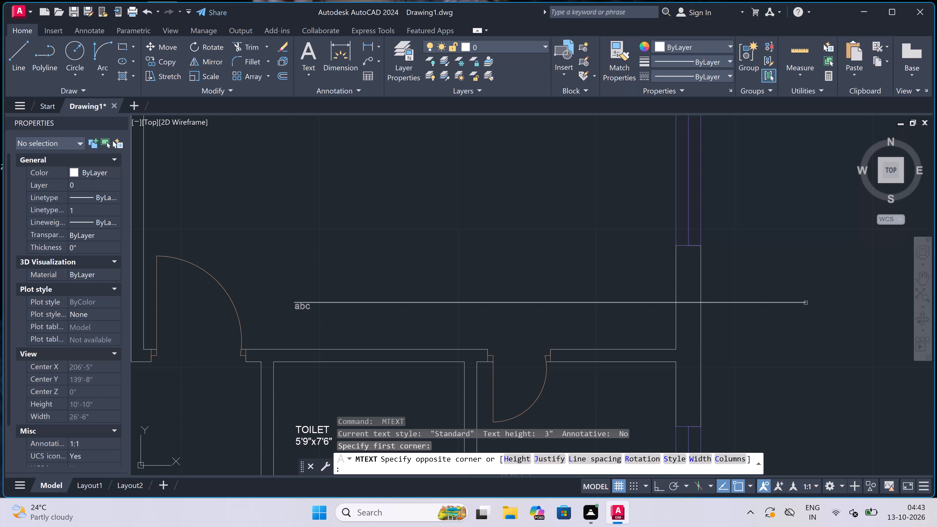
pyautogui.click(806, 303)
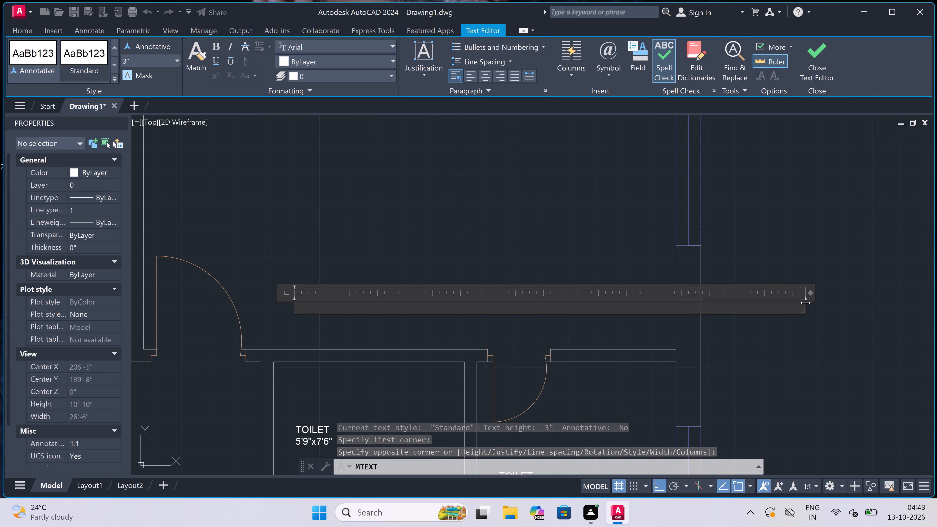
pyautogui.write('BEDROOM')
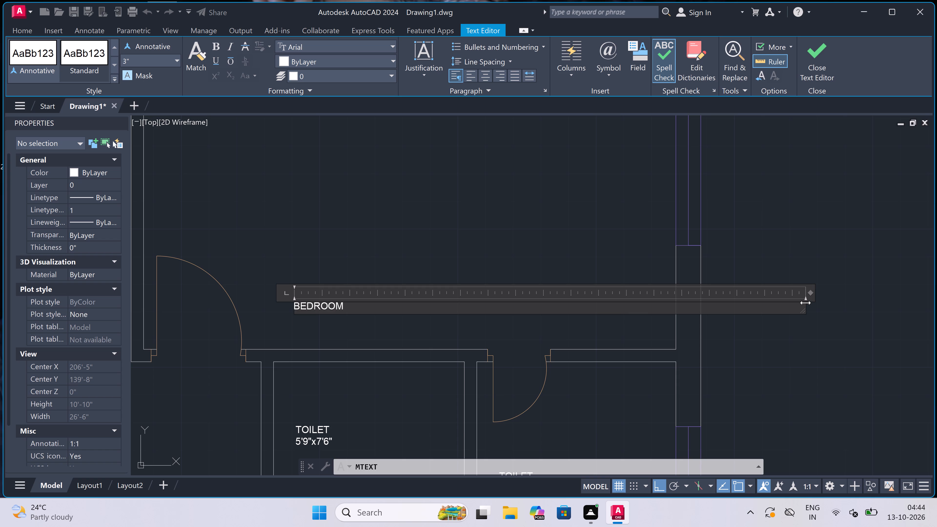
pyautogui.press('Return')
pyautogui.write('16')
pyautogui.press("'")
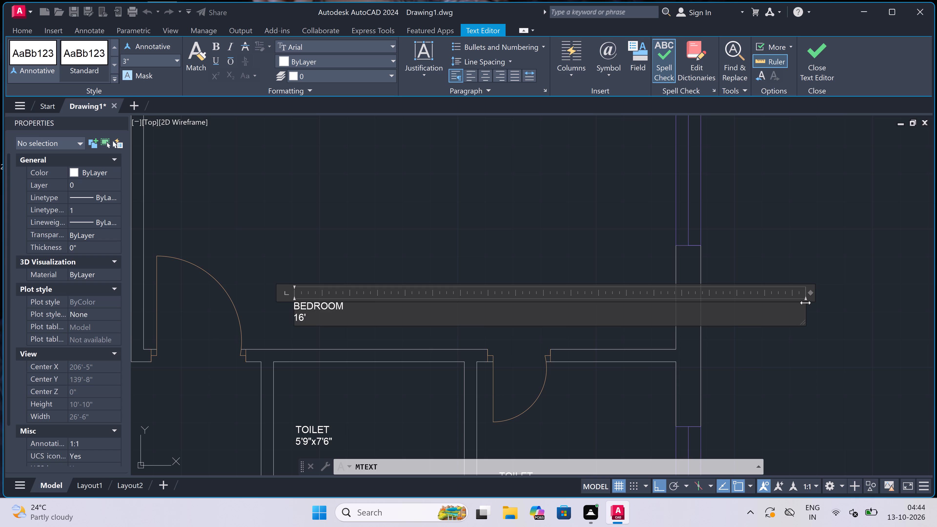
pyautogui.press('0')
pyautogui.hotkey('shift', '"')
pyautogui.press('x')
pyautogui.write('13')
pyautogui.write('\'0"')
pyautogui.click(320, 388)
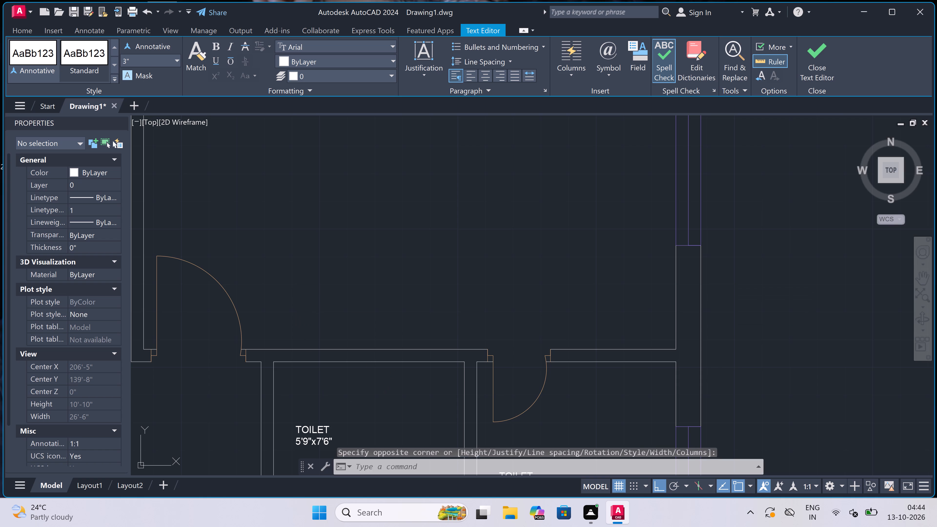
# Add a two-line multiline text label, BEDROOM and 16'0"x11'9", in the bedroom below the other pair of small rooms.
pyautogui.scroll(-7, 314, 331)
pyautogui.scroll(2, 332, 310)
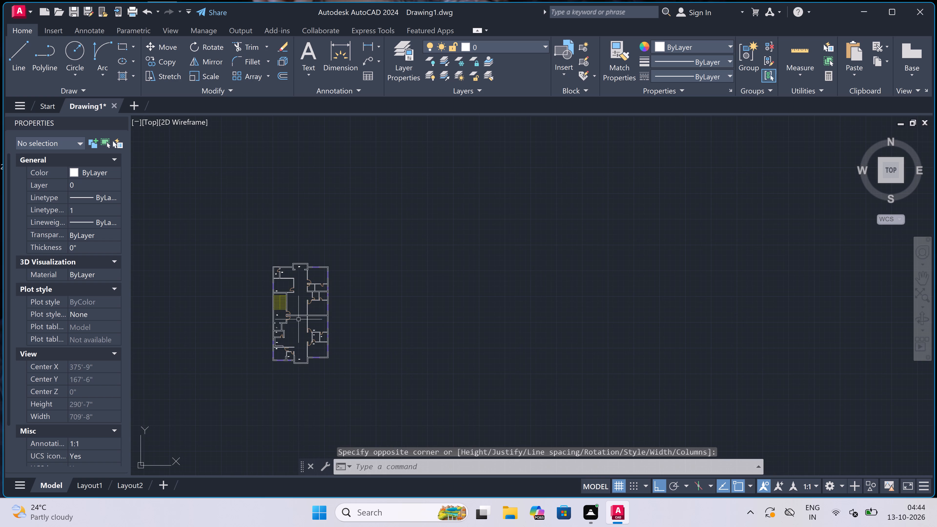
pyautogui.scroll(2, 332, 310)
pyautogui.scroll(3, 167, 178)
pyautogui.scroll(-3, 251, 328)
pyautogui.scroll(3, 259, 346)
pyautogui.scroll(1, 250, 326)
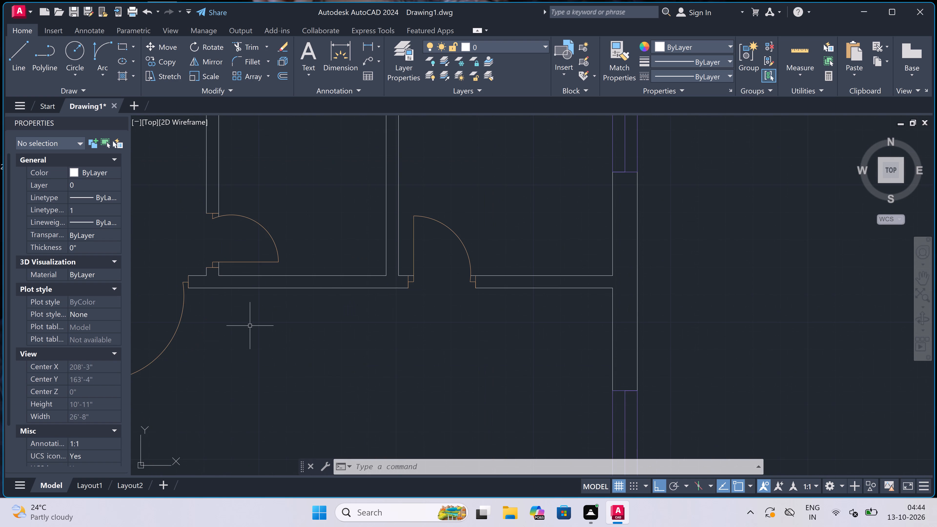
pyautogui.press('space')
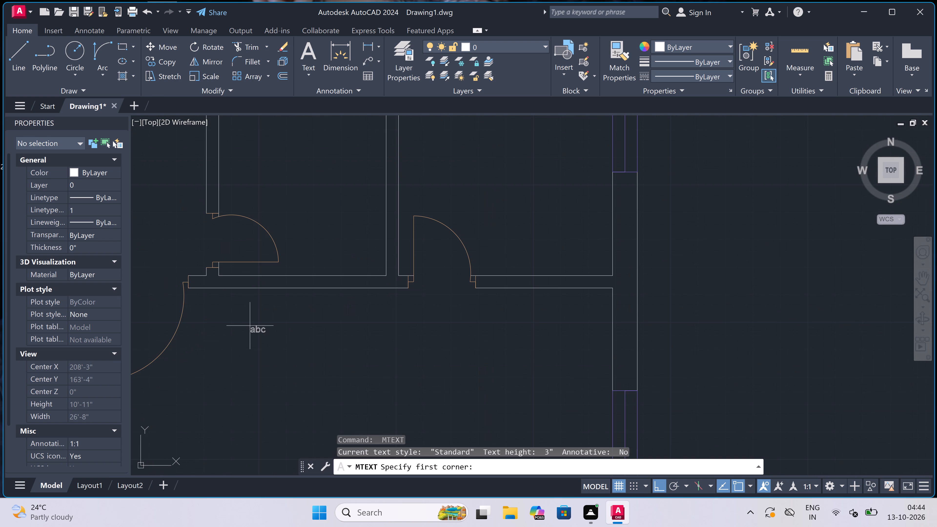
pyautogui.moveTo(250, 326); pyautogui.dragTo(250, 327)
pyautogui.moveTo(250, 327); pyautogui.dragTo(259, 332)
pyautogui.click(714, 336)
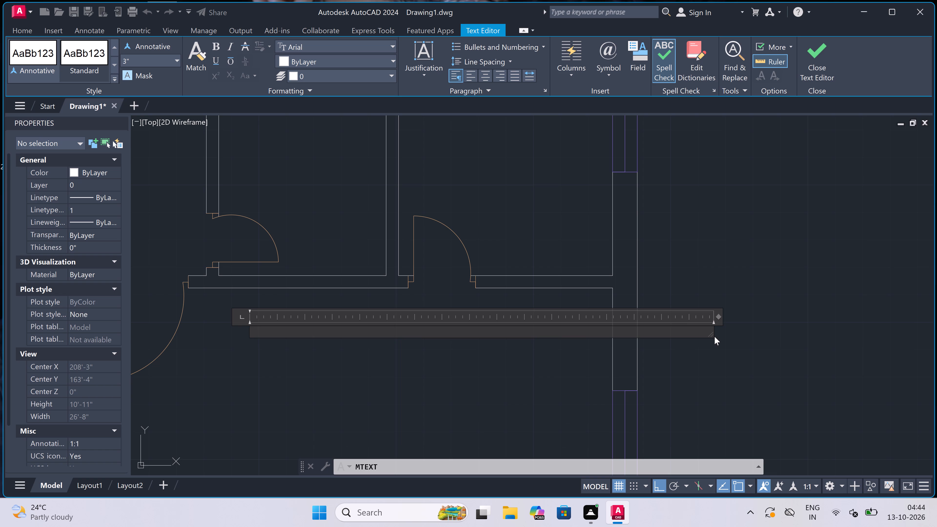
pyautogui.press('b')
pyautogui.write('EDROOM')
pyautogui.press('Return')
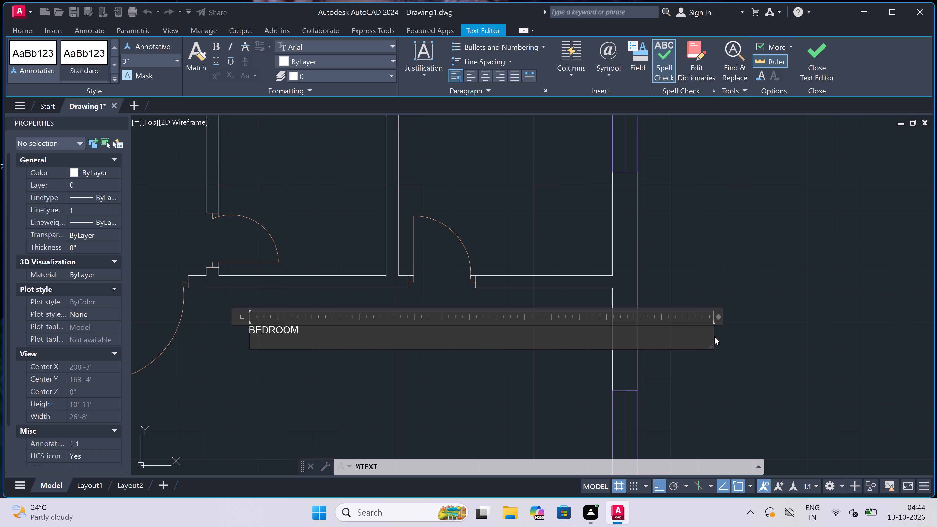
pyautogui.write("16'0")
pyautogui.press('x')
pyautogui.write('11')
pyautogui.write("'9")
pyautogui.hotkey('shift', '"')
pyautogui.click(251, 371)
# Label the small room directly above the 16'0"x11'9" bedroom with multiline text reading TOILET and 5'1"x6'6".
pyautogui.scroll(-4, 252, 370)
pyautogui.scroll(2, 254, 354)
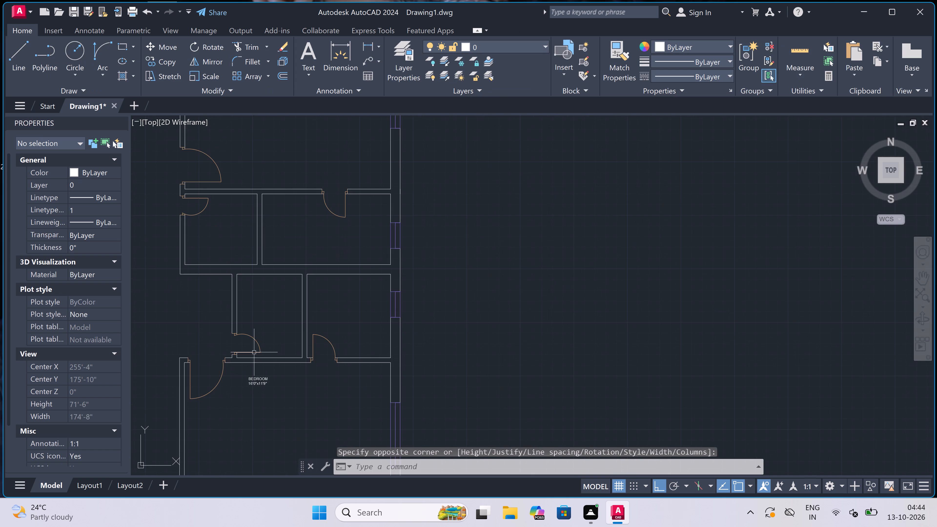
pyautogui.scroll(2, 267, 312)
pyautogui.press('space')
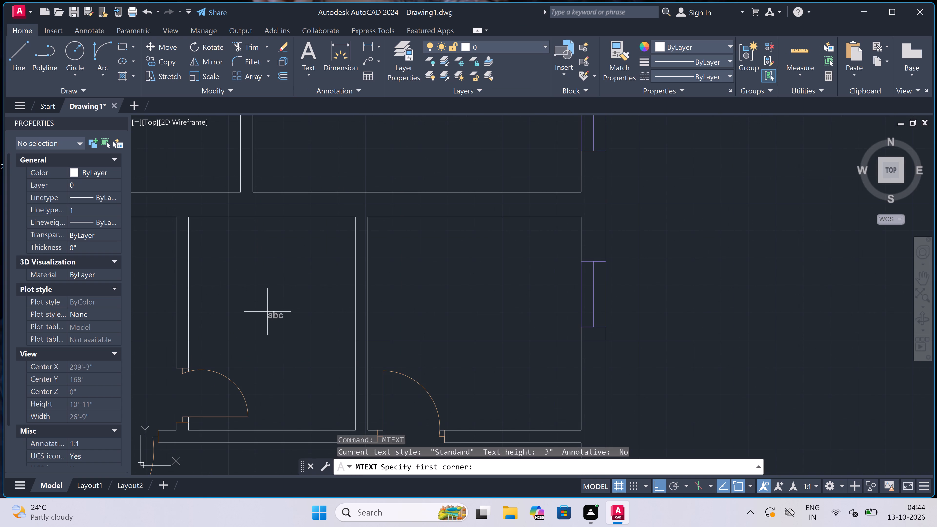
pyautogui.click(201, 302)
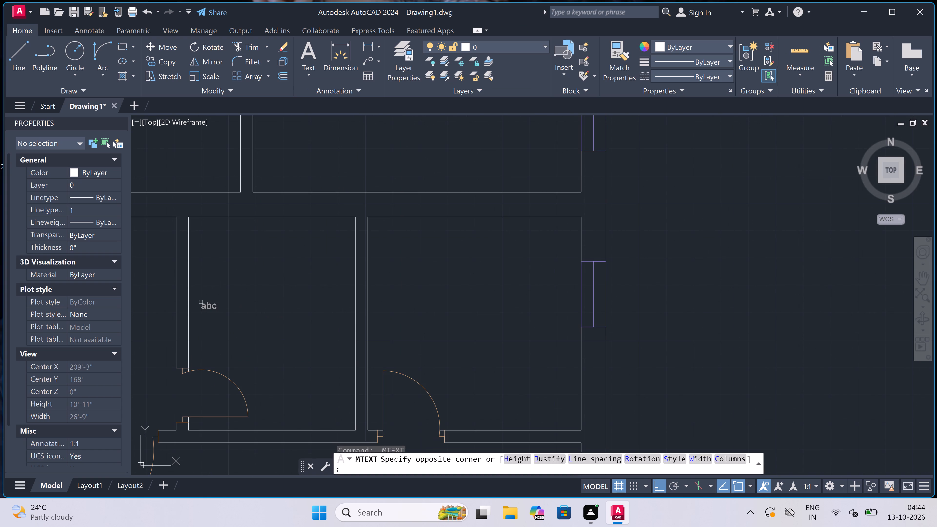
pyautogui.click(693, 333)
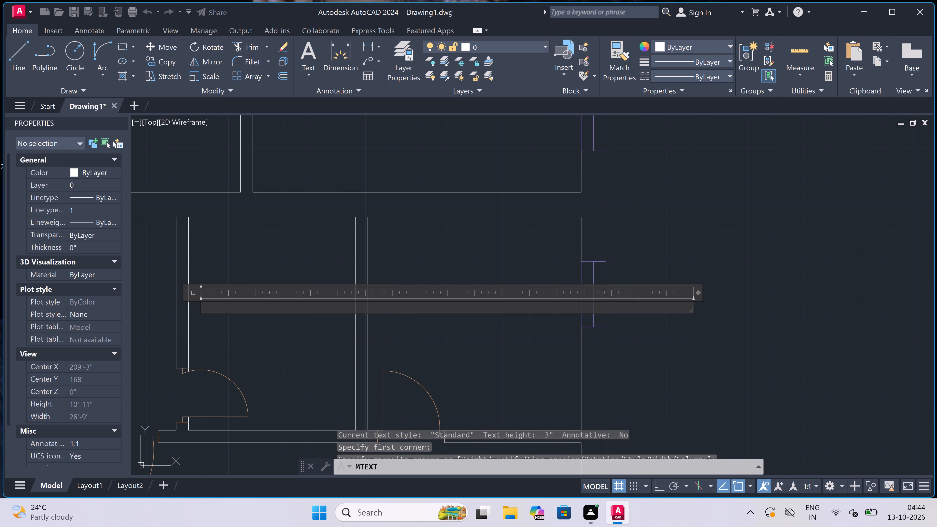
pyautogui.scroll(2, 164, 311)
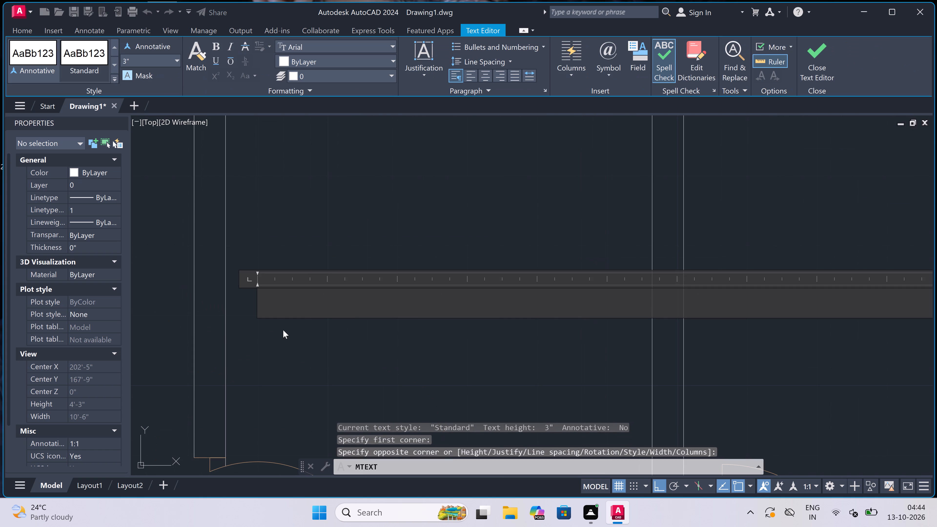
pyautogui.write('TOI')
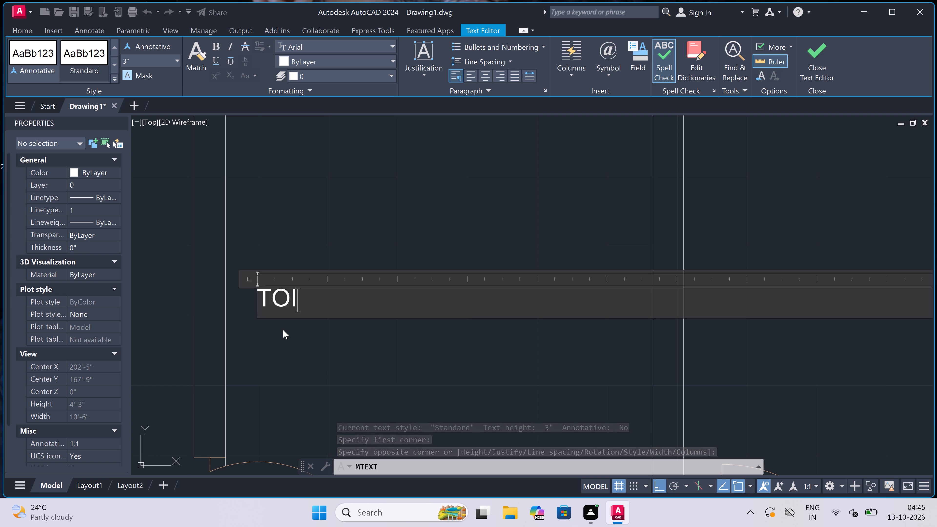
pyautogui.write('ET')
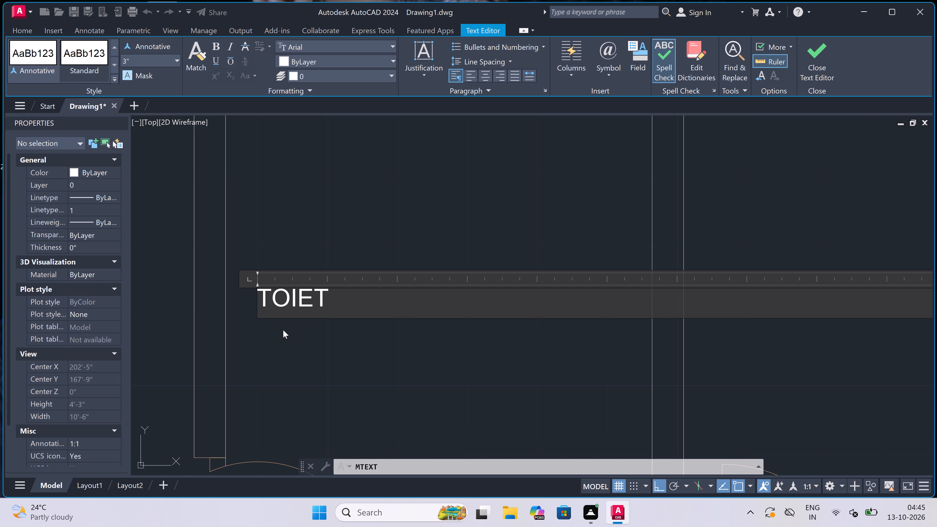
pyautogui.press('BackSpace')
pyautogui.press('BackSpace')
pyautogui.write('LET')
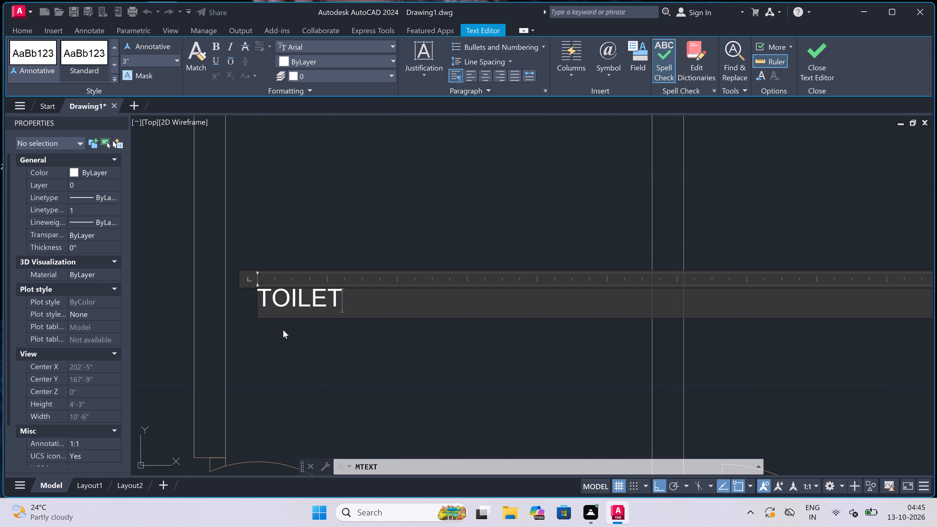
pyautogui.press('Return')
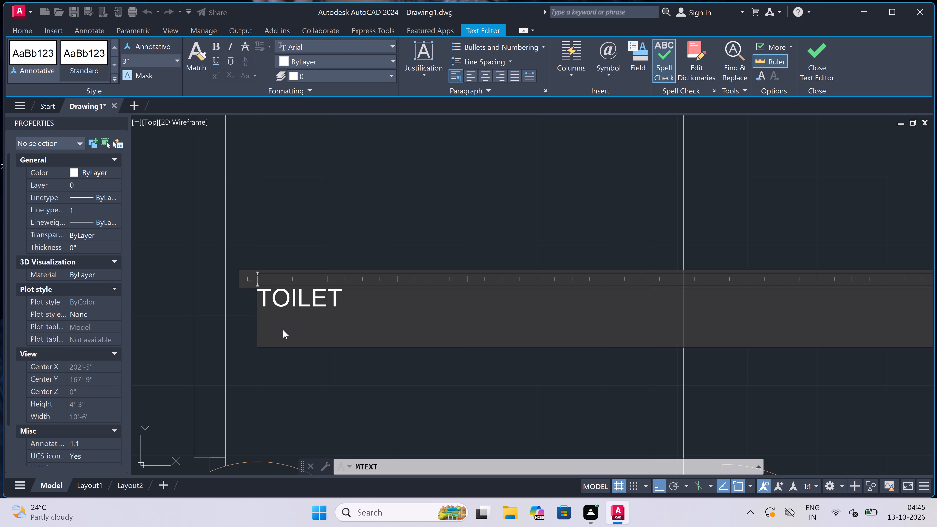
pyautogui.write("5'1")
pyautogui.write('"x')
pyautogui.write("6'6")
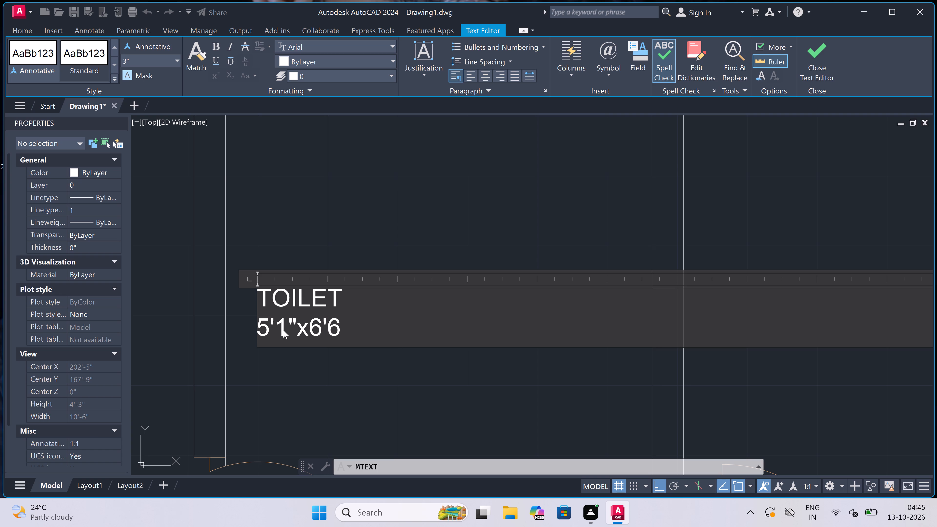
pyautogui.hotkey('shift', '"')
pyautogui.click(281, 360)
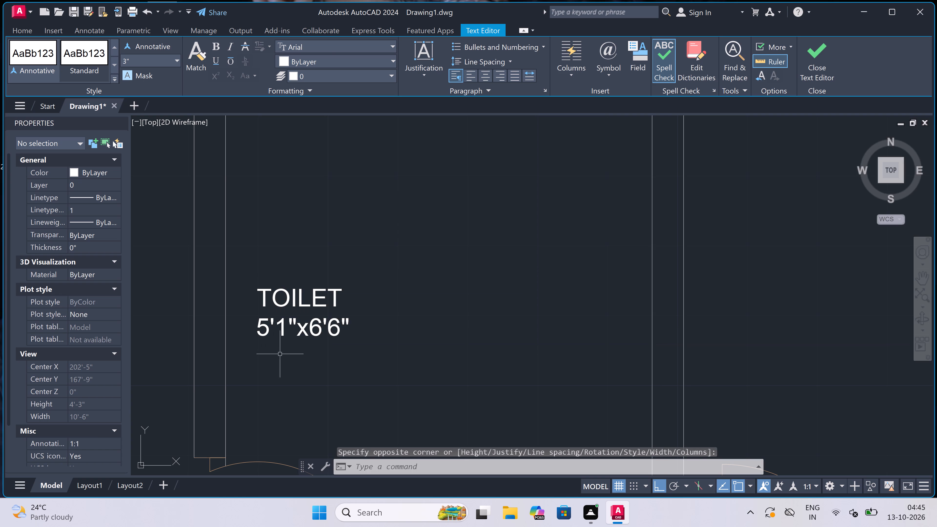
# Label the room beside the 5'1"x6'6" toilet, on its window side, with multiline text reading TOILET and 6'6"x6'6".
pyautogui.scroll(-6, 260, 320)
pyautogui.scroll(2, 323, 315)
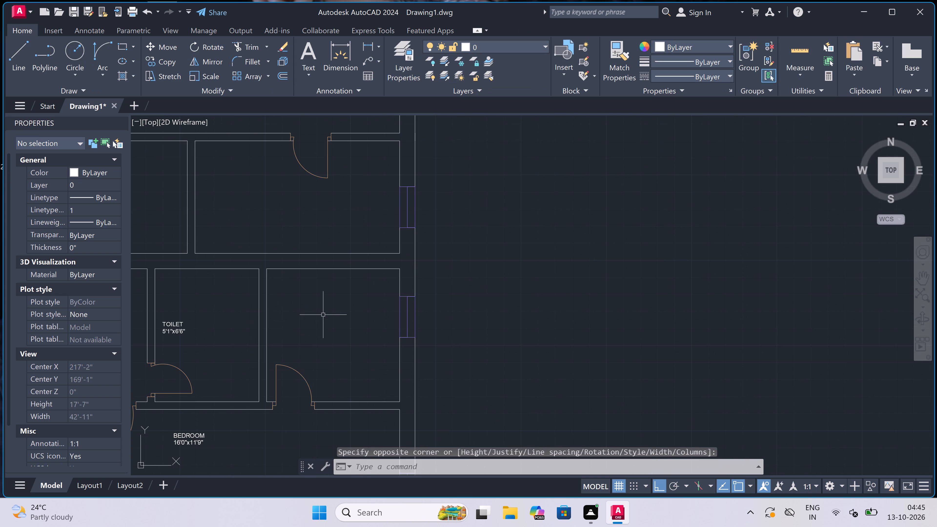
pyautogui.press('space')
pyautogui.scroll(1, 315, 314)
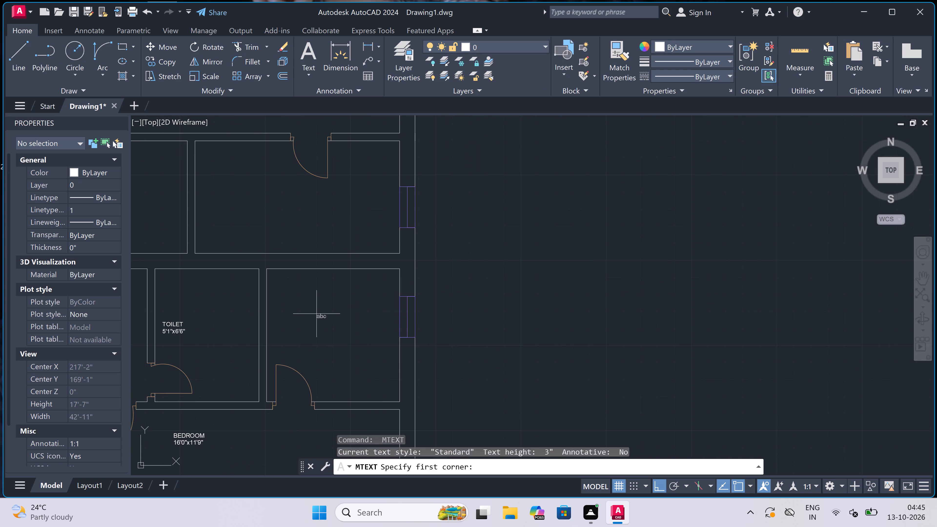
pyautogui.scroll(1, 315, 314)
pyautogui.moveTo(220, 314); pyautogui.dragTo(226, 316)
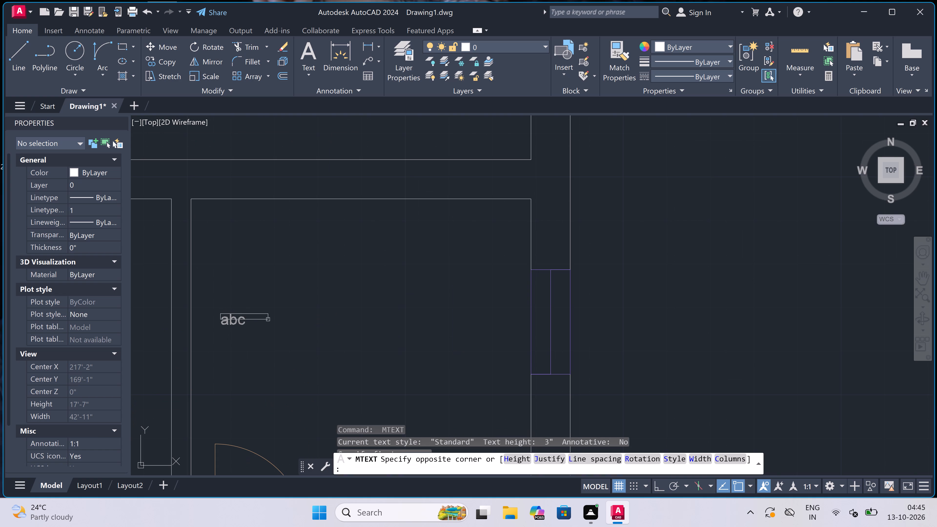
pyautogui.click(653, 312)
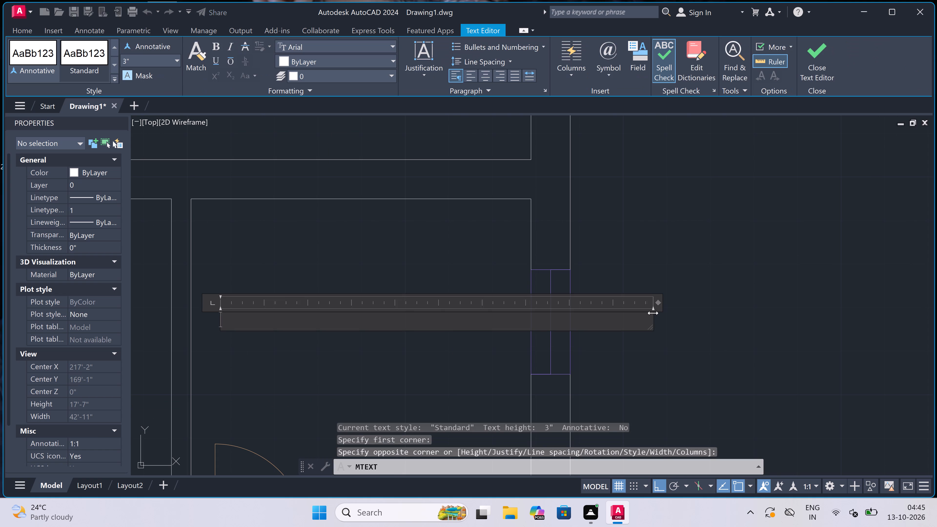
pyautogui.write('TOILET')
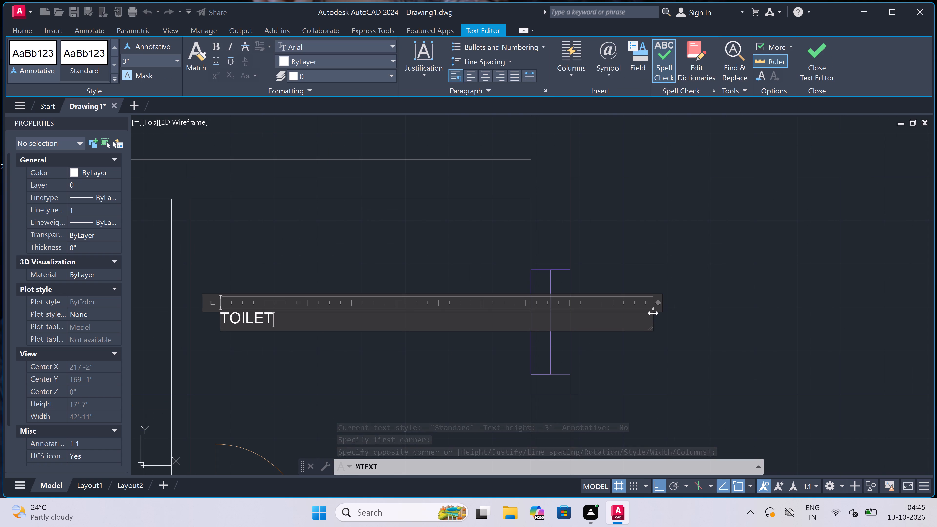
pyautogui.press('Return')
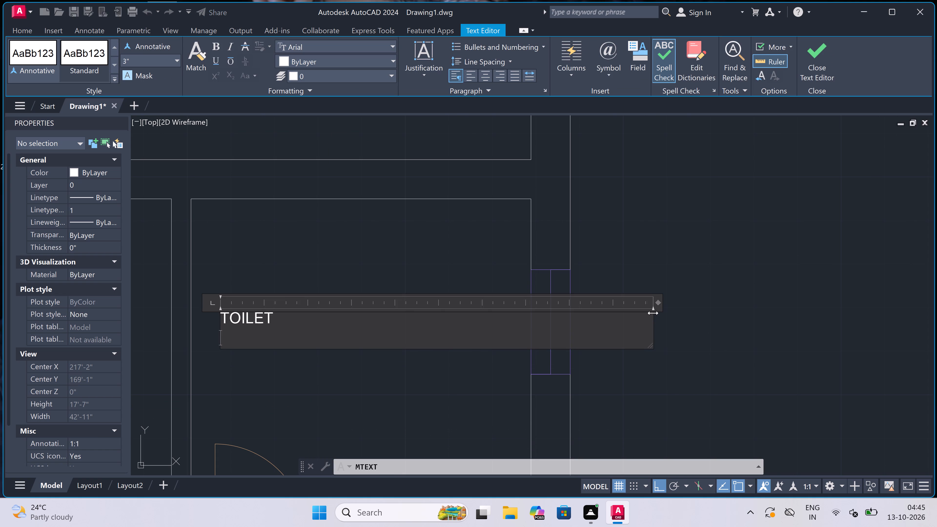
pyautogui.write("6'")
pyautogui.press('6')
pyautogui.write('"x')
pyautogui.press('6')
pyautogui.write("'6")
pyautogui.hotkey('shift', '"')
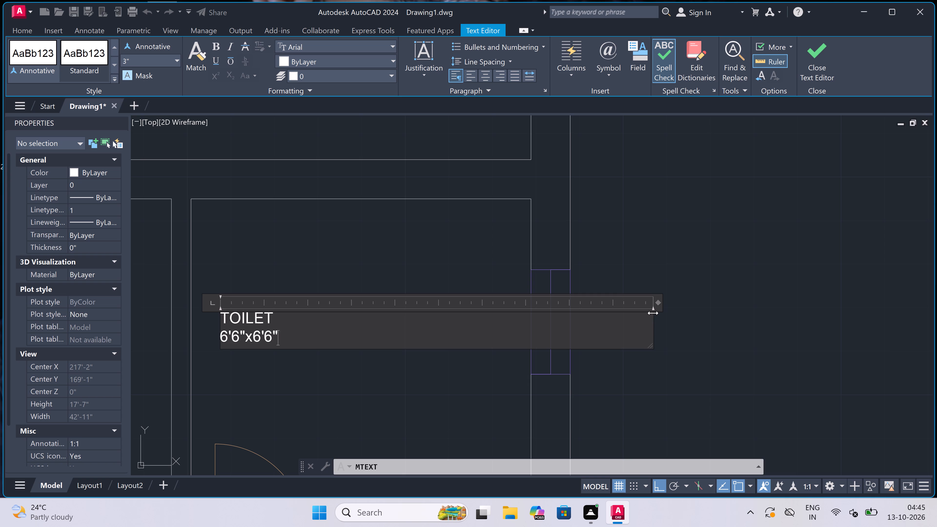
pyautogui.click(227, 364)
# Add a two-line multiline text label, TOILET and 10'0"x5'6", in the windowed room directly above the 6'6"x6'6" toilet.
pyautogui.scroll(-1, 237, 329)
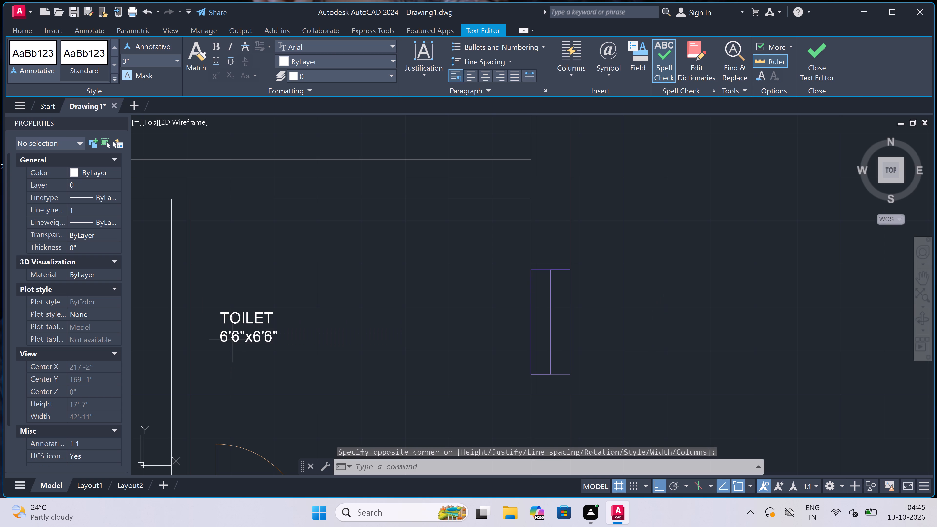
pyautogui.scroll(-6, 237, 329)
pyautogui.scroll(3, 223, 312)
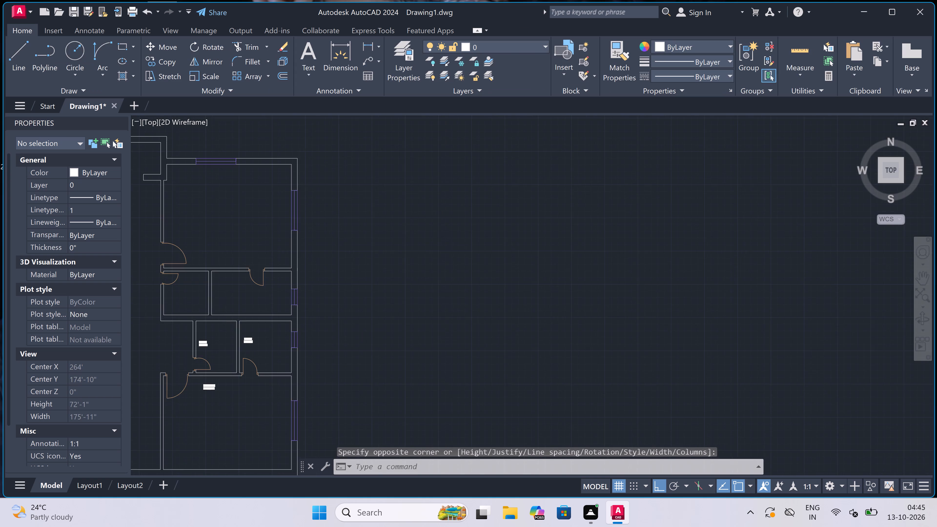
pyautogui.press('space')
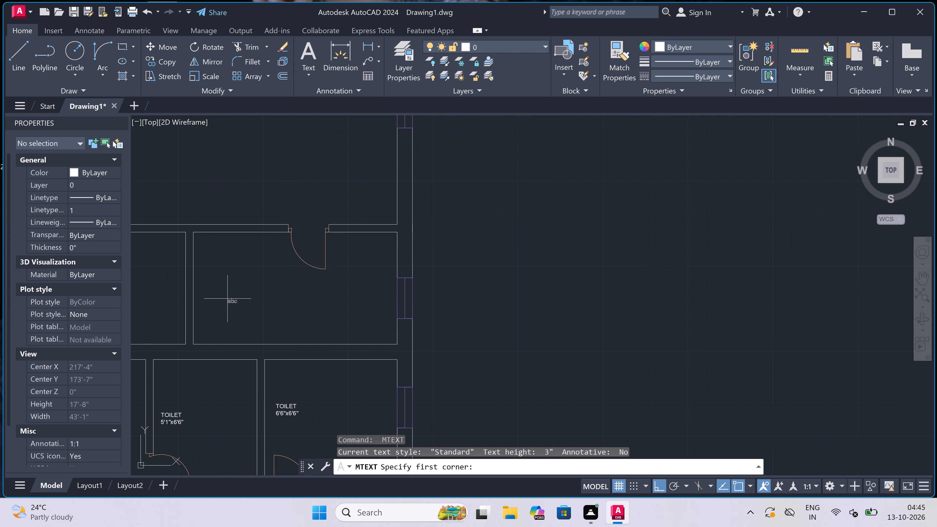
pyautogui.scroll(2, 241, 317)
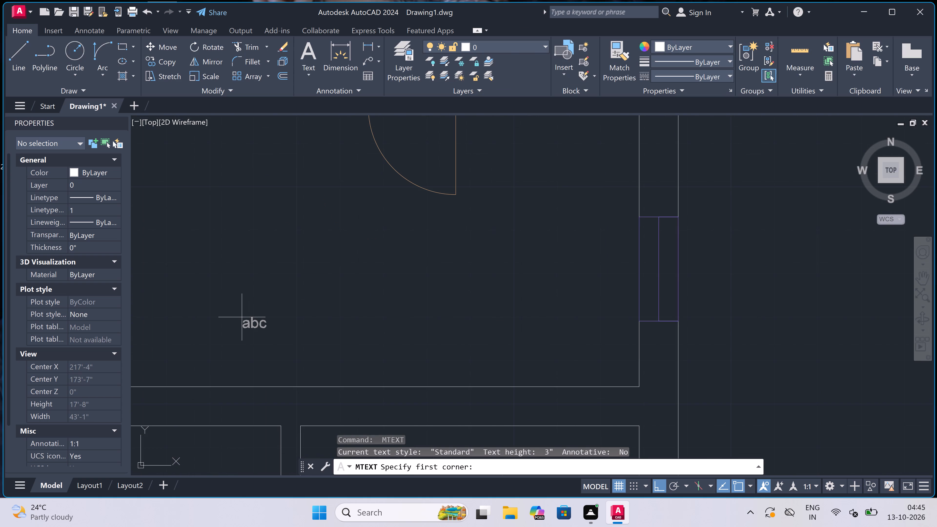
pyautogui.moveTo(235, 315); pyautogui.dragTo(240, 315)
pyautogui.click(691, 314)
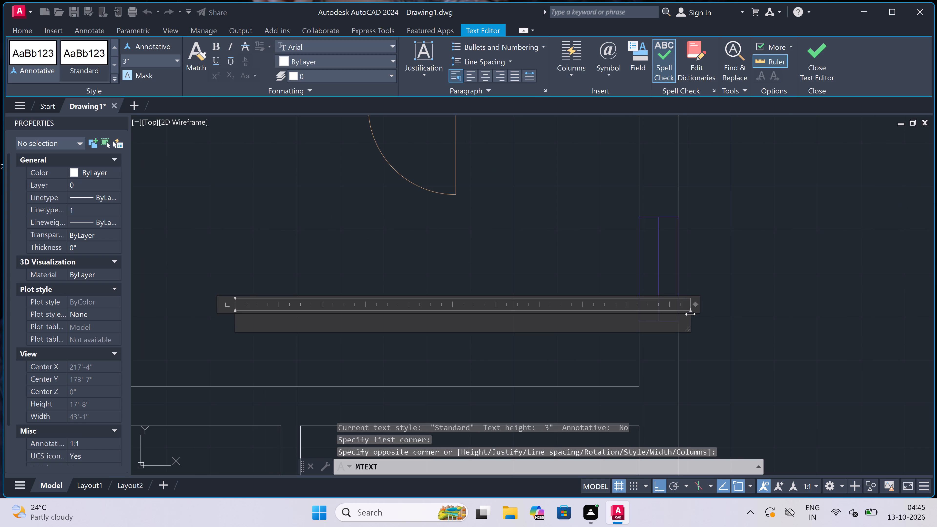
pyautogui.press('t')
pyautogui.press('BackSpace')
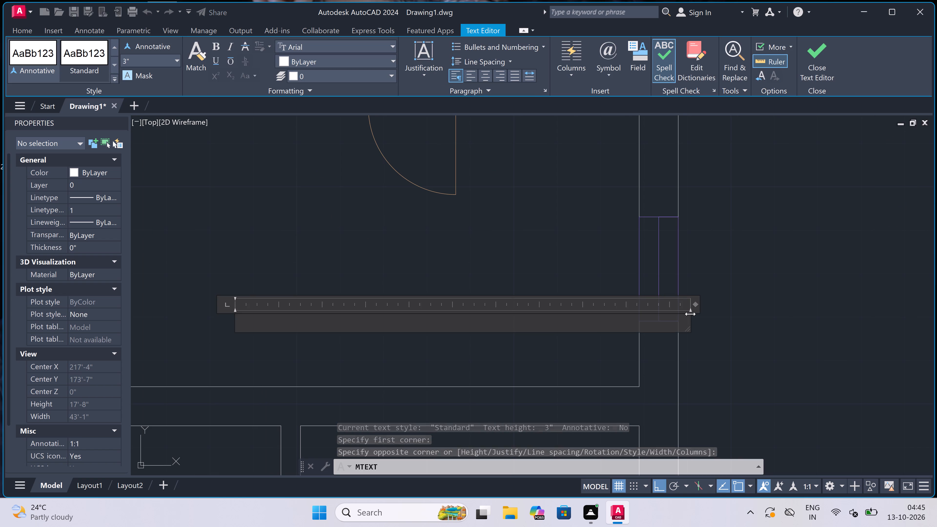
pyautogui.write('TOI')
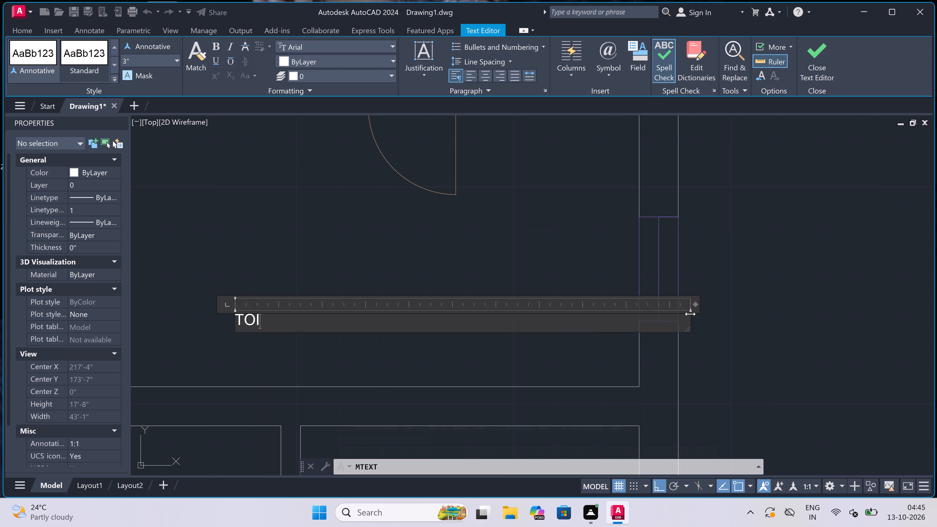
pyautogui.write('LET')
pyautogui.press('Return')
pyautogui.write("10'0")
pyautogui.write('"x')
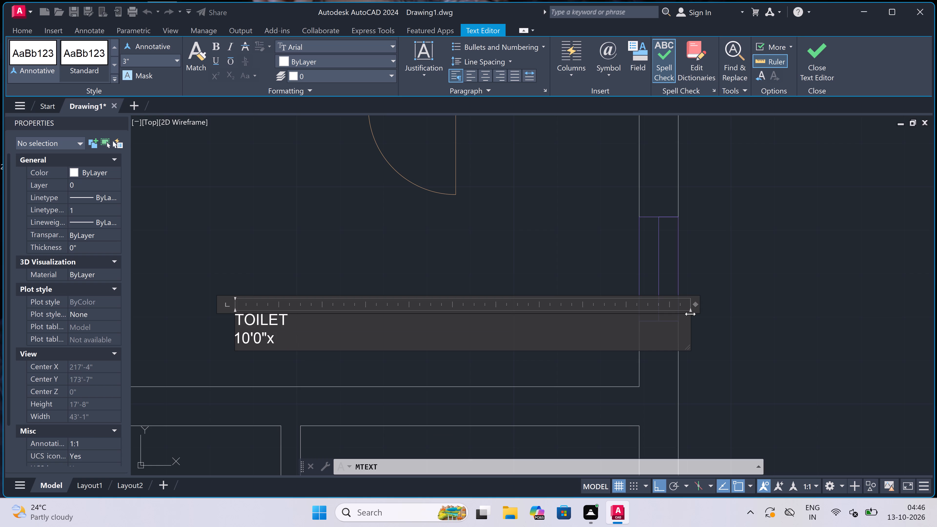
pyautogui.write("5'6")
pyautogui.hotkey('shift', '"')
pyautogui.click(236, 360)
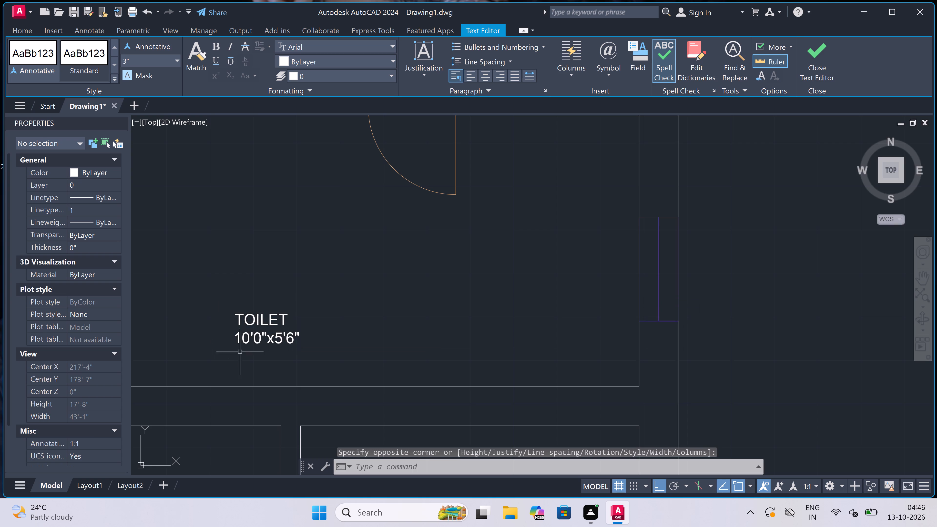
# Move the TOILET 10'0"x5'6" label horizontally toward the room's window wall, keeping it below the door swing.
pyautogui.click(247, 335)
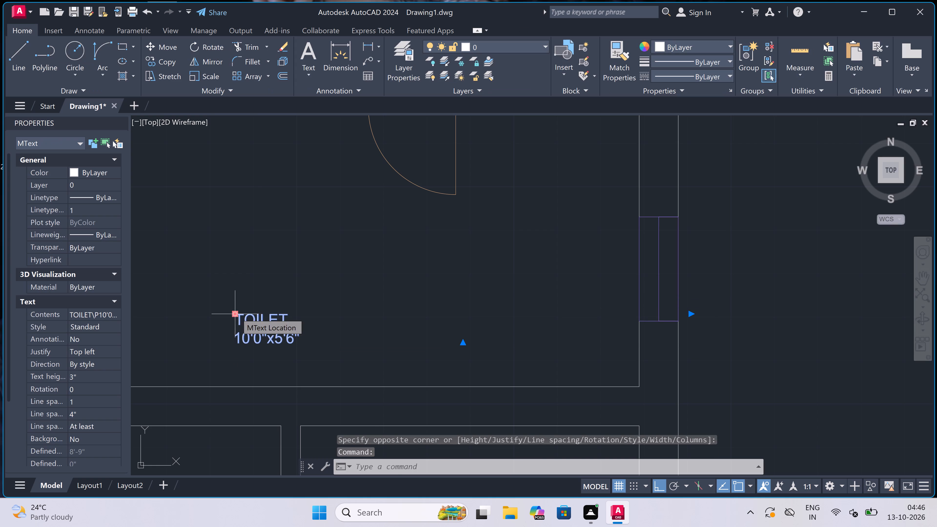
pyautogui.click(236, 313)
pyautogui.click(439, 302)
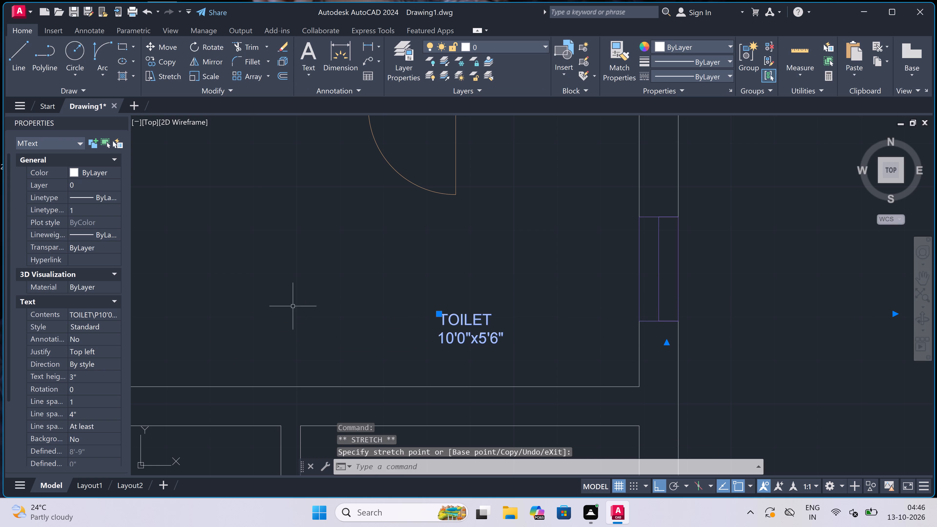
pyautogui.press('Escape')
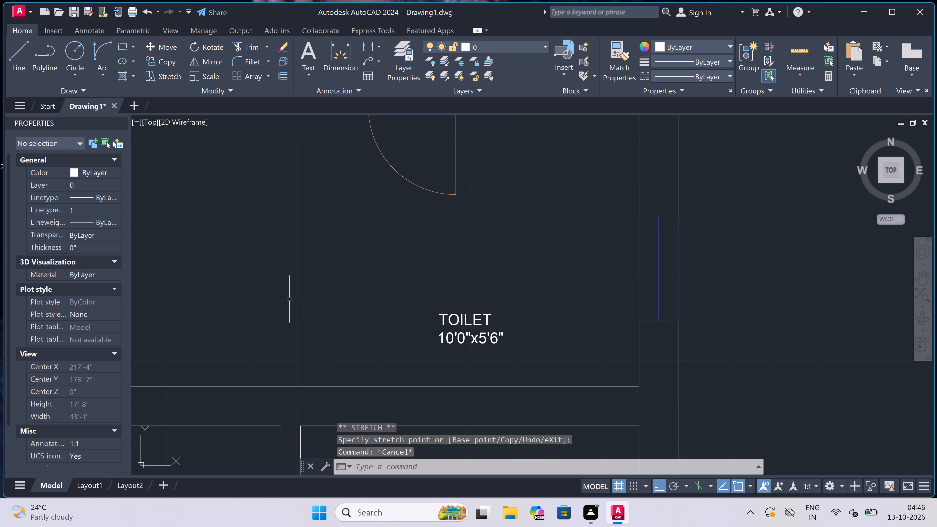
# Label the small room adjoining the 10'0"x5'6" toilet with multiline text reading POOJA and 5'8"x5'6".
pyautogui.scroll(-4, 293, 307)
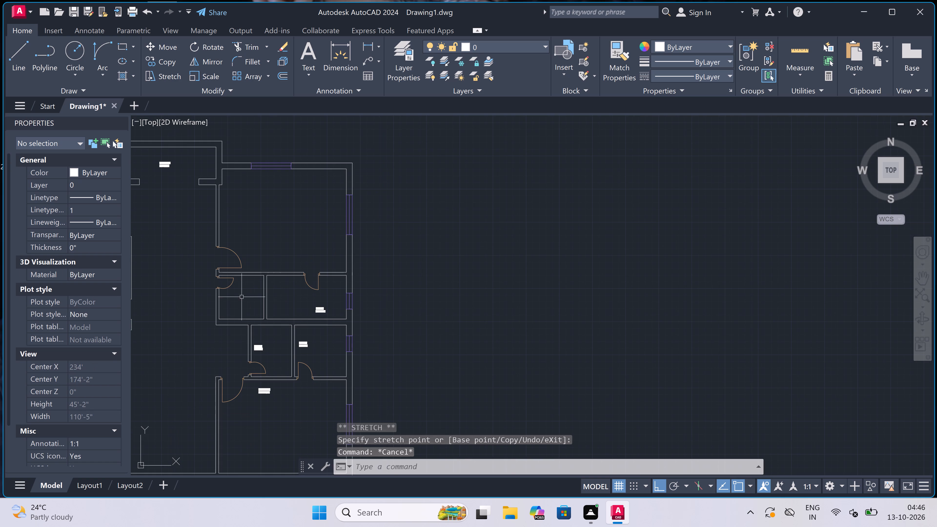
pyautogui.scroll(3, 240, 298)
pyautogui.write('mt')
pyautogui.press('space')
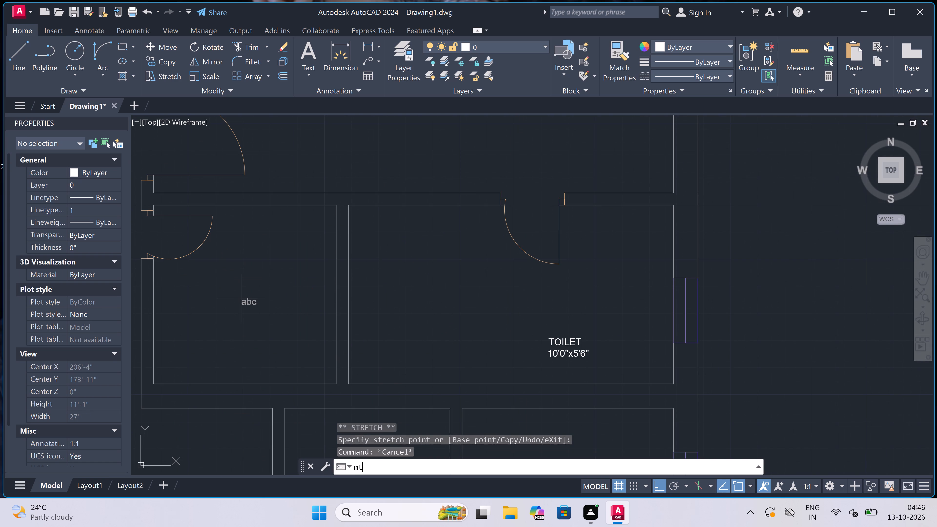
pyautogui.scroll(2, 239, 311)
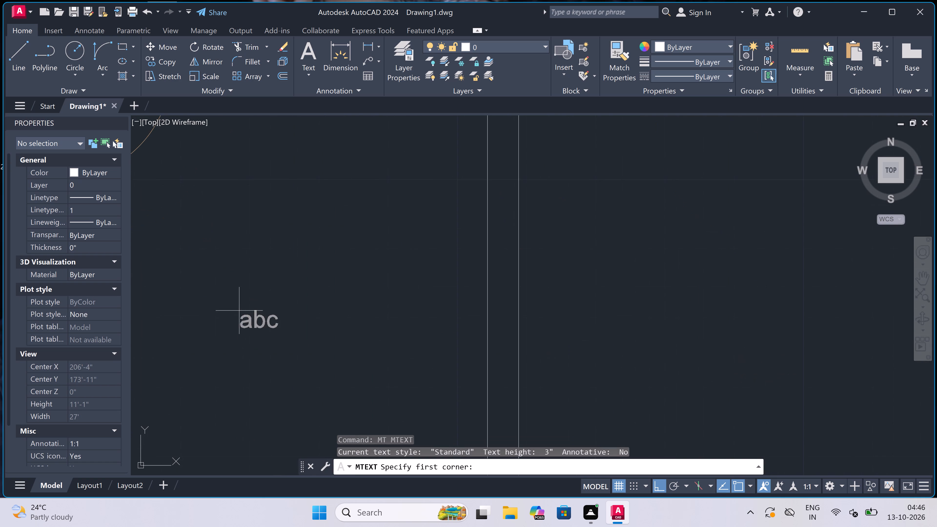
pyautogui.scroll(-3, 239, 311)
pyautogui.scroll(2, 172, 298)
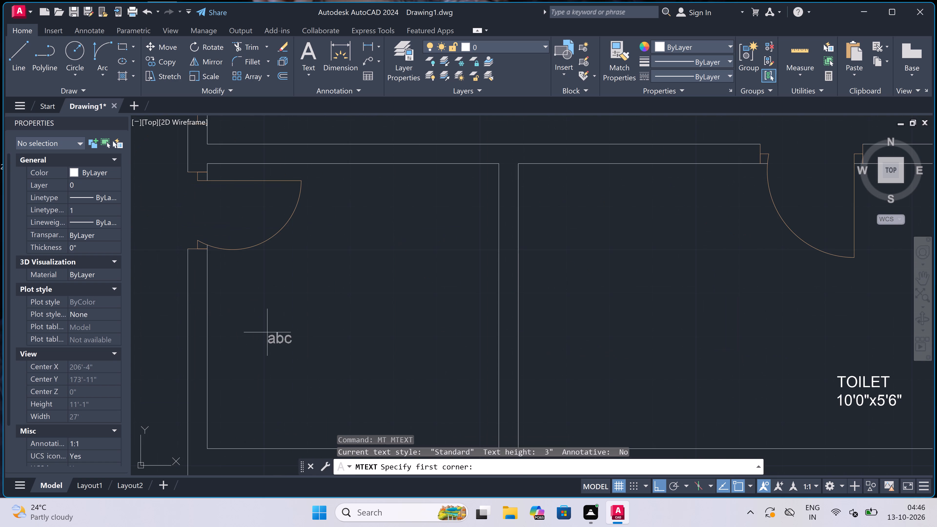
pyautogui.moveTo(259, 326); pyautogui.dragTo(269, 330)
pyautogui.click(661, 314)
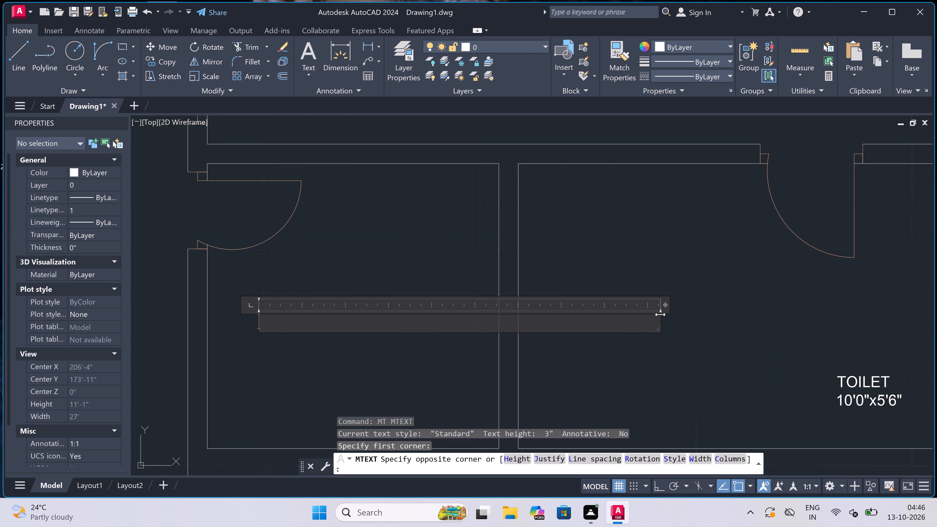
pyautogui.write('PO')
pyautogui.write('OJA')
pyautogui.press('Return')
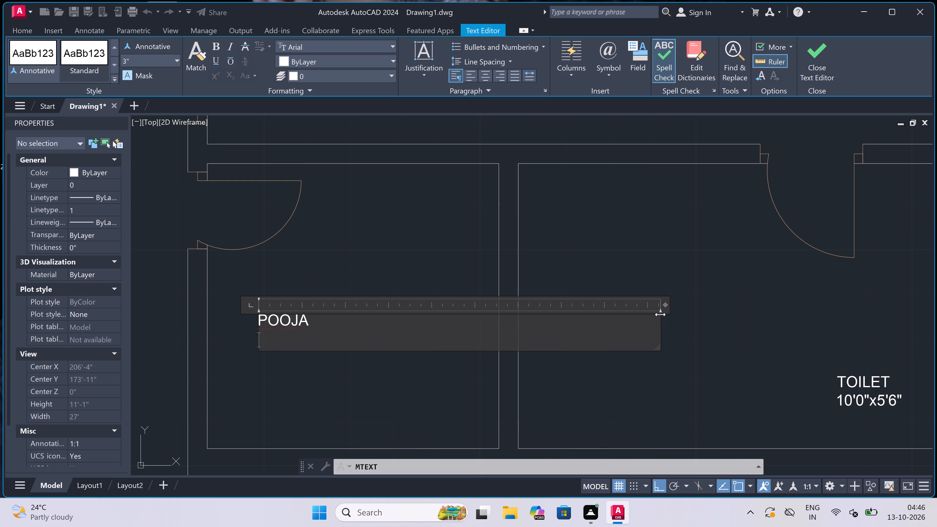
pyautogui.write("5'8")
pyautogui.hotkey('shift', '"')
pyautogui.press('x')
pyautogui.write("5'6")
pyautogui.hotkey('shift', '"')
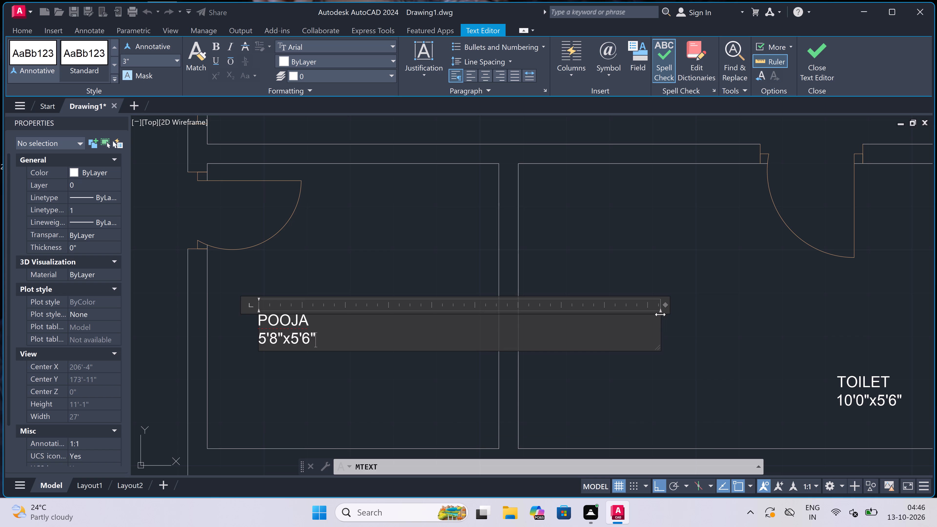
pyautogui.click(250, 377)
# Label the large room directly above the POOJA room and 10'0"x5'6" toilet with multiline text reading BEDROOM and 16'0"x13'0".
pyautogui.scroll(-5, 285, 350)
pyautogui.scroll(2, 347, 270)
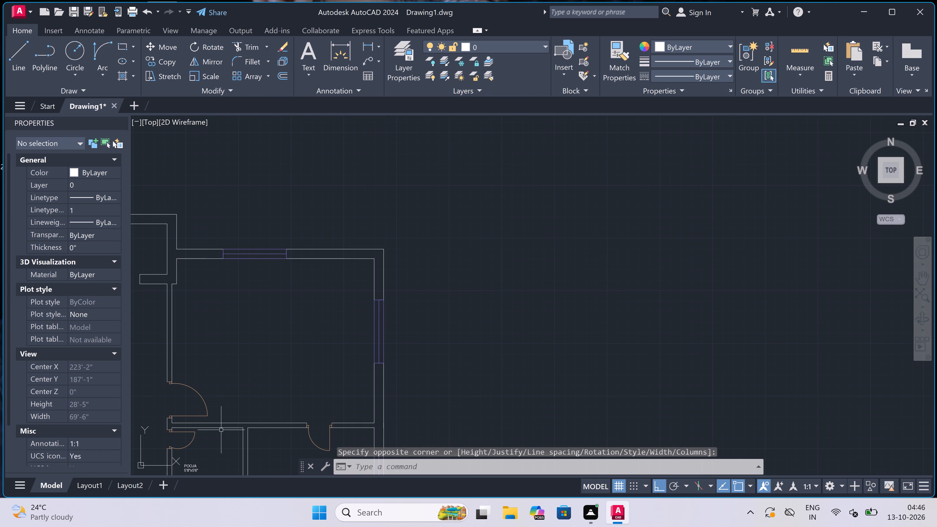
pyautogui.scroll(2, 235, 443)
pyautogui.press('space')
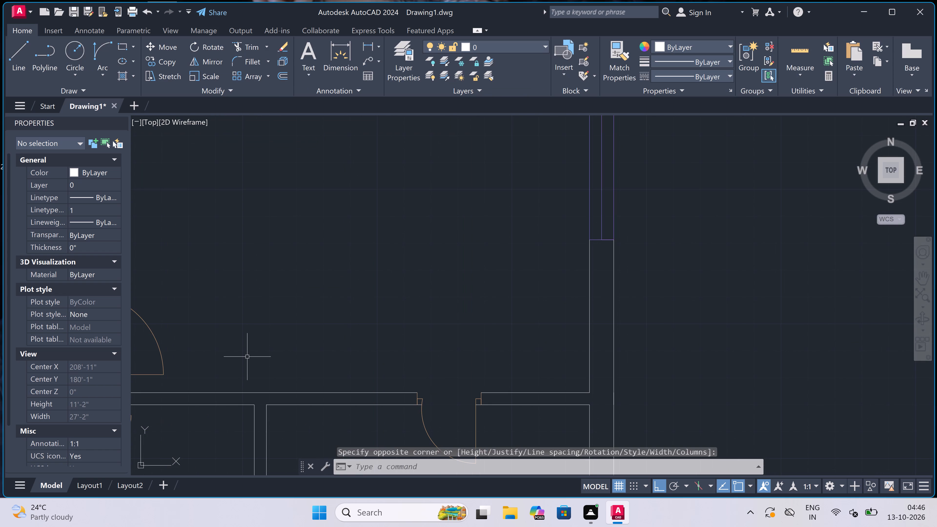
pyautogui.click(225, 350)
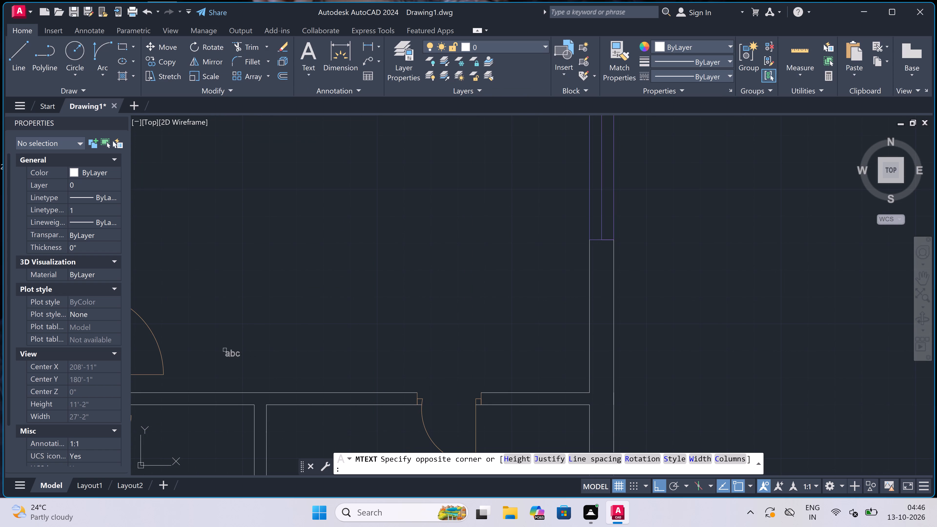
pyautogui.click(696, 349)
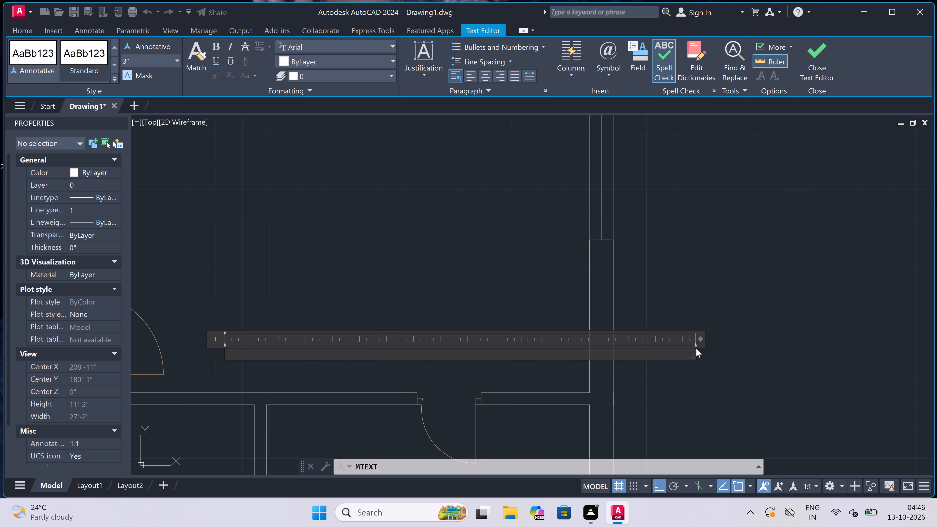
pyautogui.write('BEDR')
pyautogui.write('OOM')
pyautogui.press('Return')
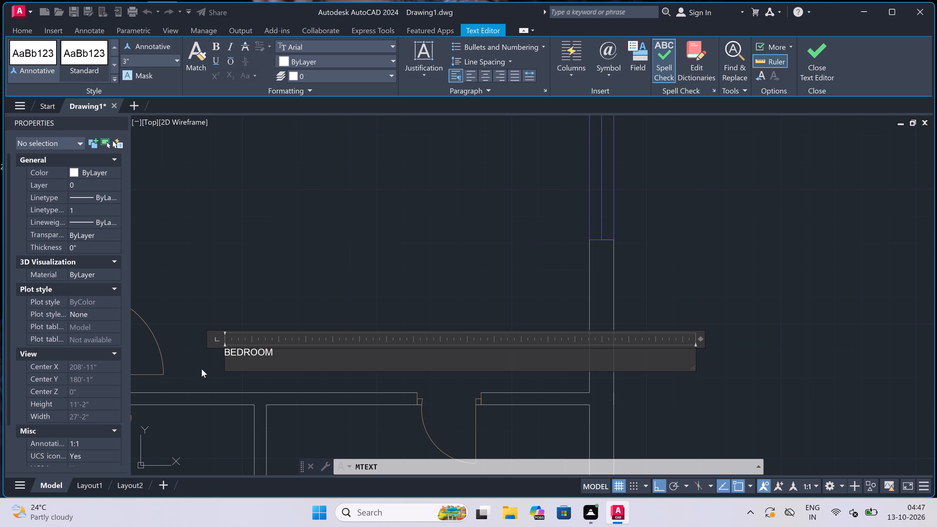
pyautogui.scroll(1, 223, 367)
pyautogui.scroll(2, 236, 385)
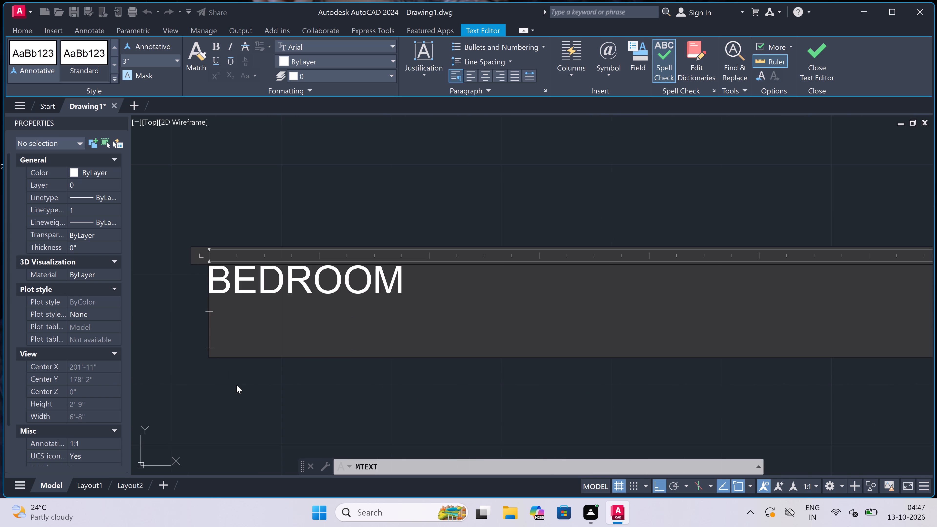
pyautogui.press('1')
pyautogui.write("6'0")
pyautogui.write('"x')
pyautogui.write('13;')
pyautogui.press('BackSpace')
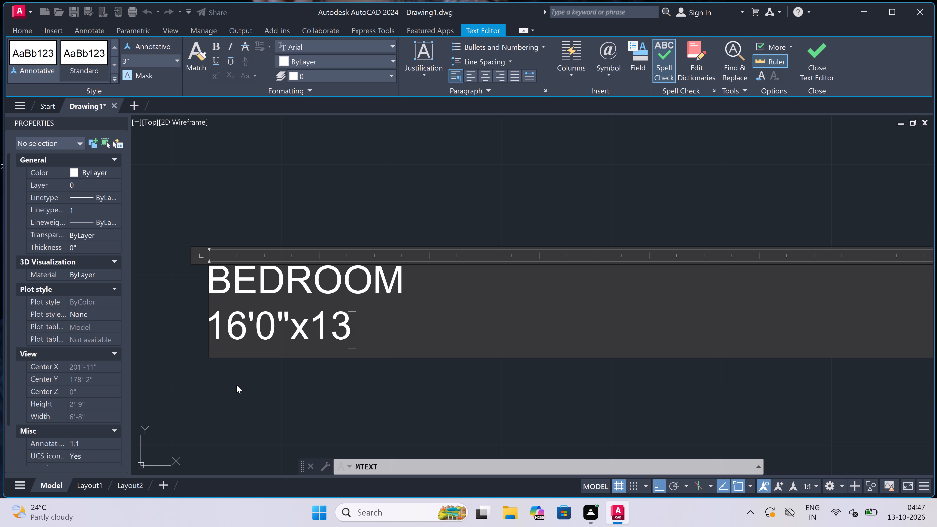
pyautogui.write('\'0"')
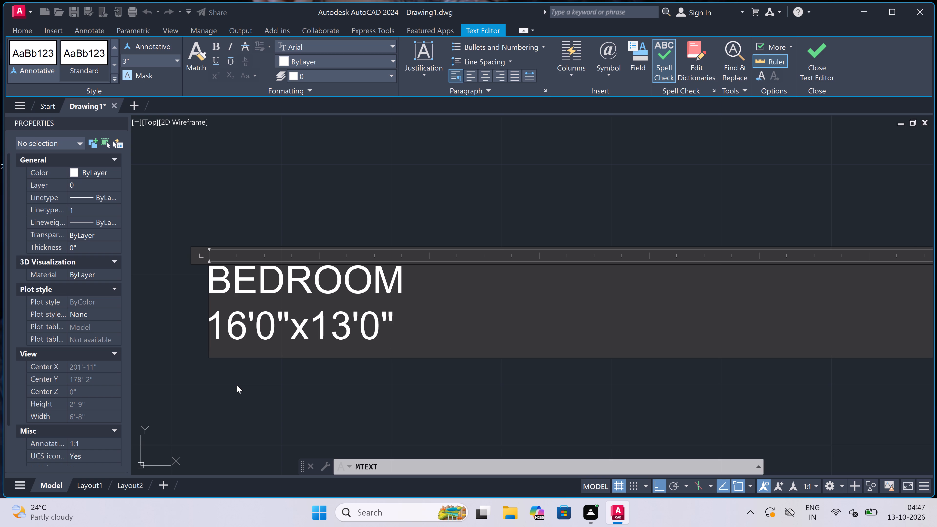
pyautogui.click(237, 385)
# Add a two-line multiline text label, DINING and 11'0"x18'2", in the open space just below the 11'0"x4'0" balcony.
pyautogui.scroll(-12, 242, 381)
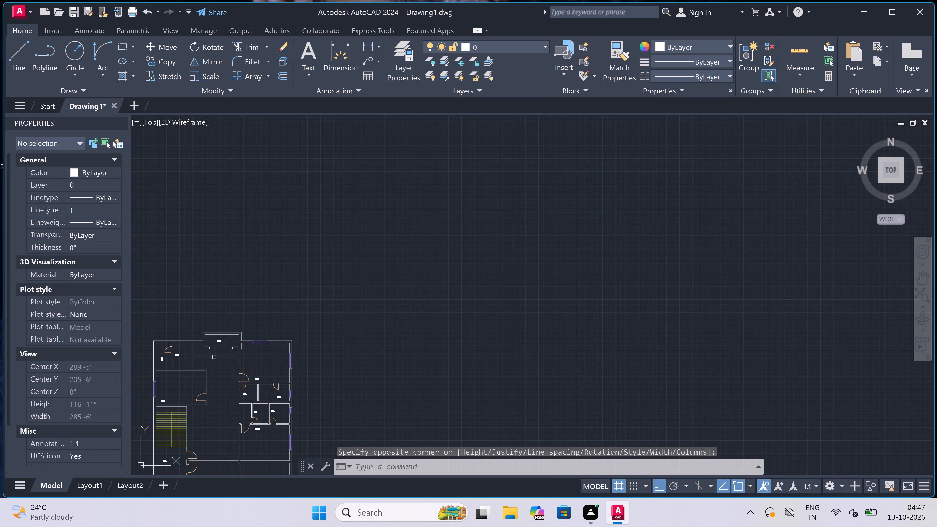
pyautogui.scroll(3, 198, 370)
pyautogui.scroll(-4, 201, 371)
pyautogui.scroll(3, 210, 374)
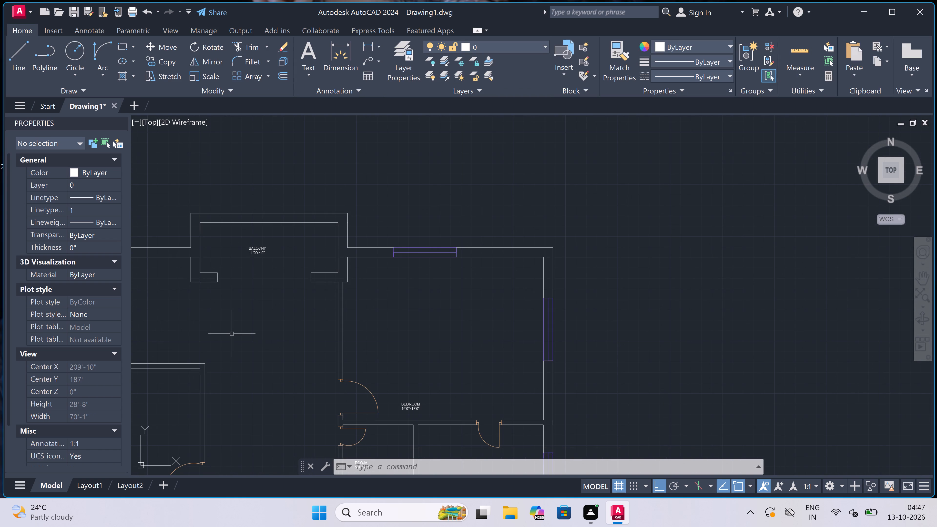
pyautogui.press('space')
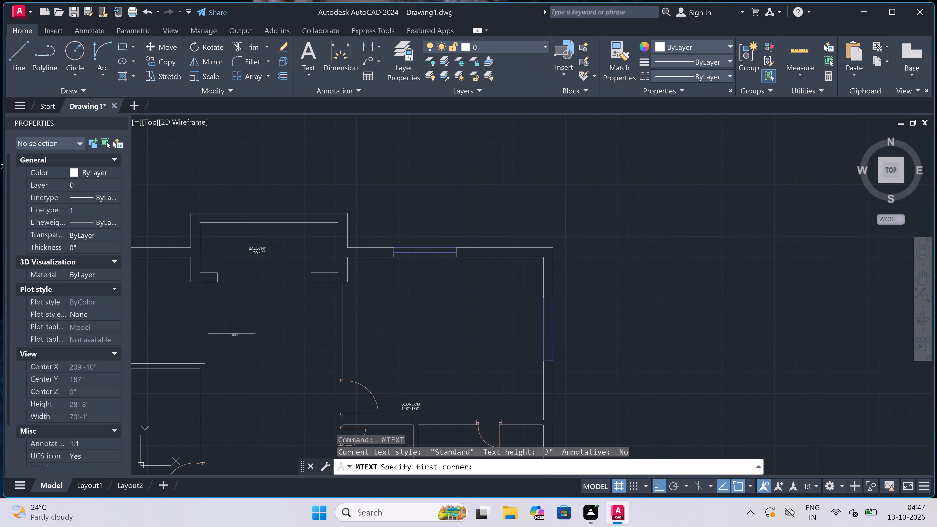
pyautogui.scroll(2, 224, 291)
pyautogui.click(224, 294)
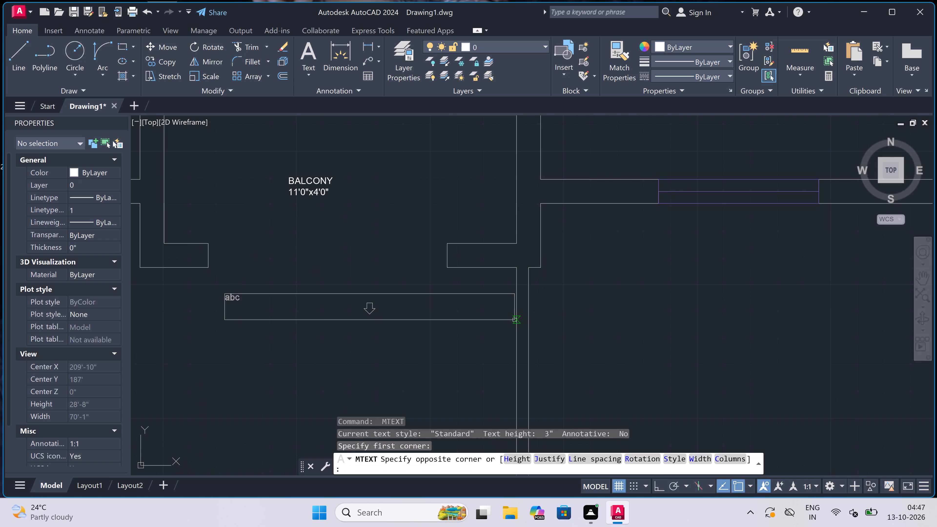
pyautogui.click(649, 318)
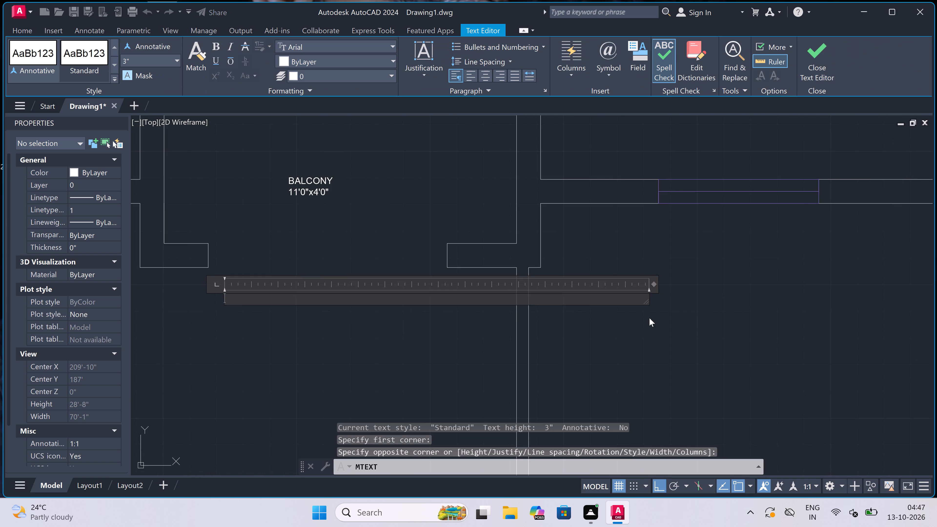
pyautogui.write('DINING')
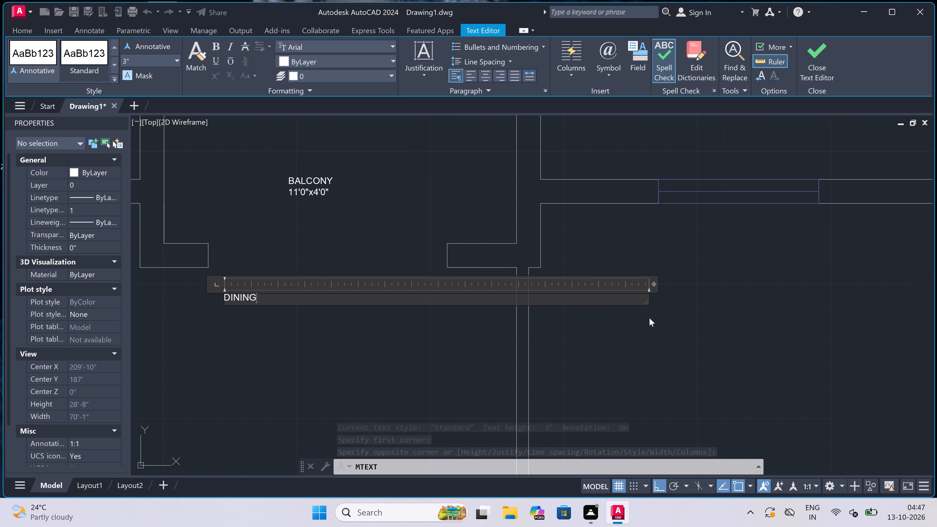
pyautogui.press('Return')
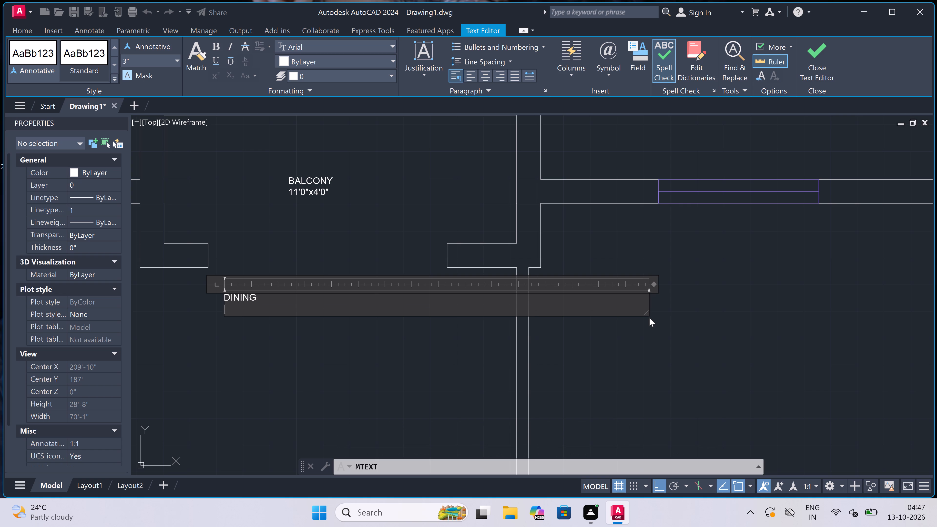
pyautogui.write('11')
pyautogui.write("'0")
pyautogui.write('"x')
pyautogui.press('1')
pyautogui.write("8'")
pyautogui.press('2')
pyautogui.hotkey('shift', '"')
pyautogui.click(300, 354)
# Label the open space between the staircase and the 16'0"x11'9" bedroom with multiline text reading LIVING AREA and 15'8"x18'0".
pyautogui.scroll(-6, 292, 333)
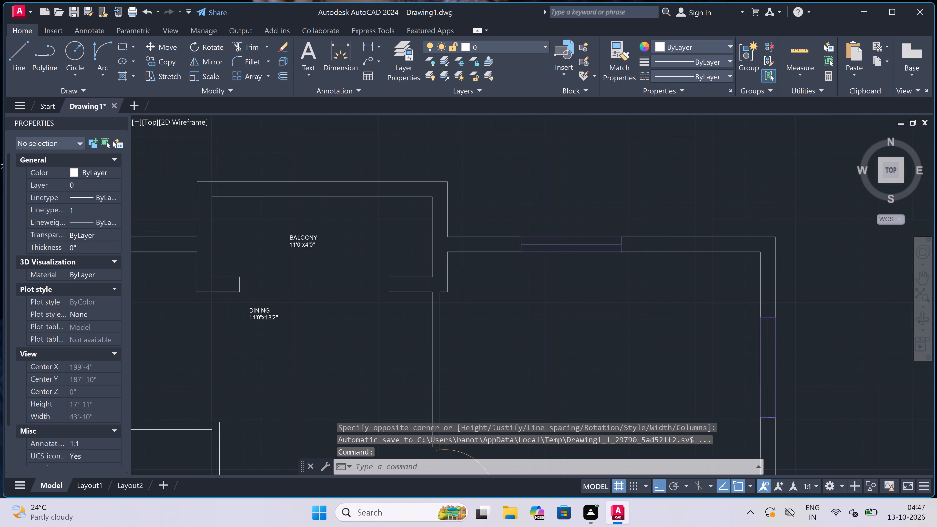
pyautogui.scroll(-4, 292, 330)
pyautogui.scroll(2, 284, 347)
pyautogui.scroll(1, 278, 386)
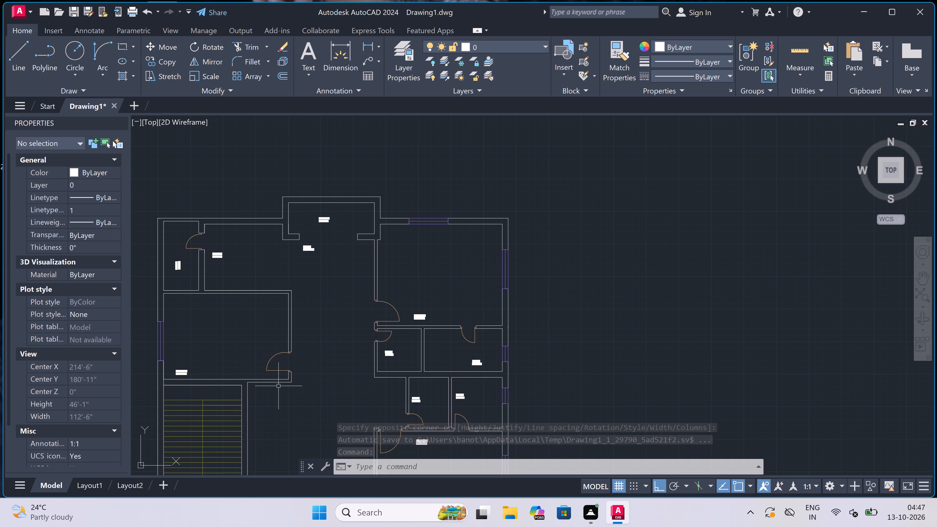
pyautogui.scroll(-3, 283, 356)
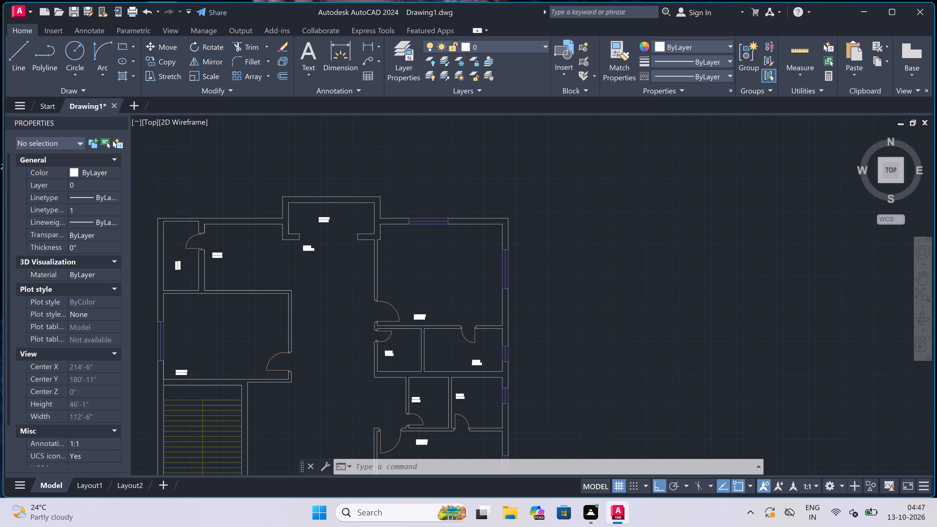
pyautogui.scroll(4, 280, 406)
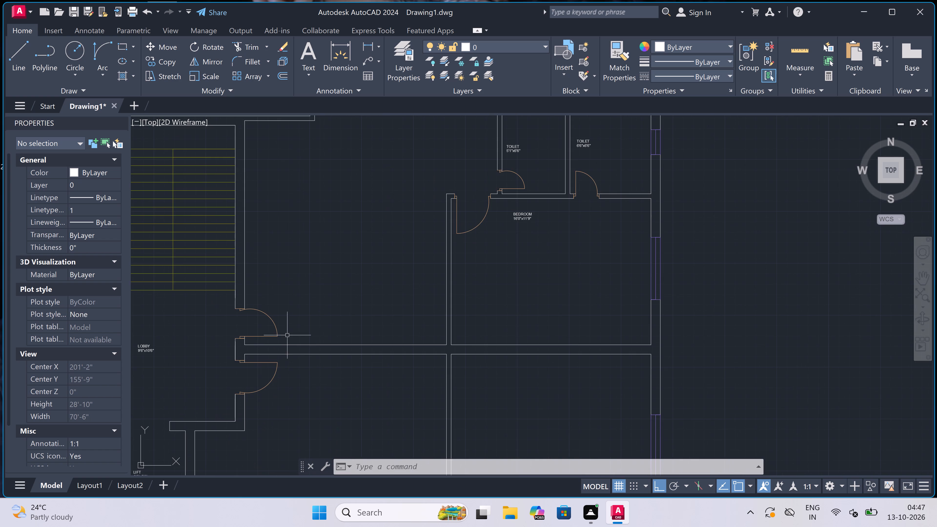
pyautogui.scroll(-3, 292, 327)
pyautogui.scroll(4, 293, 313)
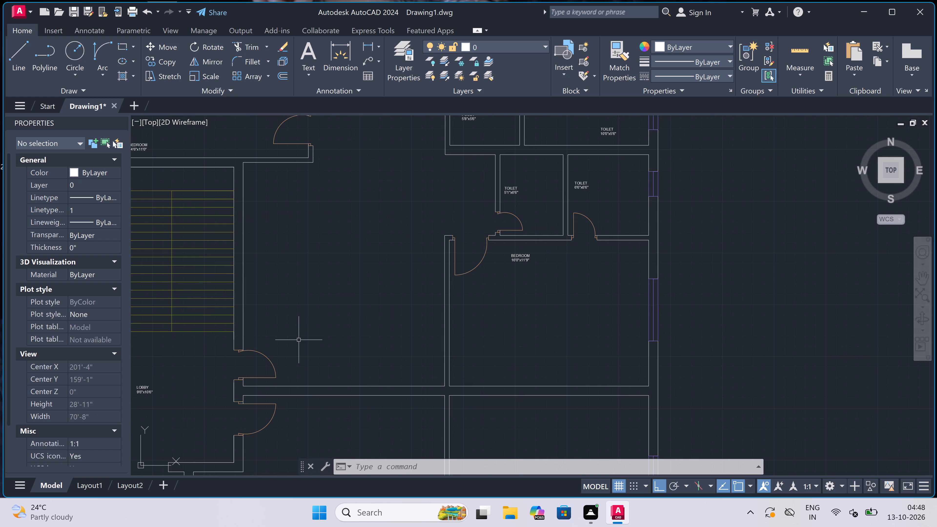
pyautogui.press('space')
pyautogui.scroll(-2, 299, 340)
pyautogui.scroll(3, 269, 313)
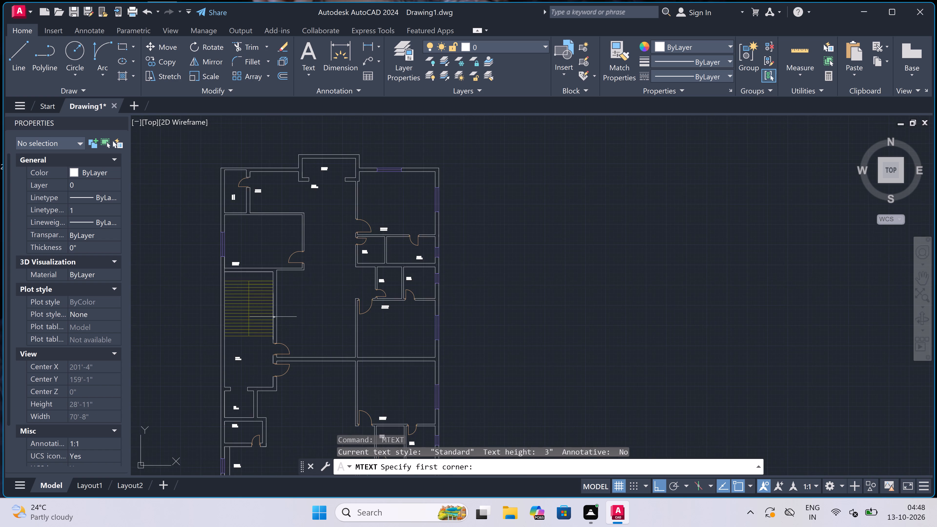
pyautogui.click(326, 336)
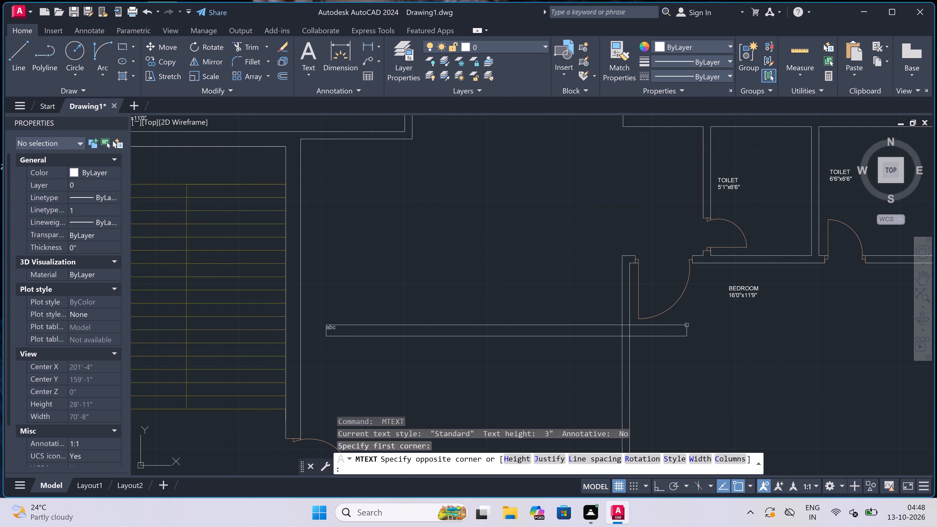
pyautogui.click(712, 324)
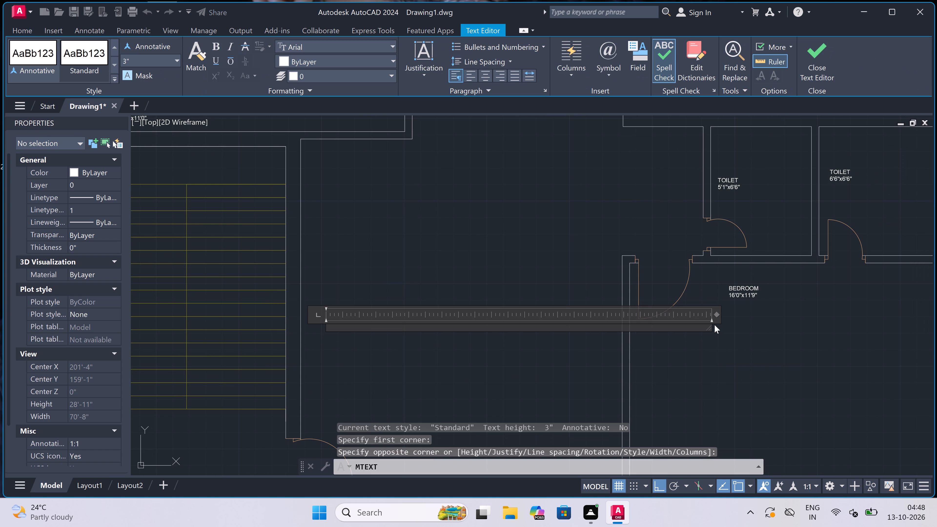
pyautogui.write('living')
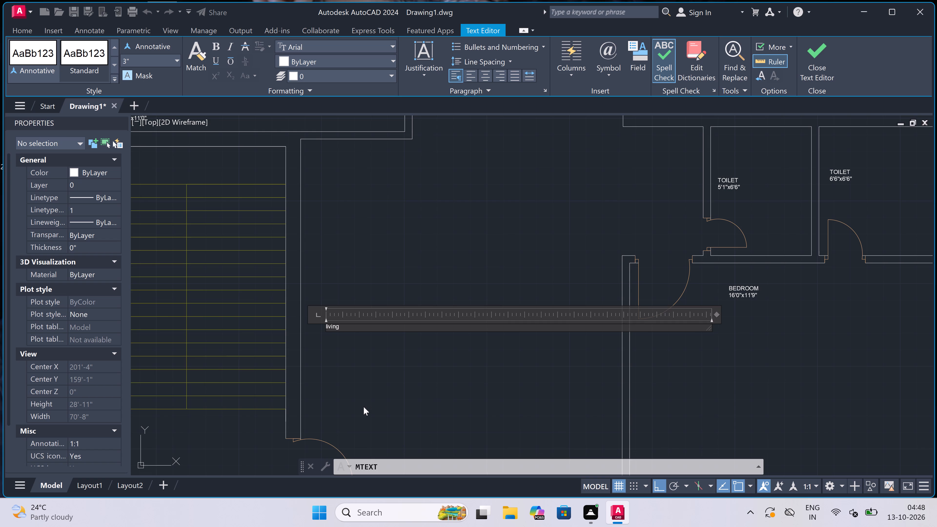
pyautogui.scroll(3, 323, 341)
pyautogui.press('BackSpace')
pyautogui.press('BackSpace')
pyautogui.press('BackSpace')
pyautogui.press('BackSpace')
pyautogui.press('BackSpace')
pyautogui.press('BackSpace')
pyautogui.press('BackSpace')
pyautogui.press('BackSpace')
pyautogui.press('BackSpace')
pyautogui.press('BackSpace')
pyautogui.press('BackSpace')
pyautogui.press('BackSpace')
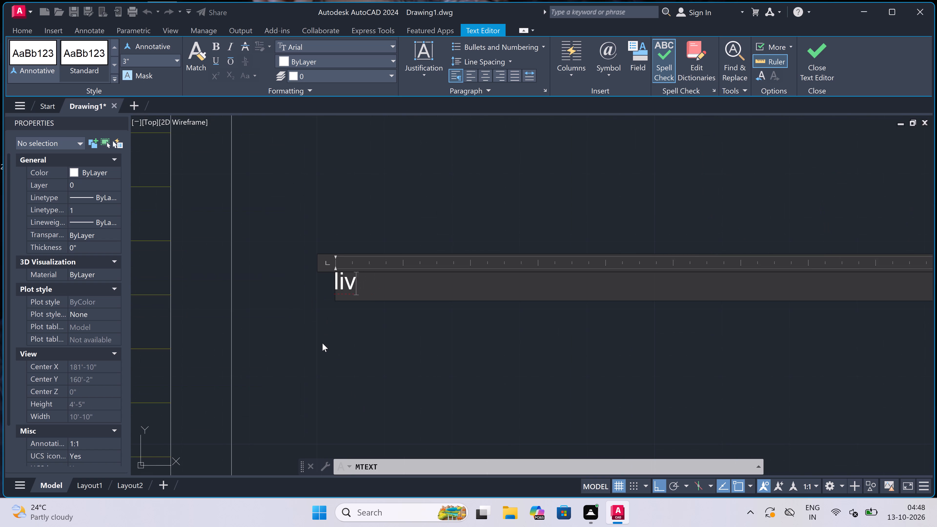
pyautogui.write('LIVING')
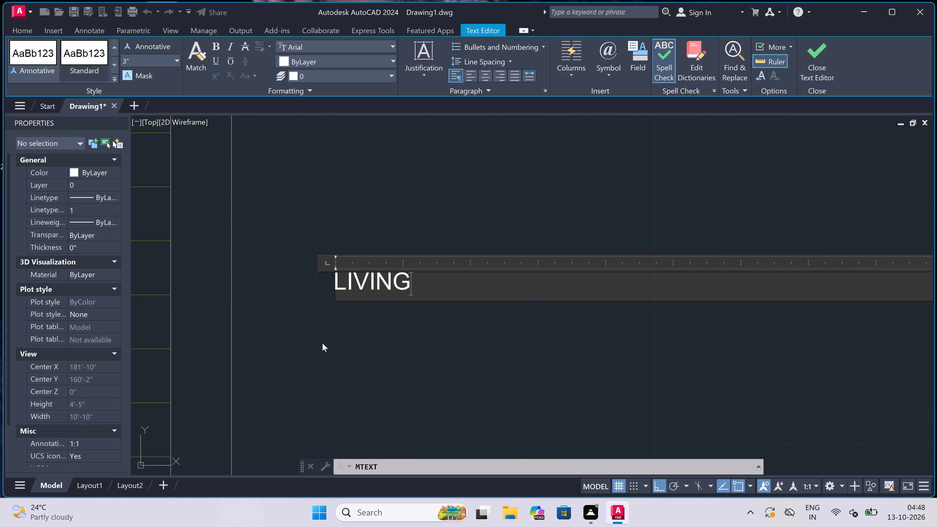
pyautogui.press('space')
pyautogui.write('AREA')
pyautogui.press('Return')
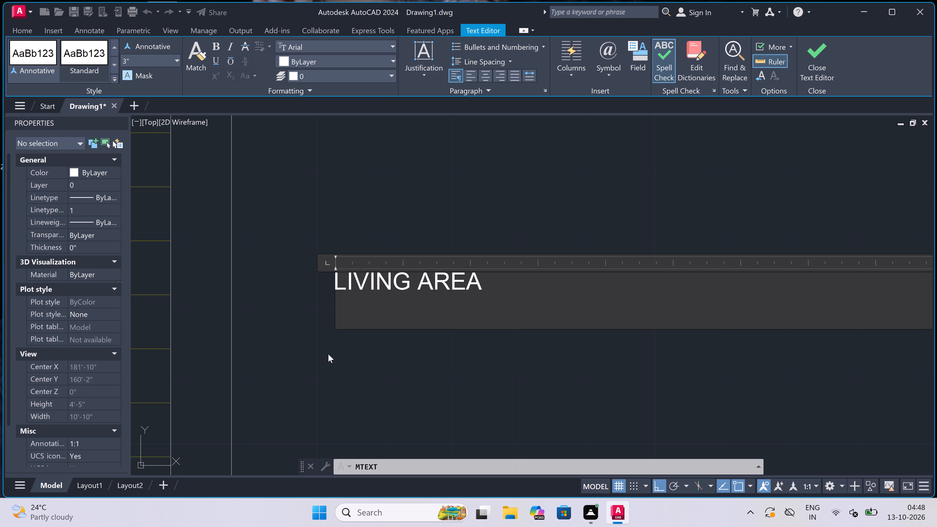
pyautogui.write('15')
pyautogui.write("'8")
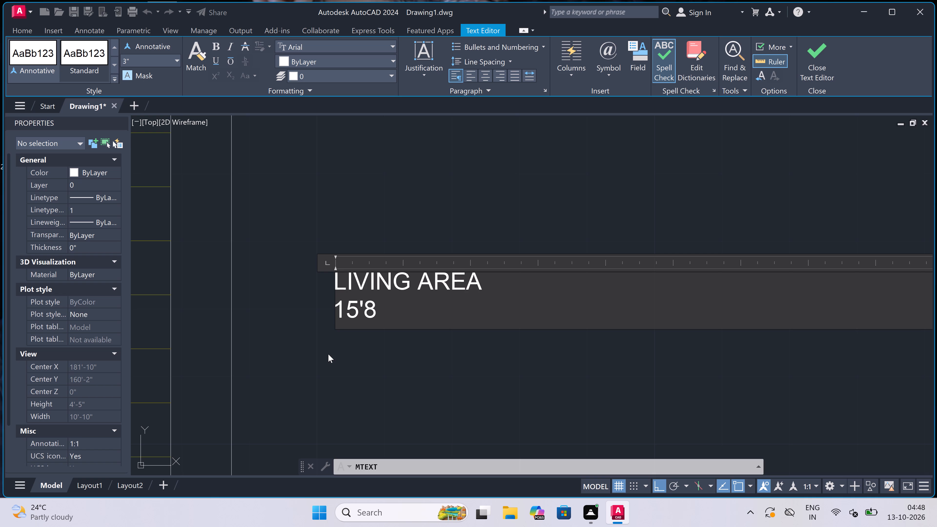
pyautogui.write('"x')
pyautogui.press('1')
pyautogui.write('8\'0"')
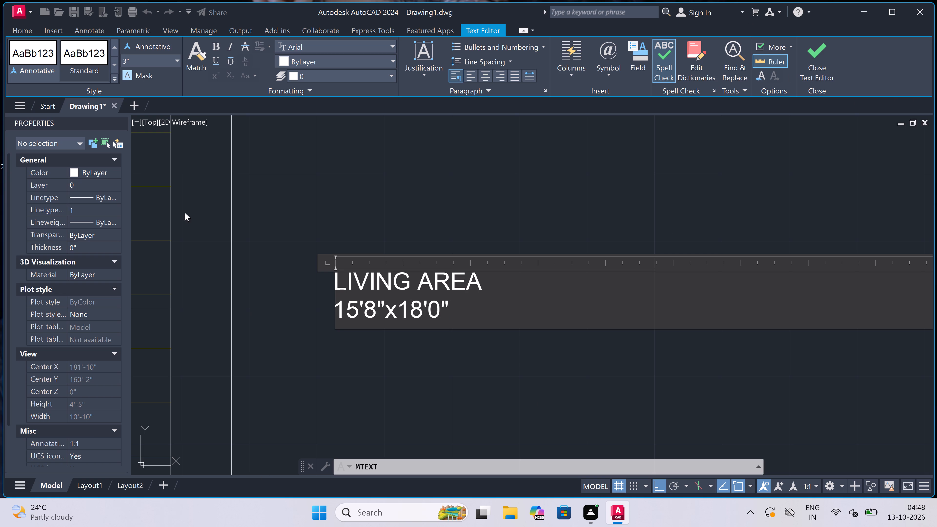
pyautogui.click(288, 356)
pyautogui.scroll(-8, 327, 275)
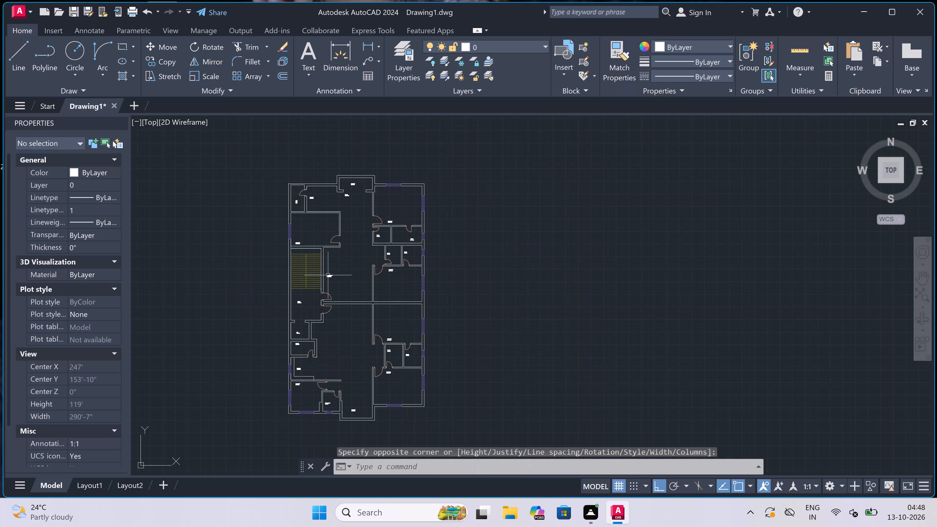
# Label the open space just inside the lower door off the lobby with two-line multiline text reading LIVING and 19'2"x13'4".
pyautogui.scroll(3, 331, 318)
pyautogui.scroll(2, 397, 258)
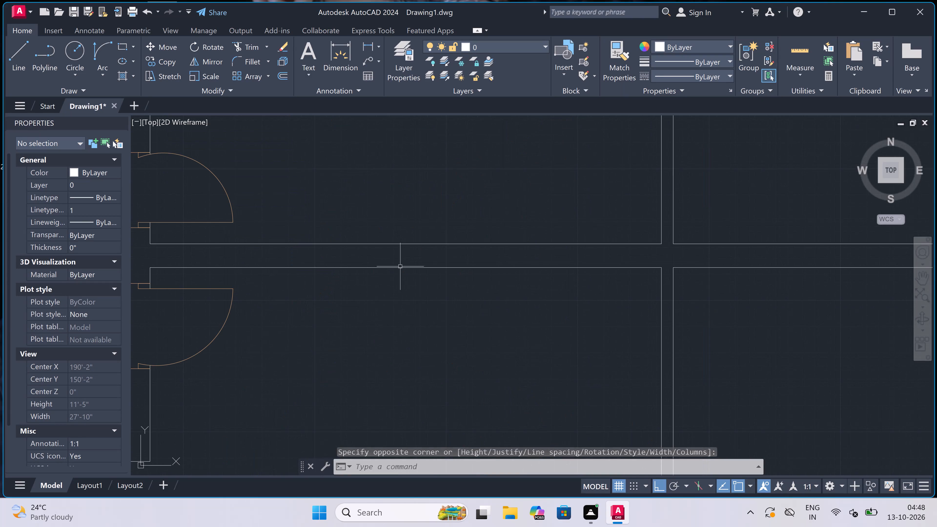
pyautogui.press('space')
pyautogui.scroll(-3, 405, 267)
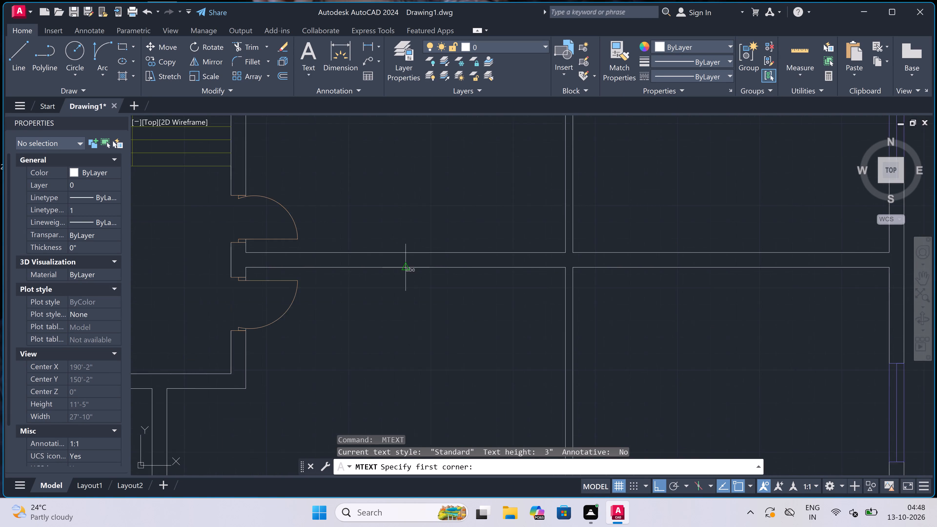
pyautogui.scroll(2, 327, 376)
pyautogui.moveTo(309, 265); pyautogui.dragTo(319, 274)
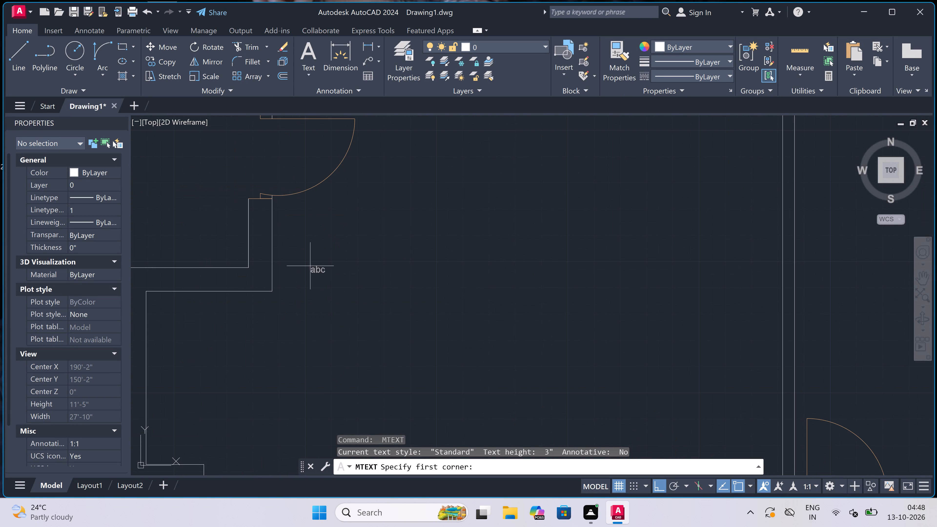
pyautogui.click(739, 284)
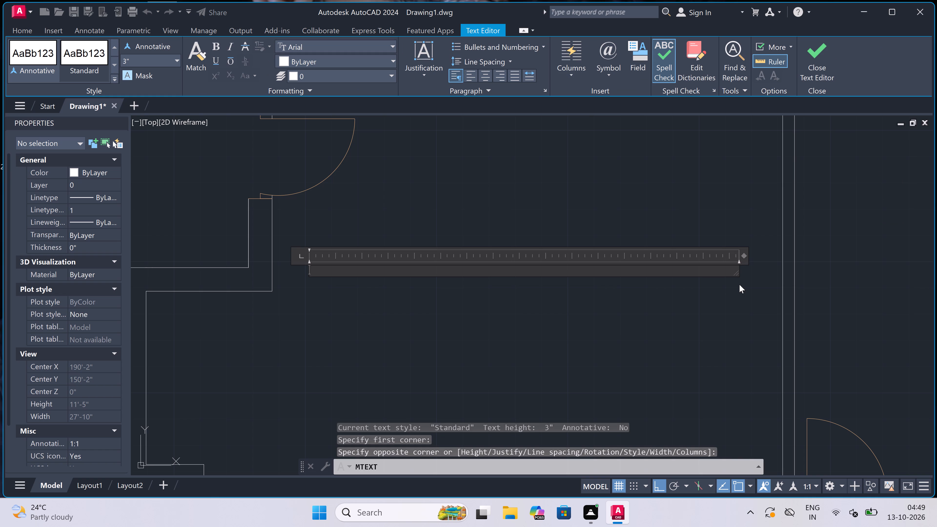
pyautogui.write('LI')
pyautogui.write('VING')
pyautogui.press('space')
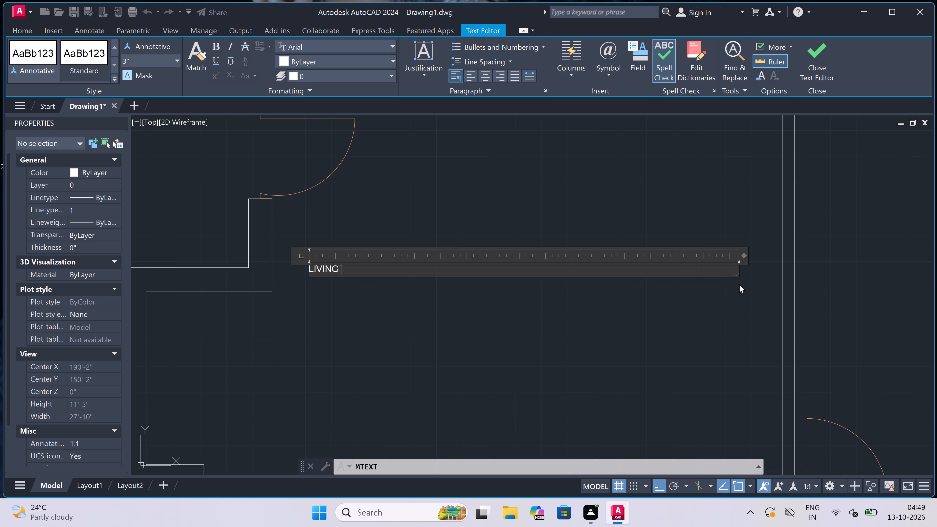
pyautogui.press('1')
pyautogui.write("9'")
pyautogui.press('2')
pyautogui.hotkey('shift', '"')
pyautogui.press('BackSpace')
pyautogui.press('BackSpace')
pyautogui.press('BackSpace')
pyautogui.press('BackSpace')
pyautogui.press('BackSpace')
pyautogui.press('BackSpace')
pyautogui.press('Return')
pyautogui.write("19'")
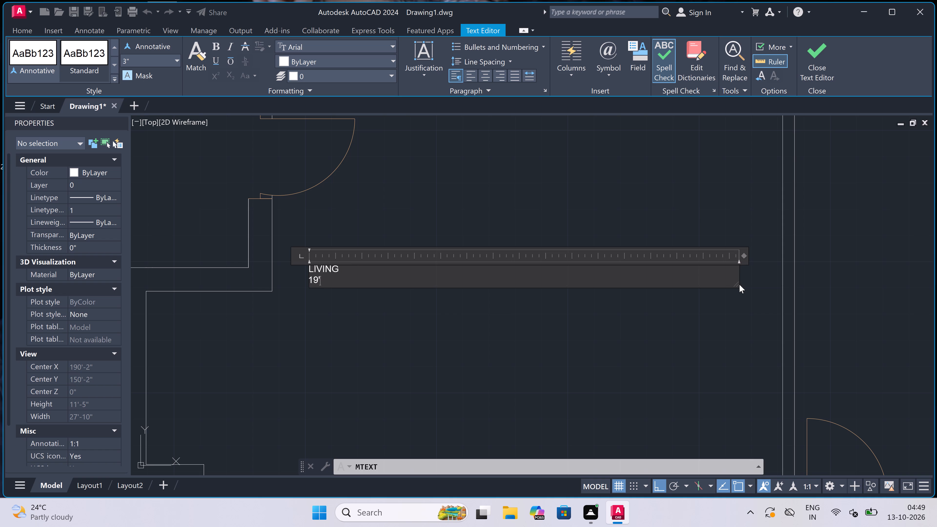
pyautogui.press('2')
pyautogui.write('"x')
pyautogui.press('1')
pyautogui.press('3')
pyautogui.write("'4")
pyautogui.hotkey('shift', '"')
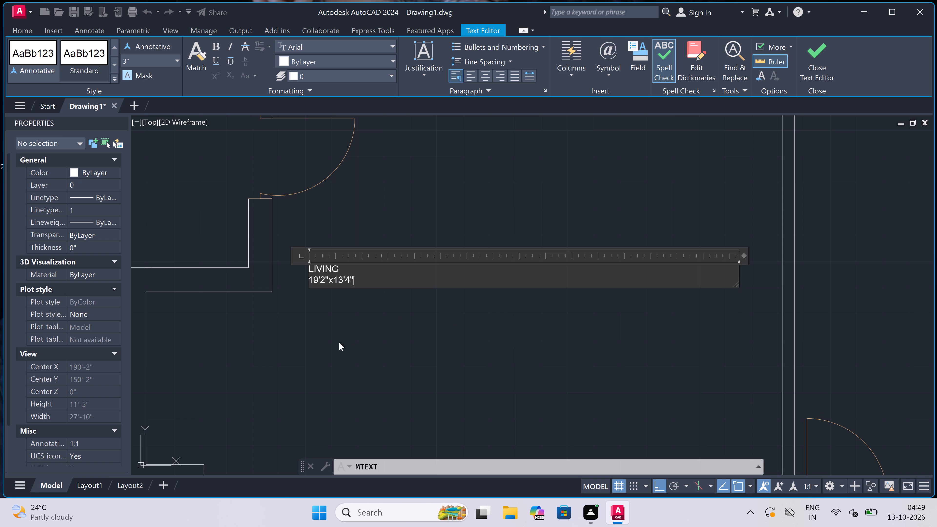
pyautogui.click(339, 342)
# Add a multiline text label reading UP just below the staircase's bottom tread, near the outer wall.
pyautogui.scroll(-6, 336, 317)
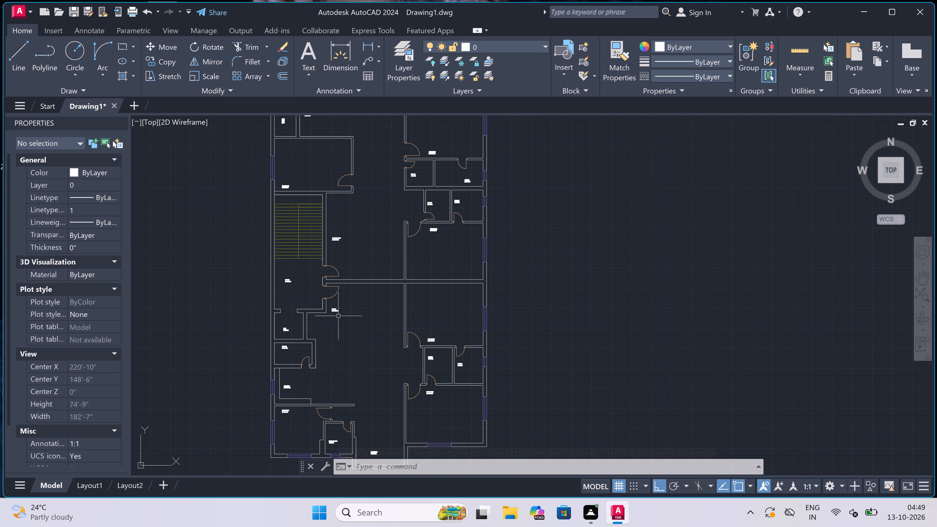
pyautogui.scroll(-1, 338, 316)
pyautogui.scroll(1, 338, 316)
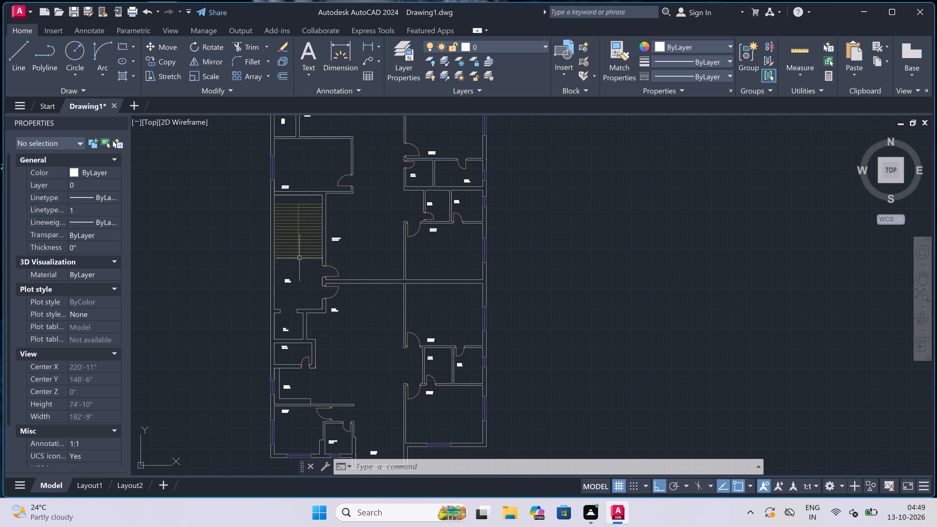
pyautogui.scroll(3, 261, 244)
pyautogui.scroll(2, 327, 277)
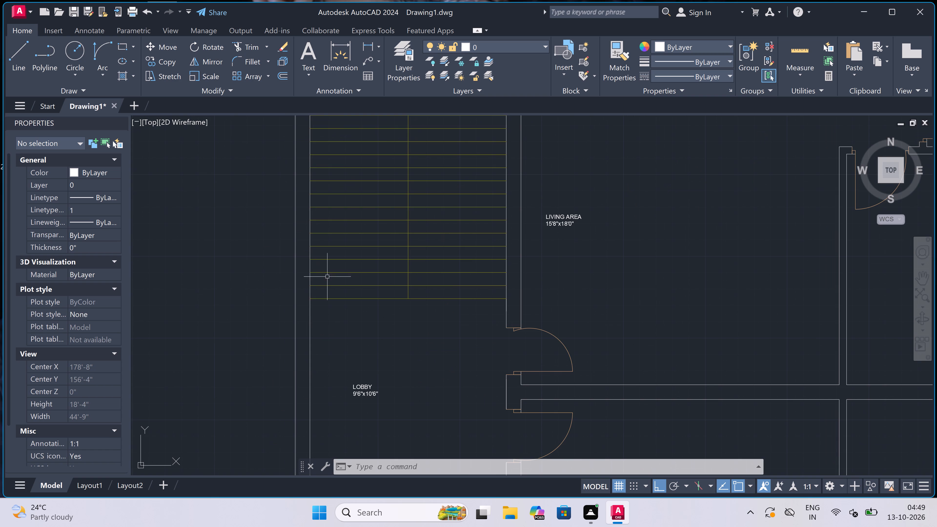
pyautogui.press('space')
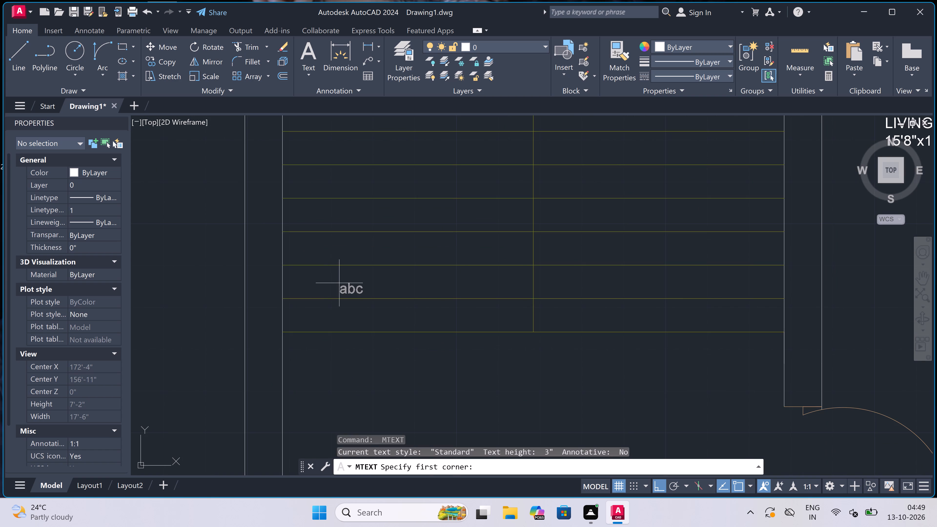
pyautogui.scroll(-2, 383, 281)
pyautogui.scroll(2, 378, 313)
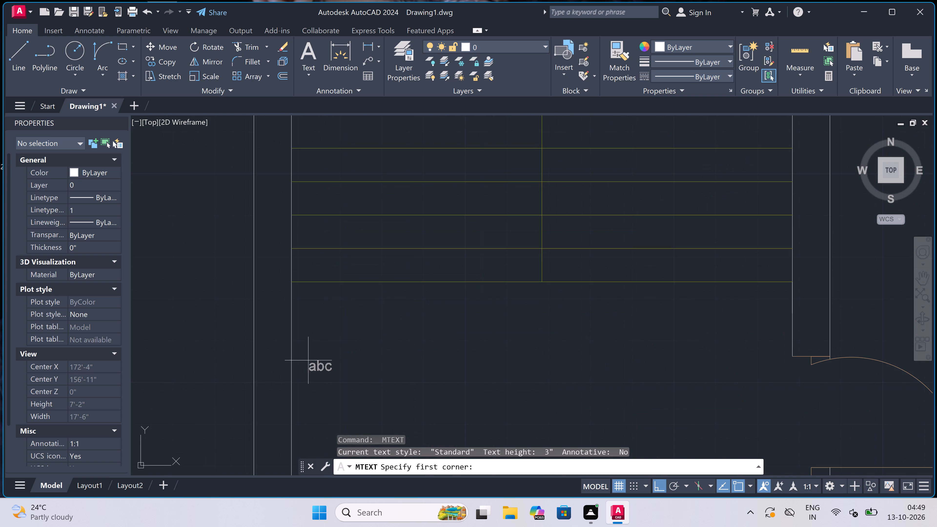
pyautogui.click(309, 358)
pyautogui.click(543, 345)
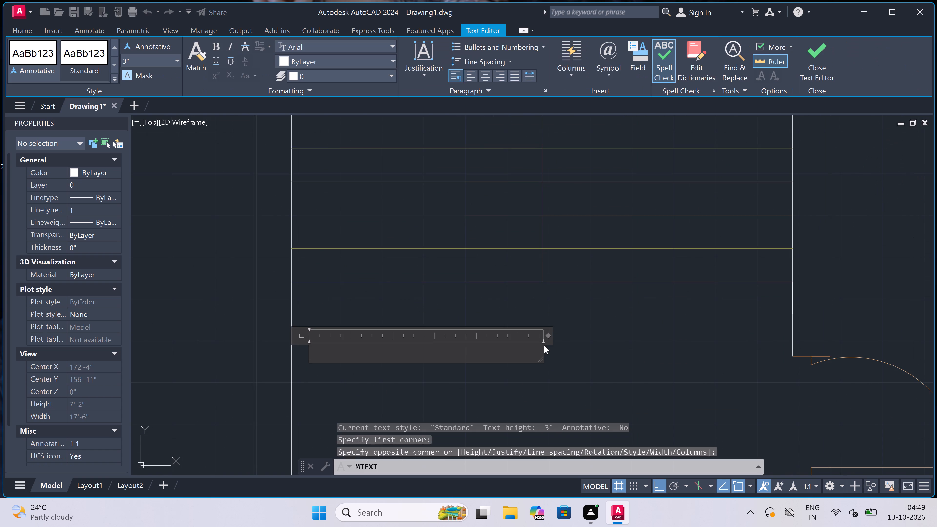
pyautogui.write('UP')
pyautogui.click(332, 403)
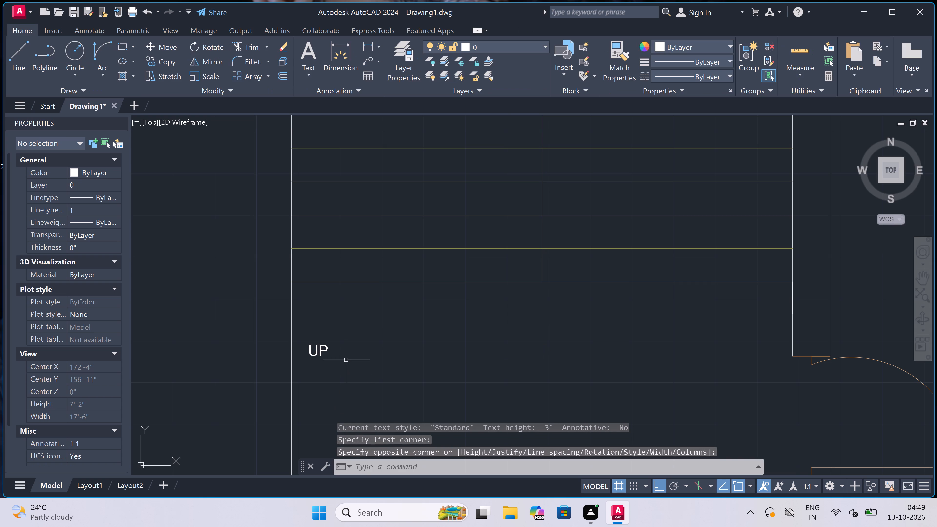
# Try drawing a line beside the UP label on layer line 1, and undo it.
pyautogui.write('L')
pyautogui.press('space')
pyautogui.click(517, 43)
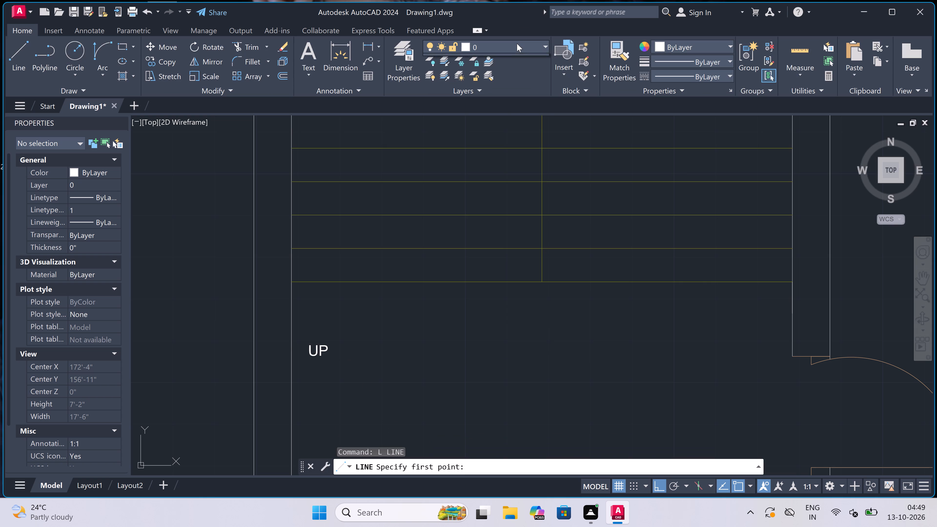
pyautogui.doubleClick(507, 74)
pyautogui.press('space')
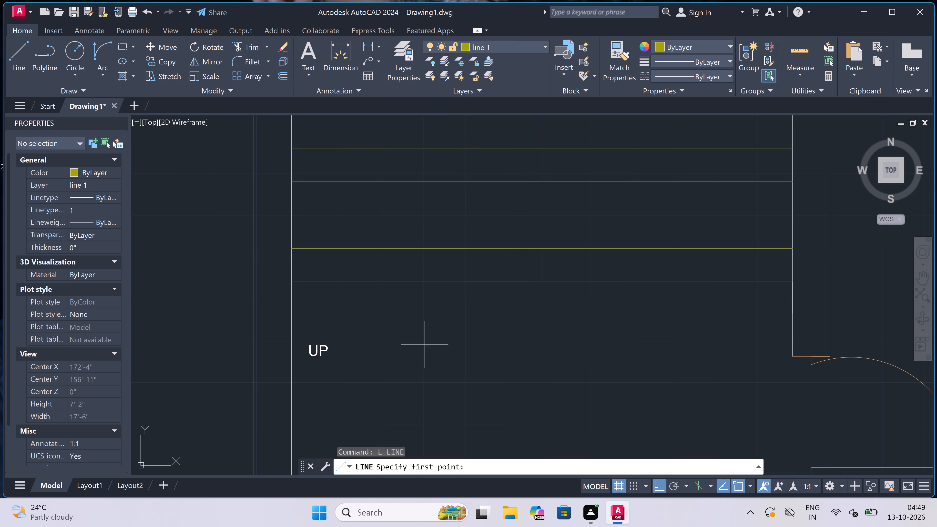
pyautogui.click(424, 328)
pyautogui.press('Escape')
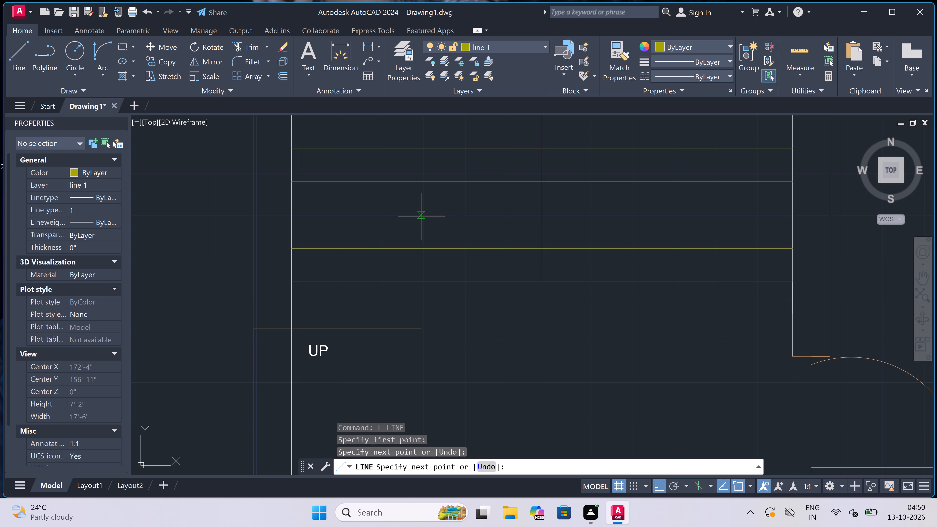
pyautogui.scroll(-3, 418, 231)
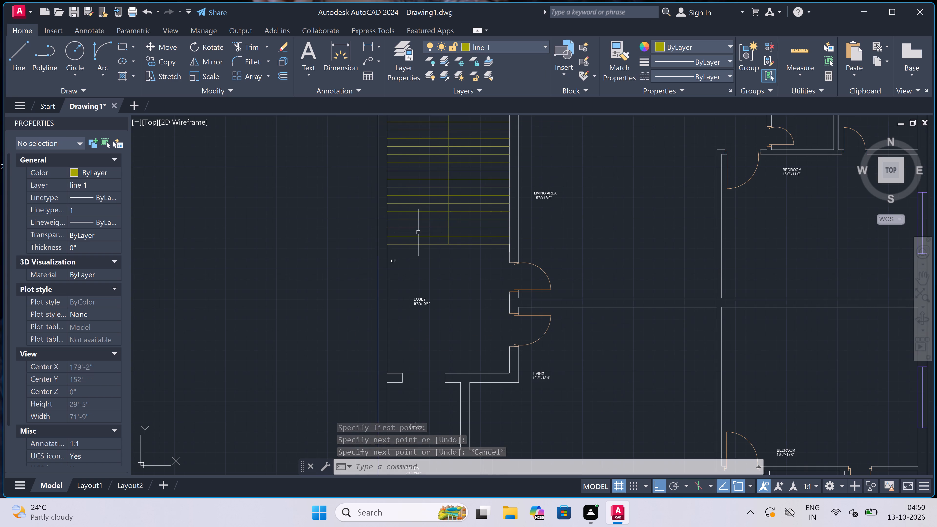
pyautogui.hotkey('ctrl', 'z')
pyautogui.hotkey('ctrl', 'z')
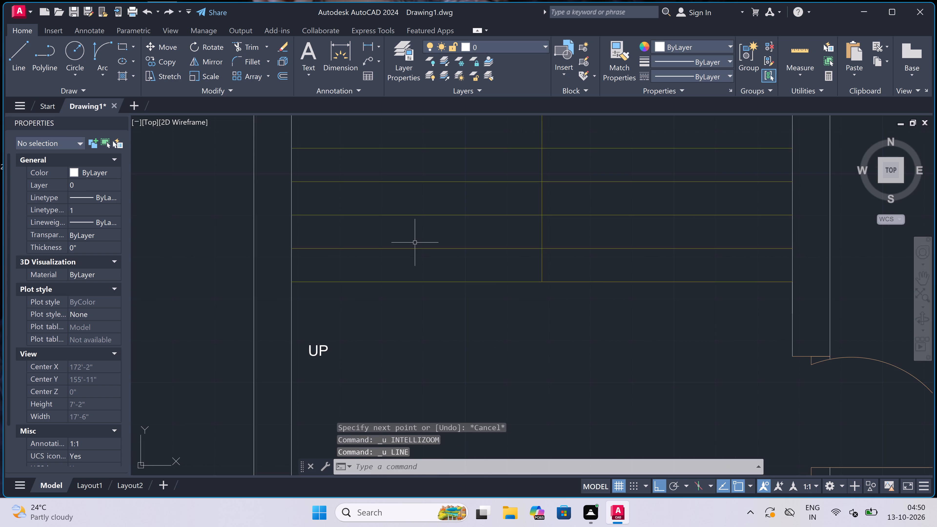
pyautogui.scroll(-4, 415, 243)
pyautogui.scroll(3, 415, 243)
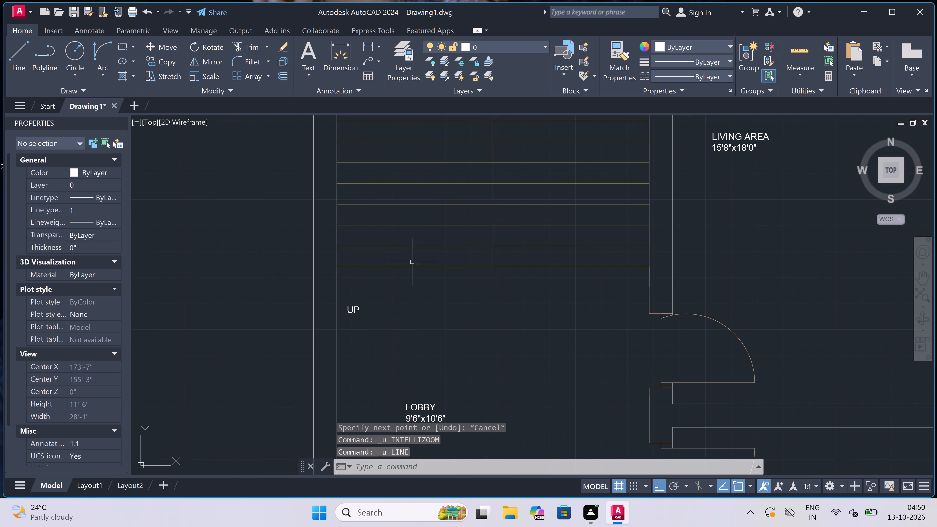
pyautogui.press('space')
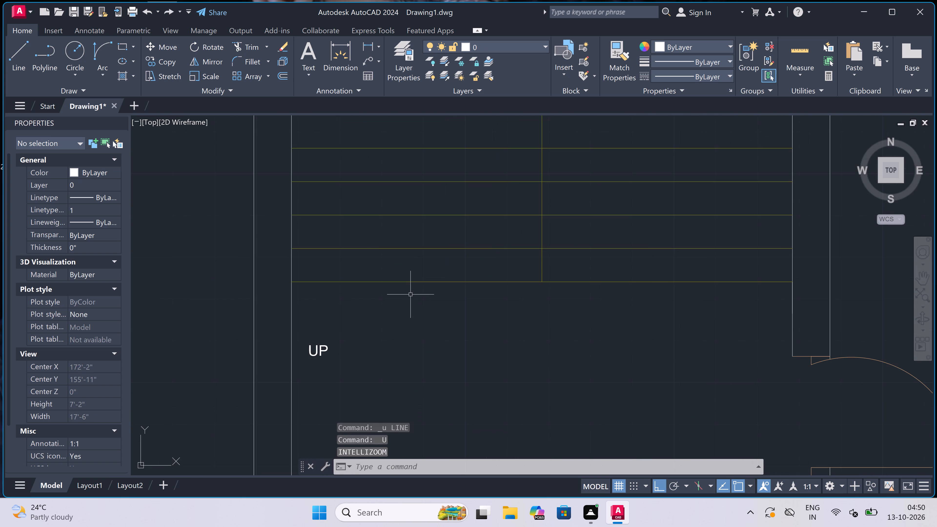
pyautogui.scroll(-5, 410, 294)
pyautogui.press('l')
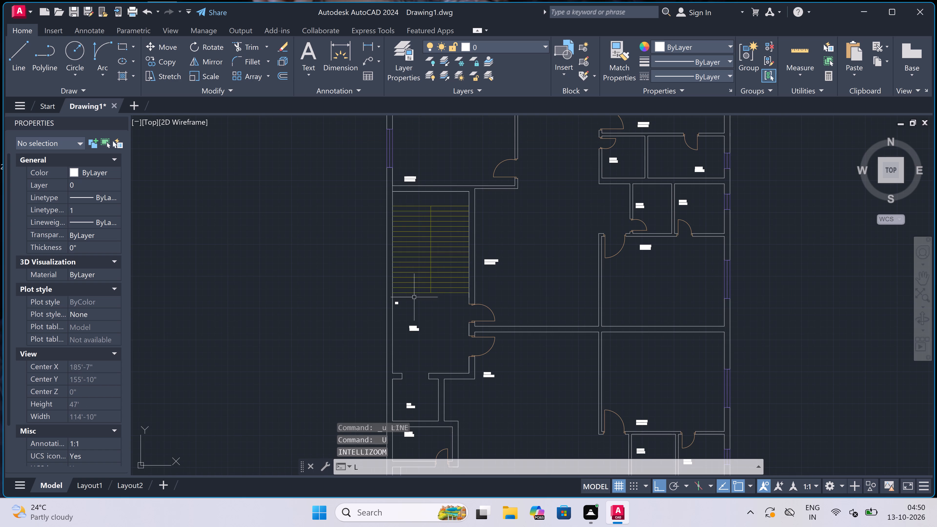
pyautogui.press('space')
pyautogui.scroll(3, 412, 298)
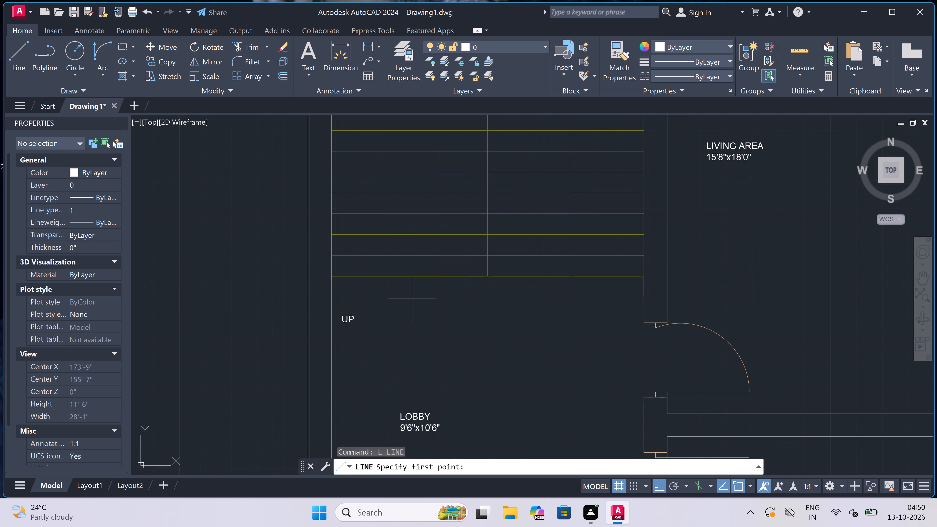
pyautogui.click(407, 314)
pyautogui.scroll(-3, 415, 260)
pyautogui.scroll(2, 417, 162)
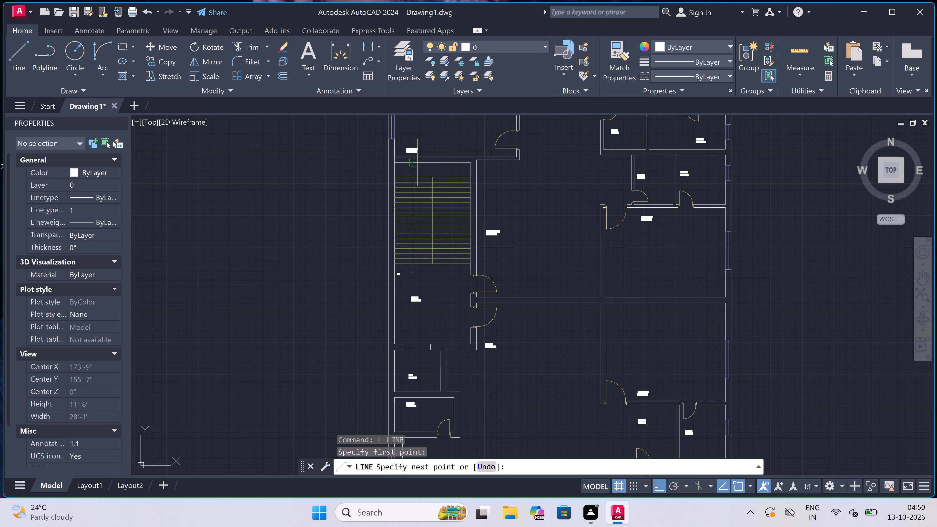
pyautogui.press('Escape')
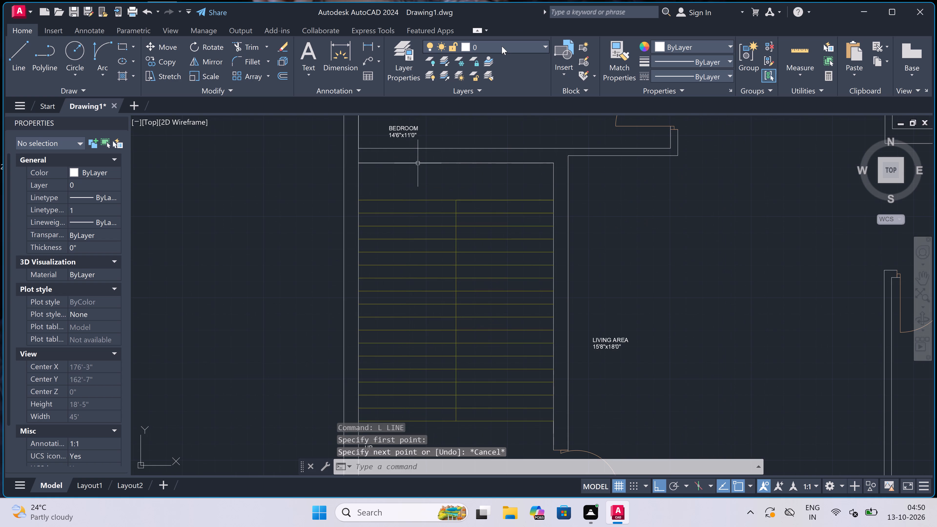
# Make line 1 the current layer.
pyautogui.click(502, 46)
pyautogui.click(501, 74)
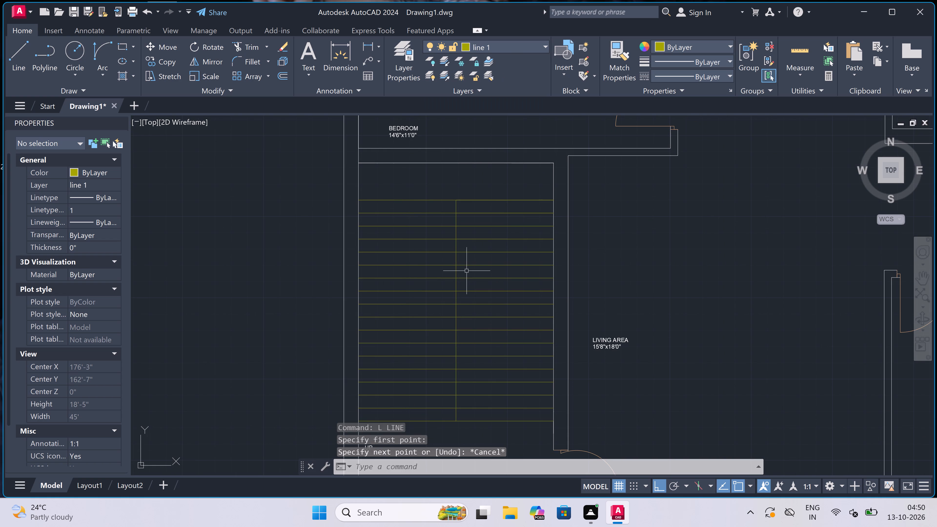
# Draw the stair direction line from below the bottom tread up the outer-wall flight, across the landing and partway down the other flight.
pyautogui.press('l')
pyautogui.press('space')
pyautogui.scroll(-2, 439, 352)
pyautogui.scroll(1, 437, 372)
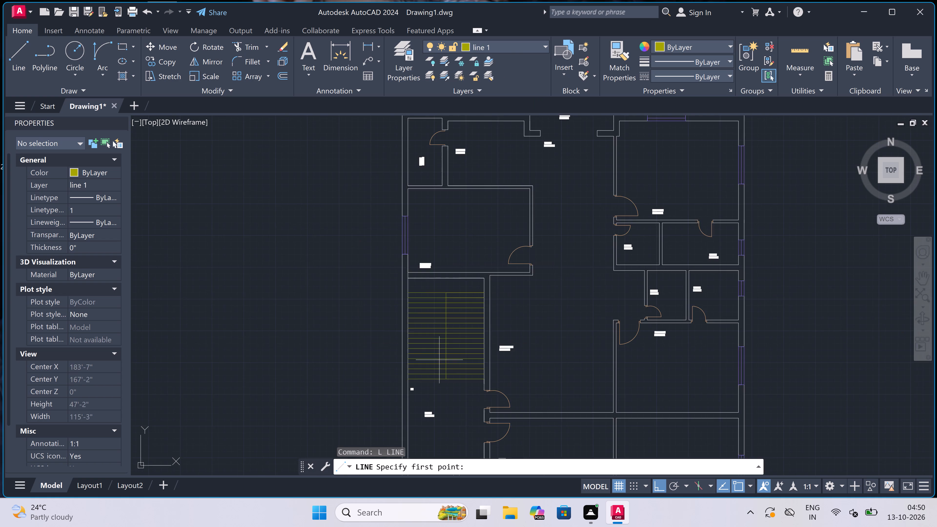
pyautogui.scroll(1, 437, 372)
pyautogui.click(401, 407)
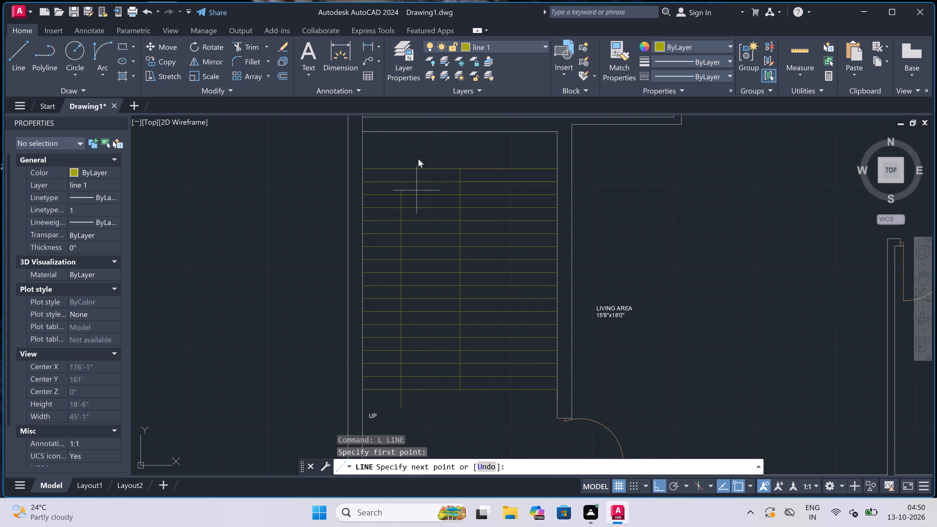
pyautogui.moveTo(401, 149); pyautogui.dragTo(409, 149)
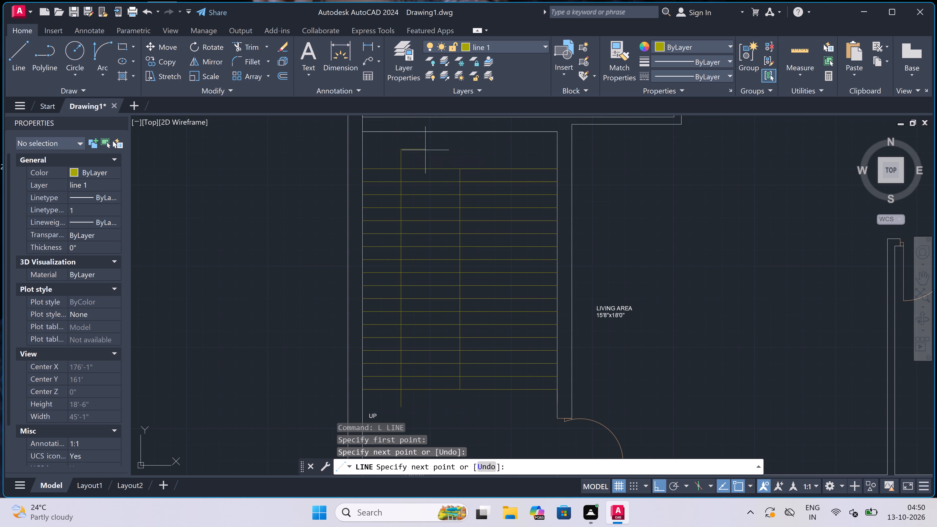
pyautogui.click(514, 149)
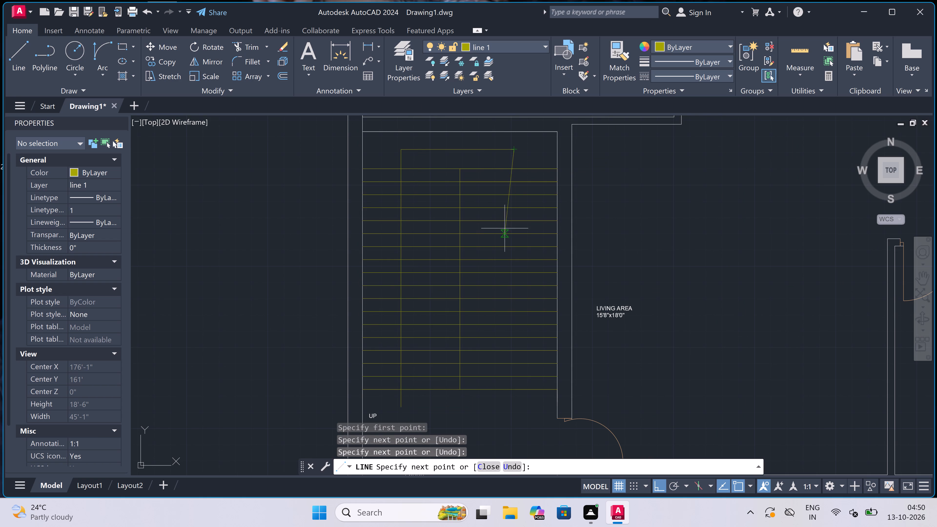
pyautogui.doubleClick(510, 231)
pyautogui.press('Escape')
# Move the UP label horizontally away from the outer wall to sit just below the start of the stair direction line.
pyautogui.scroll(-2, 423, 201)
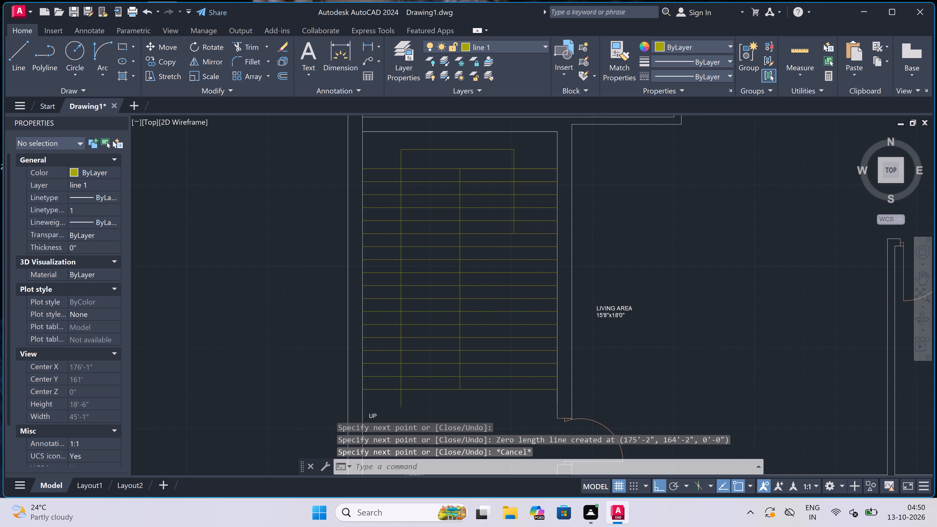
pyautogui.scroll(-1, 423, 201)
pyautogui.scroll(1, 421, 256)
pyautogui.scroll(3, 394, 253)
pyautogui.scroll(2, 422, 244)
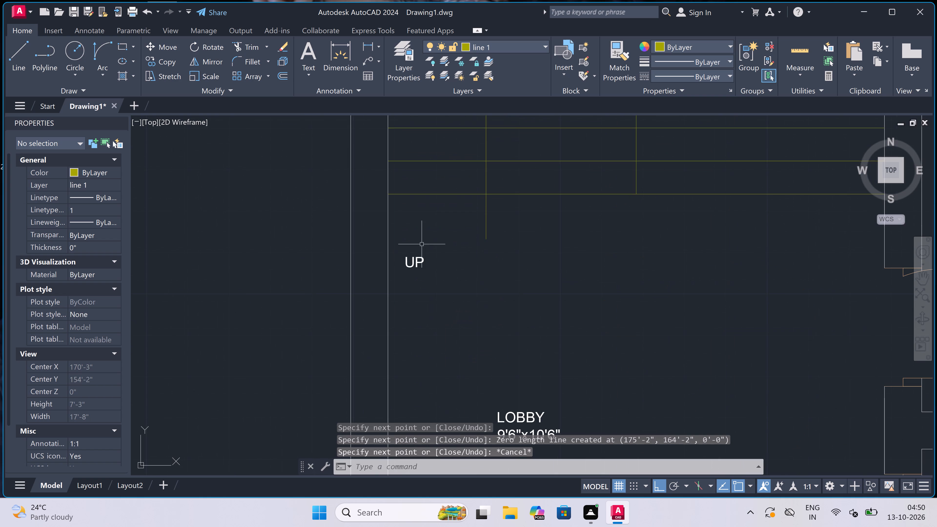
pyautogui.scroll(2, 418, 253)
pyautogui.click(418, 260)
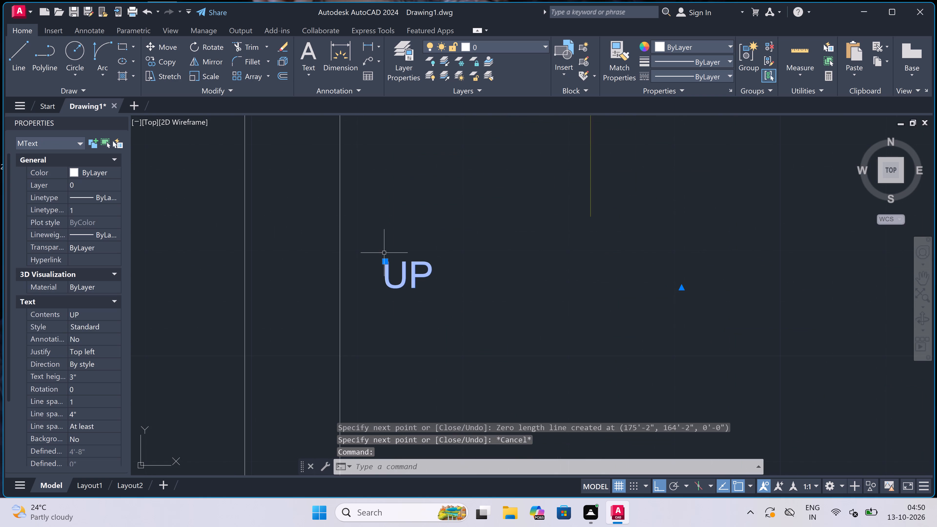
pyautogui.click(385, 260)
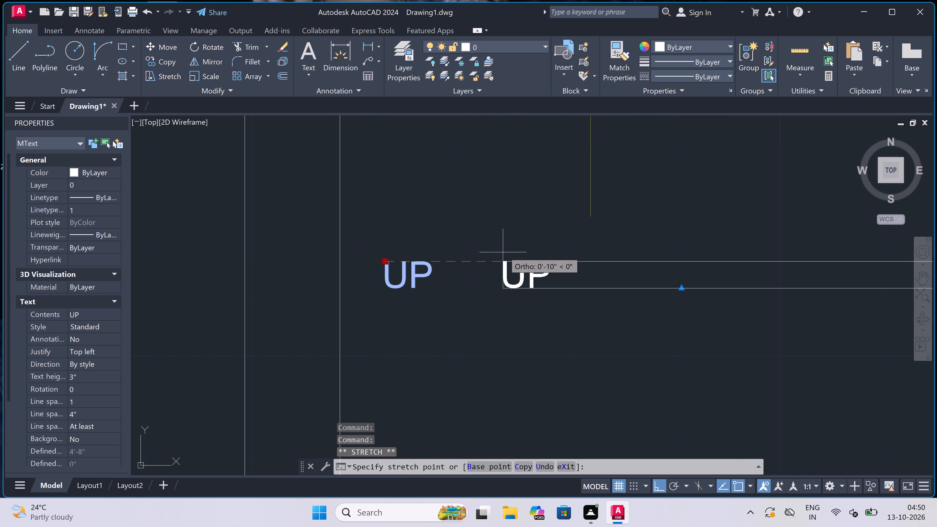
pyautogui.click(530, 250)
pyautogui.press('Escape')
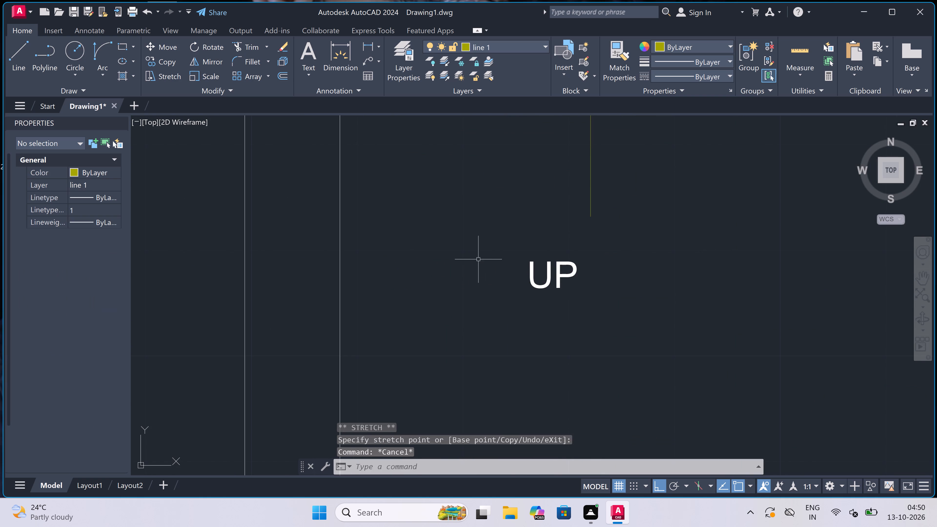
# Select all multiline text labels similar to the LIVING label and set their text height to 5".
pyautogui.scroll(-7, 442, 254)
pyautogui.scroll(2, 495, 280)
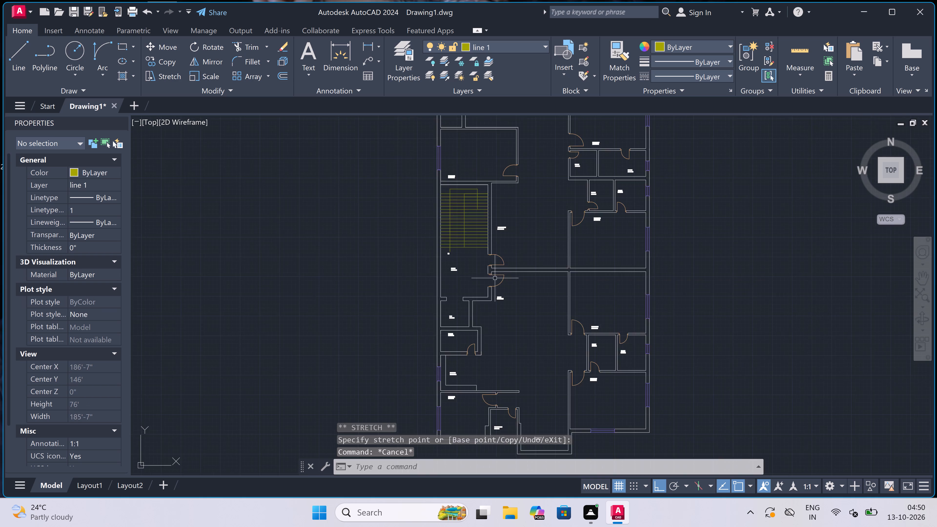
pyautogui.scroll(1, 495, 279)
pyautogui.moveTo(501, 335); pyautogui.dragTo(503, 338)
pyautogui.click(504, 322)
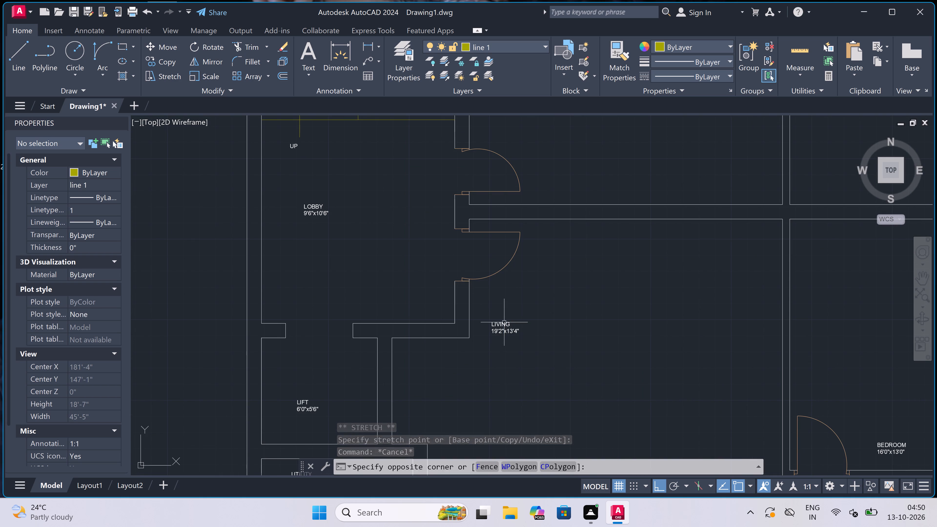
pyautogui.click(495, 329)
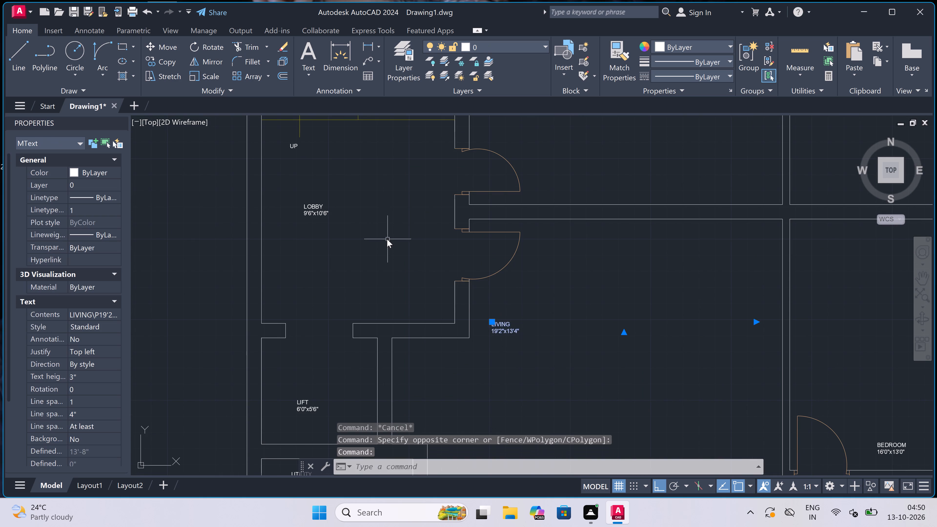
pyautogui.rightClick(387, 240)
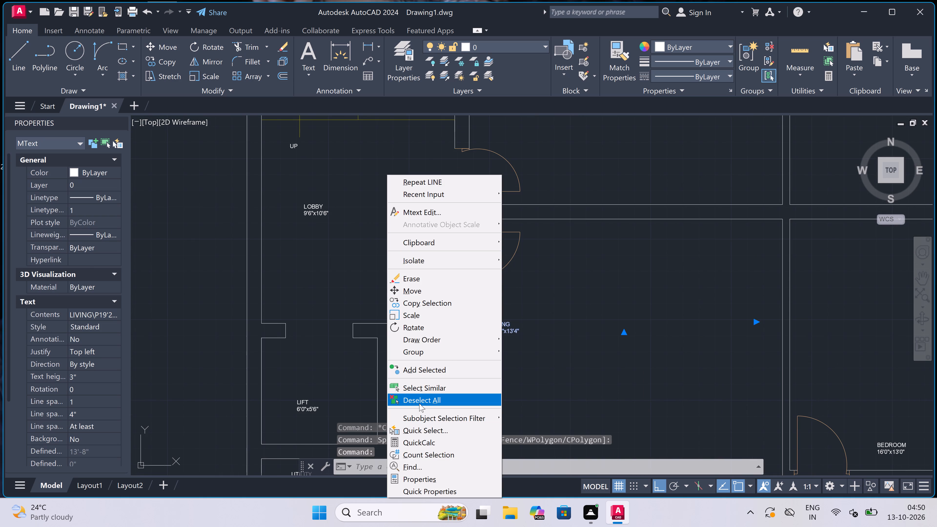
pyautogui.click(419, 391)
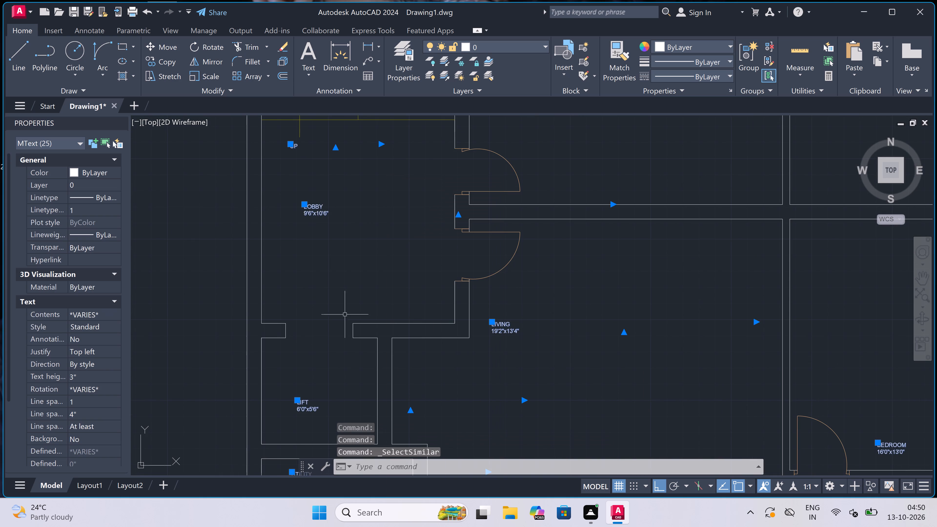
pyautogui.click(96, 373)
pyautogui.press('BackSpace')
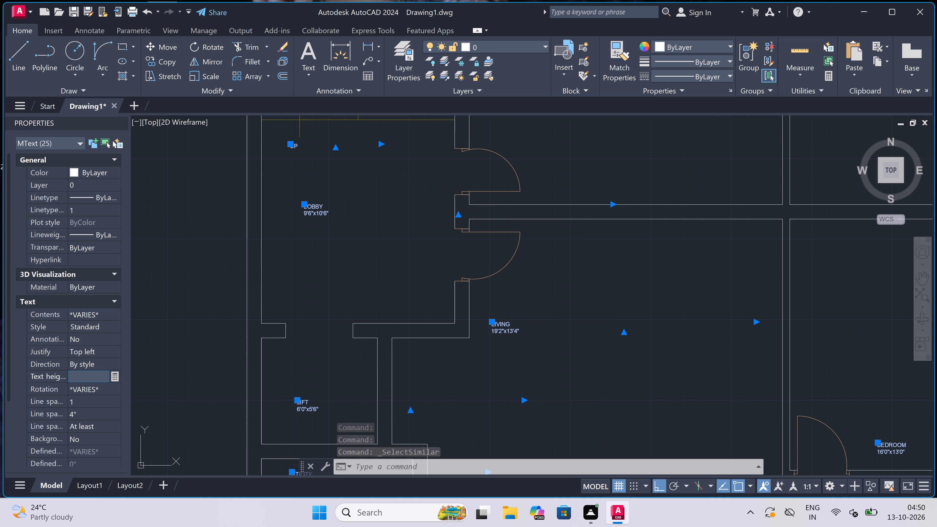
pyautogui.press('5')
pyautogui.hotkey('shift', '"')
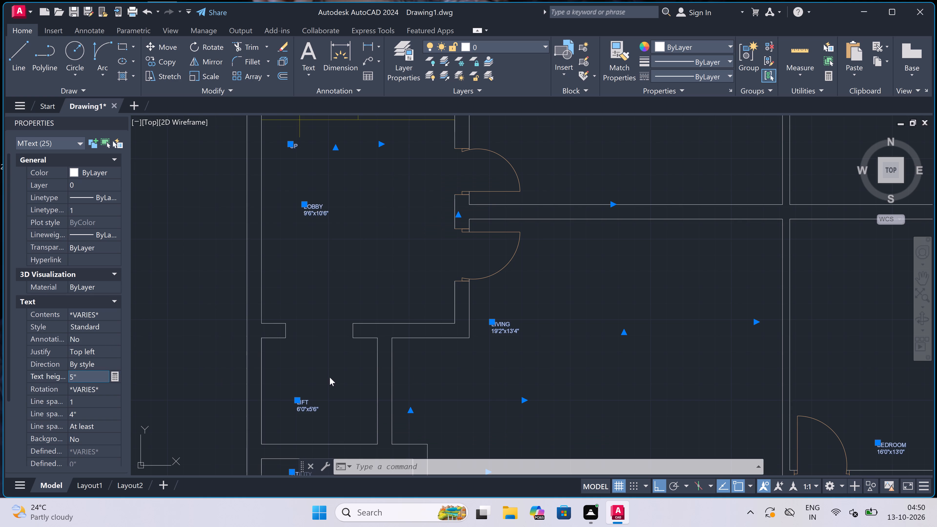
pyautogui.click(314, 288)
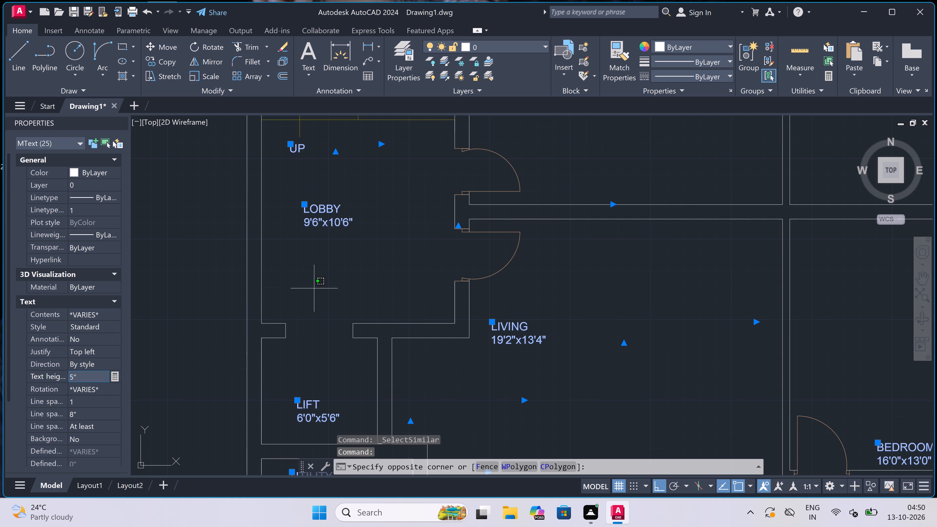
pyautogui.press('Escape')
pyautogui.press('Escape')
# Turn off ortho mode and try to shift the BEDROOM 16'0"x13'0" label by its insertion grip.
pyautogui.scroll(-2, 367, 275)
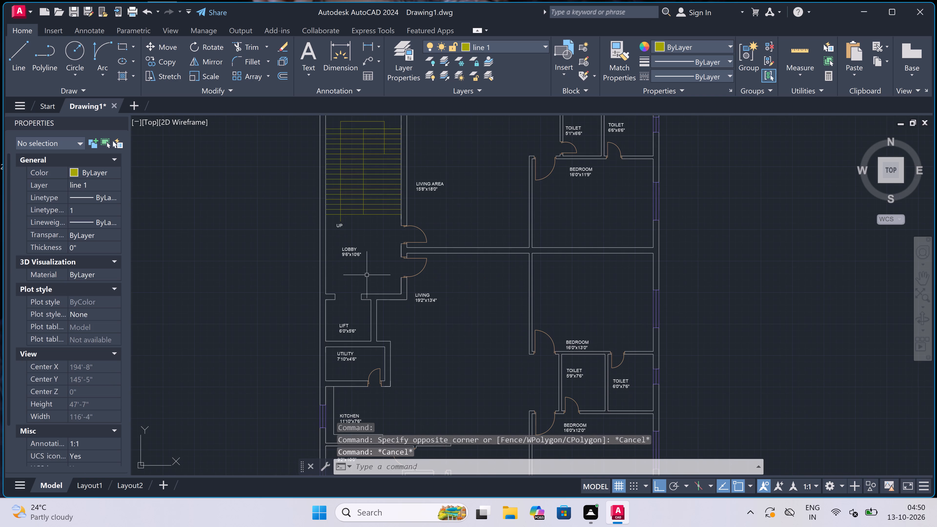
pyautogui.scroll(-1, 367, 275)
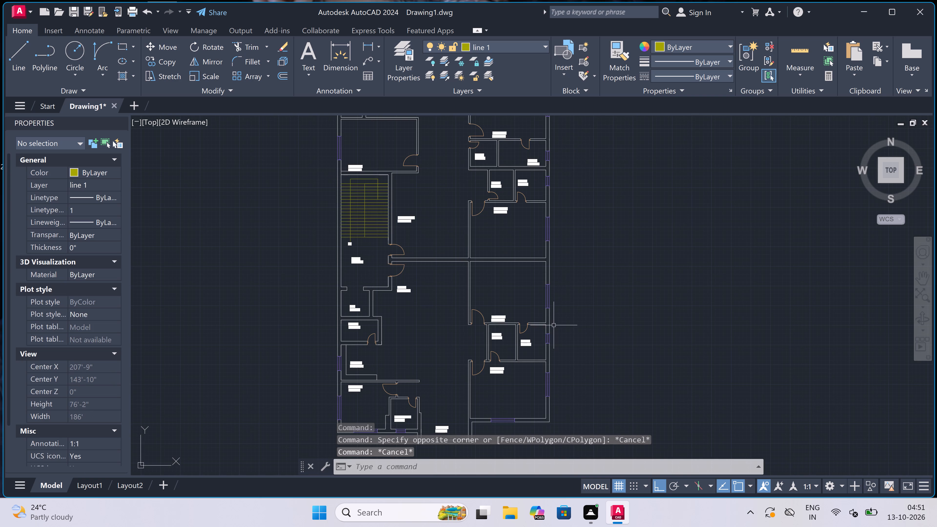
pyautogui.scroll(3, 517, 316)
pyautogui.click(417, 321)
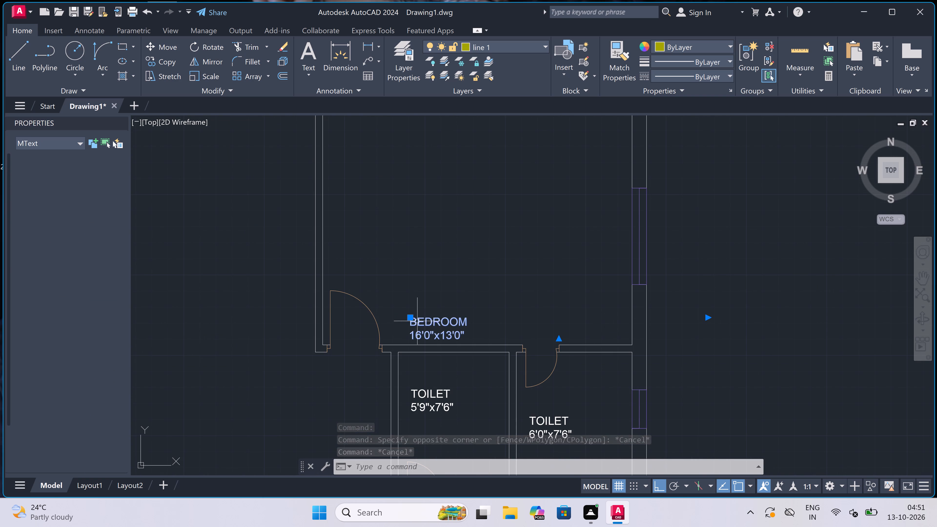
pyautogui.scroll(2, 412, 318)
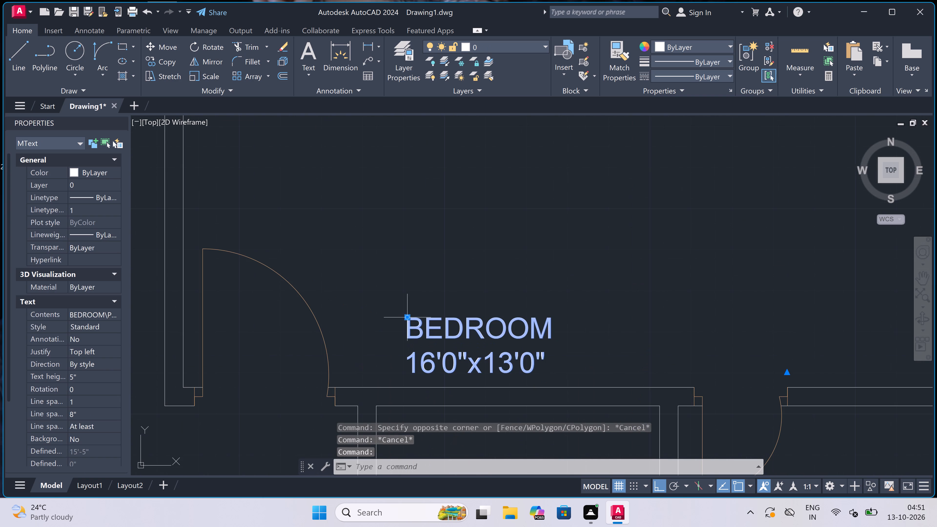
pyautogui.click(405, 315)
pyautogui.scroll(1, 443, 310)
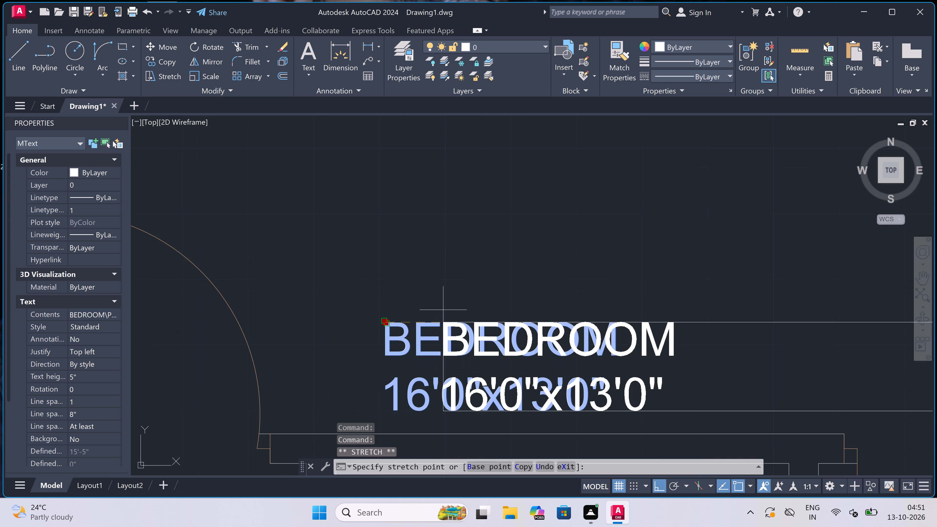
pyautogui.press('F8')
pyautogui.click(443, 311)
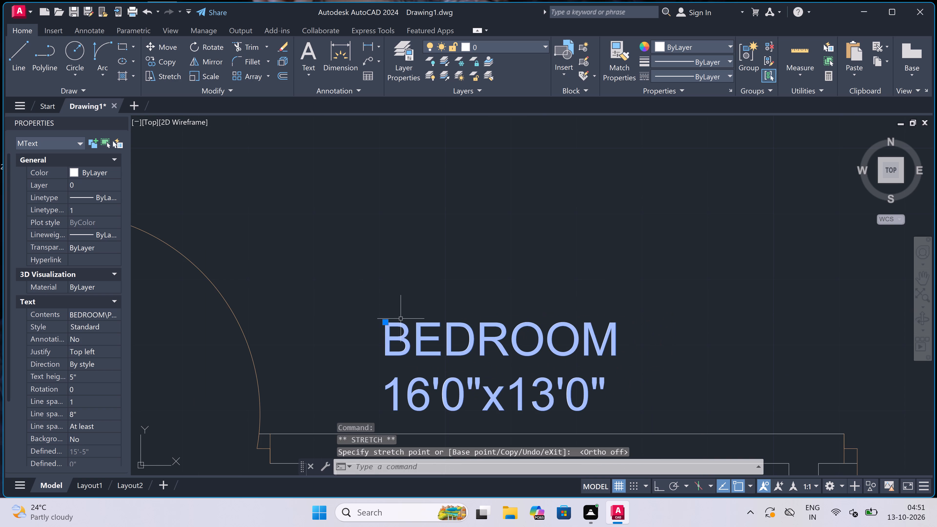
pyautogui.click(386, 321)
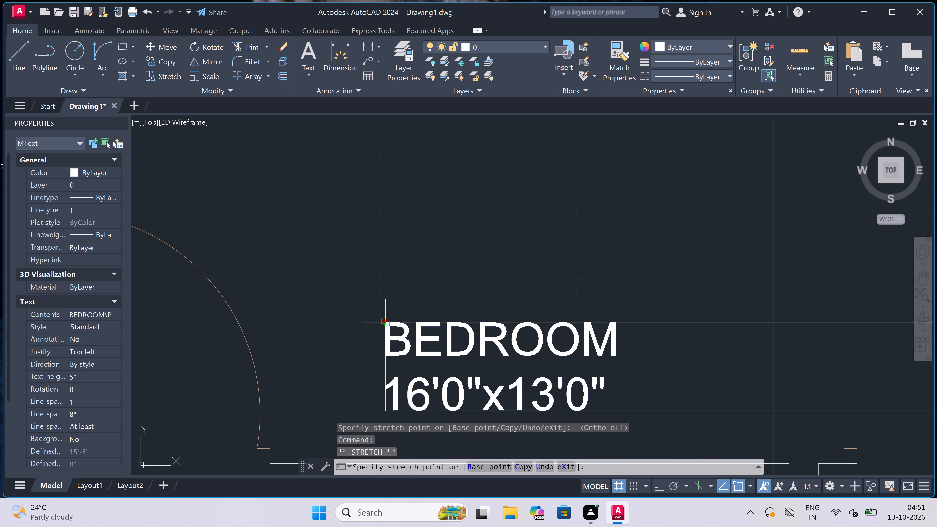
pyautogui.scroll(1, 407, 312)
pyautogui.click(409, 312)
pyautogui.press('Escape')
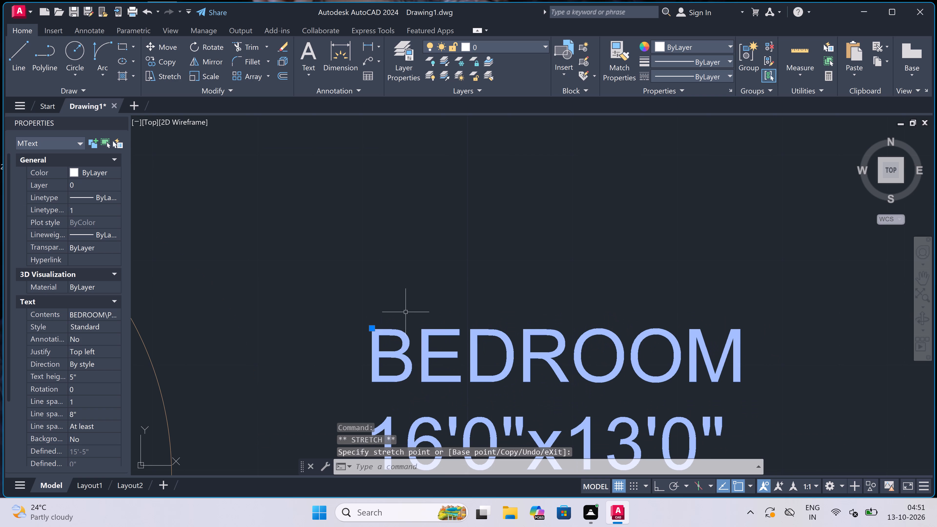
# Look over the whole floor plan to check the size and placement of the room labels.
pyautogui.scroll(-14, 406, 312)
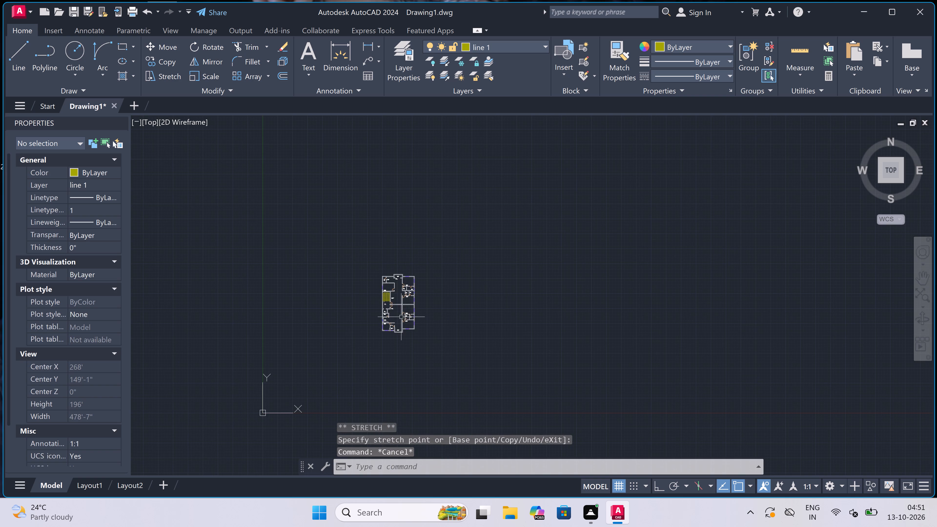
pyautogui.scroll(7, 386, 322)
pyautogui.scroll(-3, 386, 322)
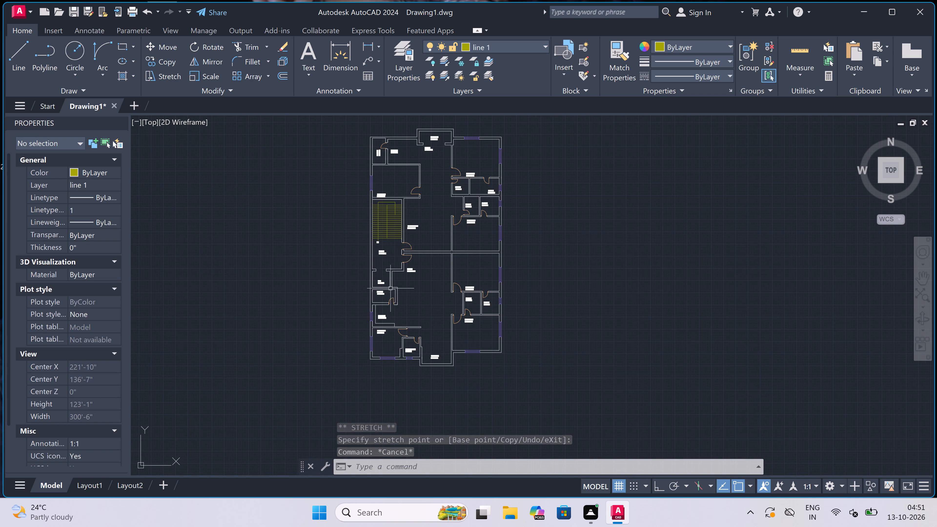
pyautogui.scroll(2, 394, 248)
pyautogui.scroll(-2, 388, 263)
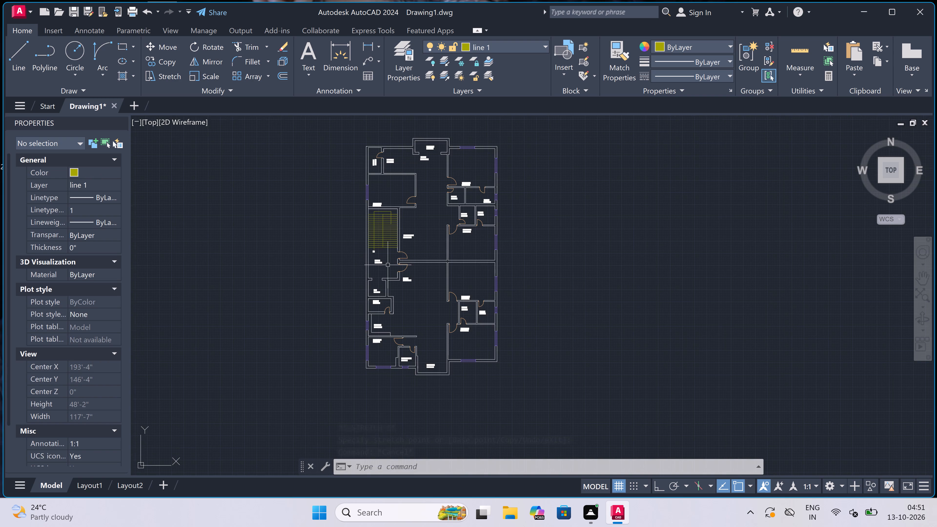
pyautogui.scroll(2, 428, 108)
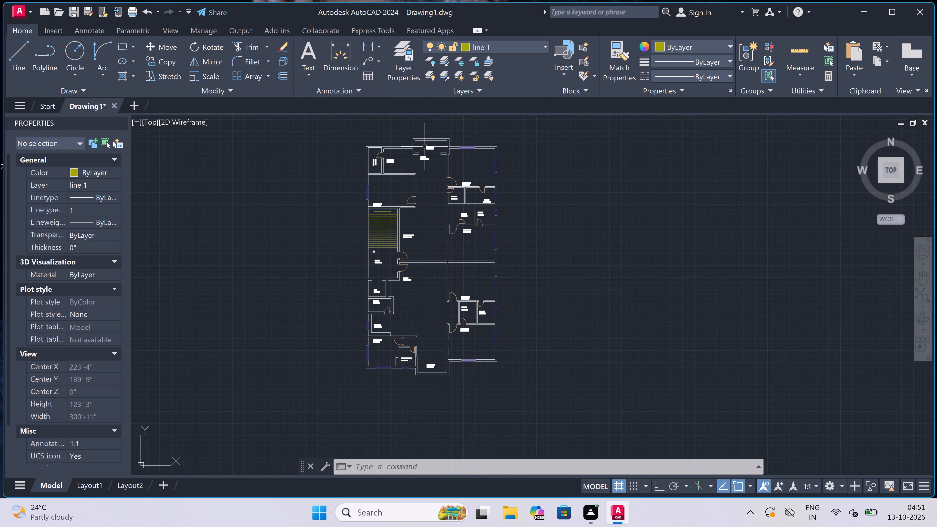
pyautogui.scroll(4, 425, 147)
pyautogui.scroll(-2, 424, 156)
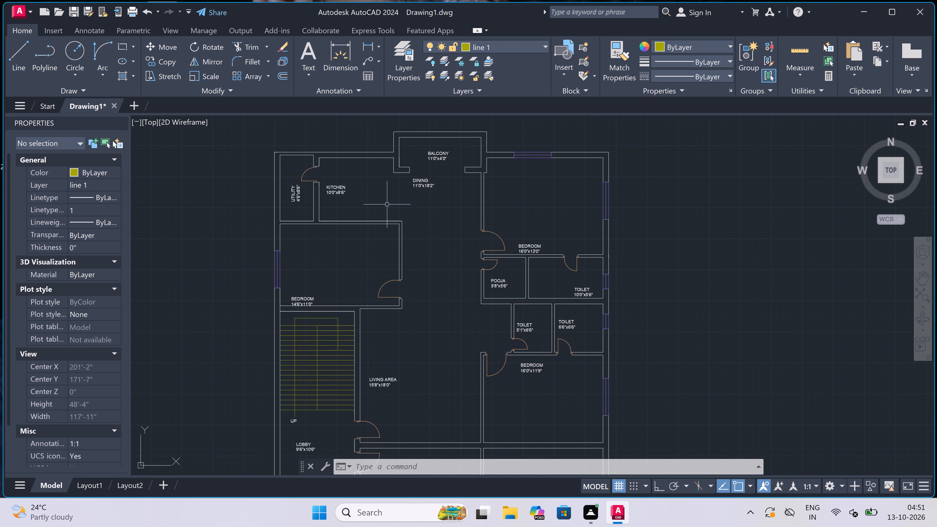
# Trim the outer wall's inner line where the wall between the 14'6"x11'0" bedroom and the staircase joins it.
pyautogui.write('tr')
pyautogui.press('space')
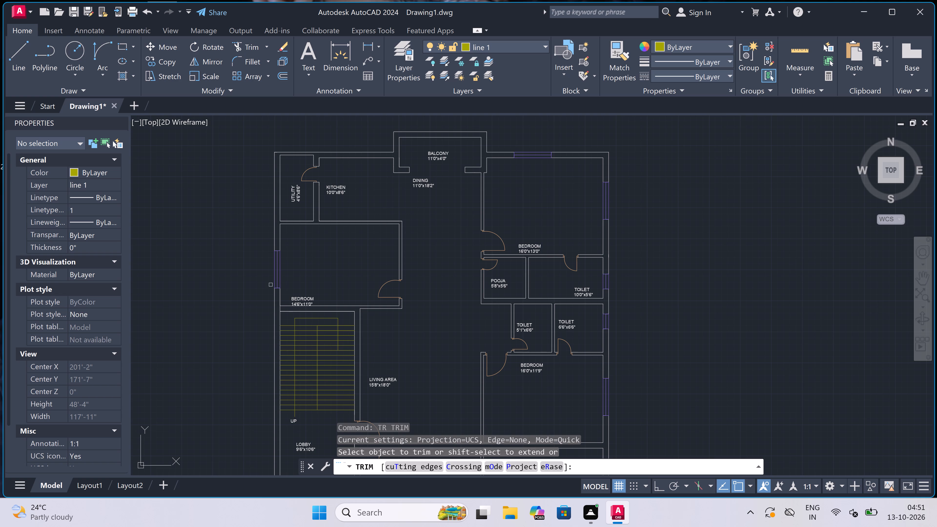
pyautogui.scroll(5, 273, 305)
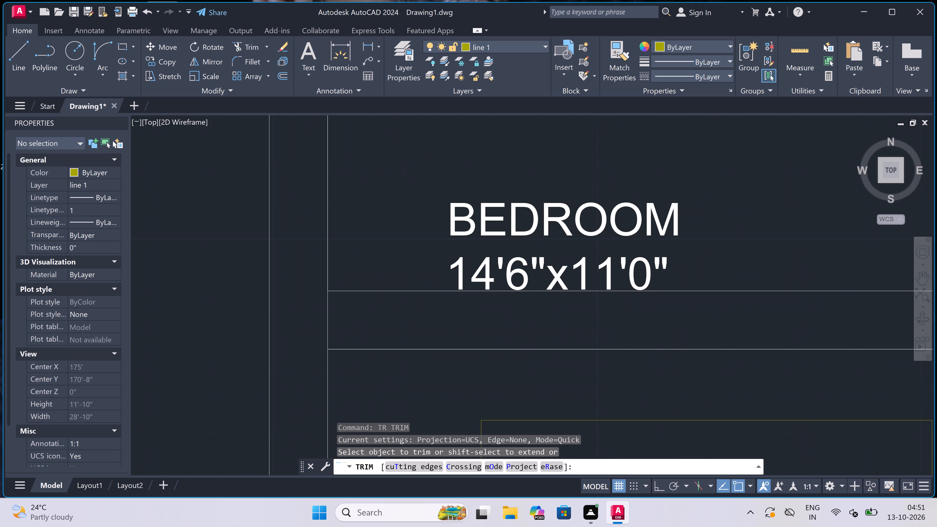
pyautogui.click(289, 316)
pyautogui.click(359, 325)
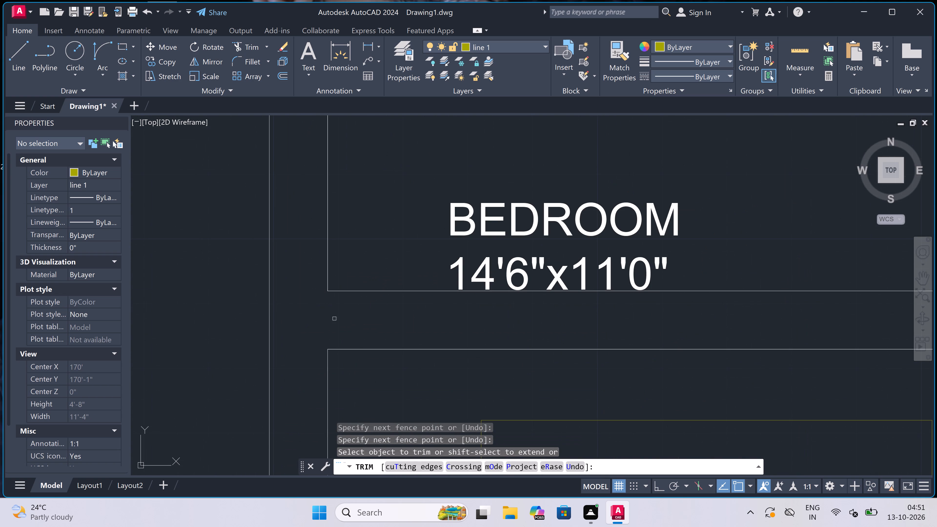
pyautogui.press('Escape')
# Move the BEDROOM 14'6"x11'0" label slightly up into the room, clear of the wall line below it.
pyautogui.scroll(-3, 333, 318)
pyautogui.click(385, 296)
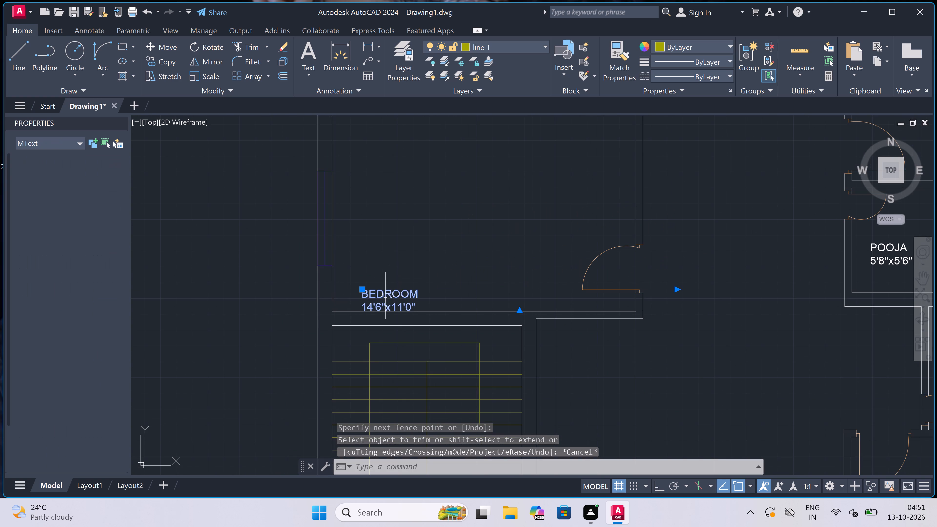
pyautogui.click(363, 288)
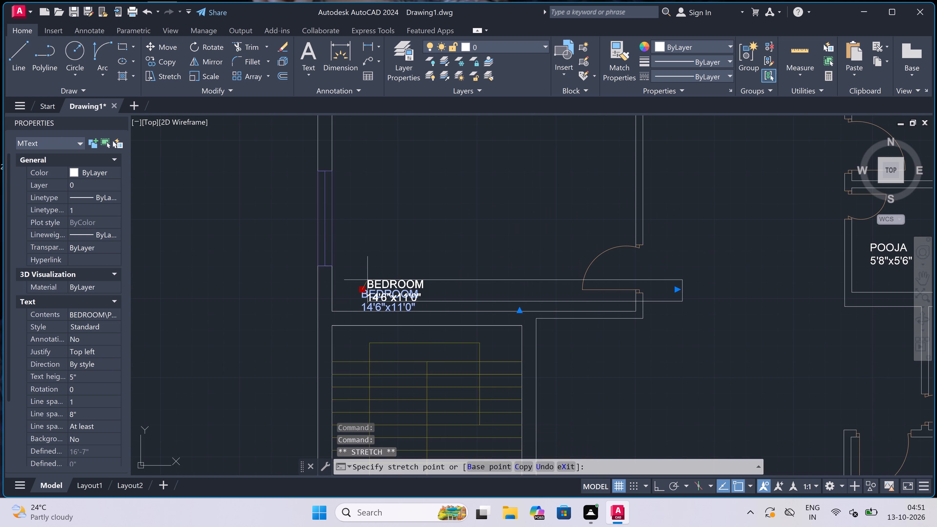
pyautogui.scroll(2, 373, 272)
pyautogui.click(369, 294)
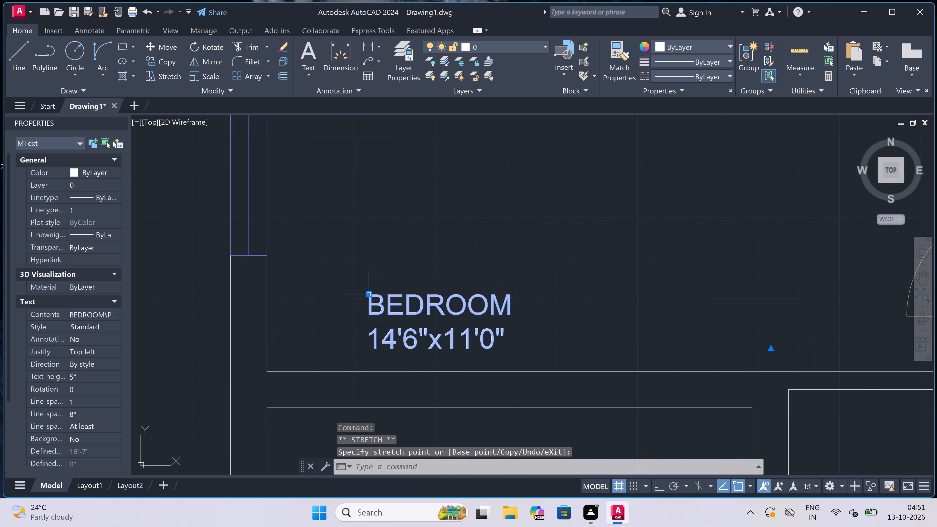
pyautogui.press('Escape')
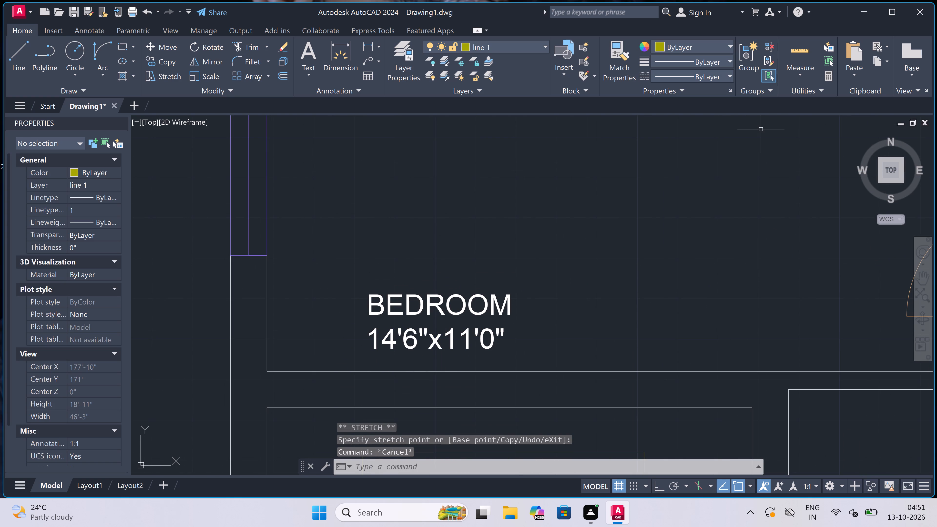
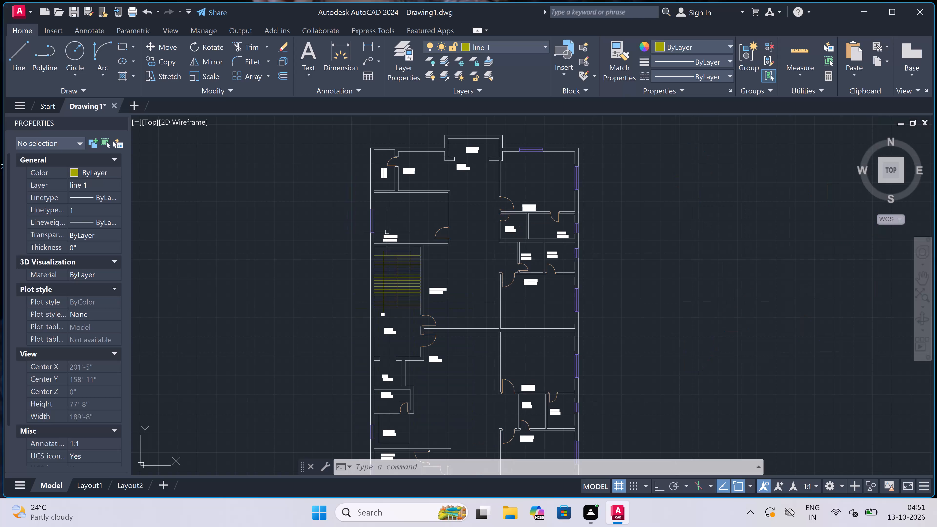
# Make layer 0 the current drawing layer.
pyautogui.scroll(4, 440, 196)
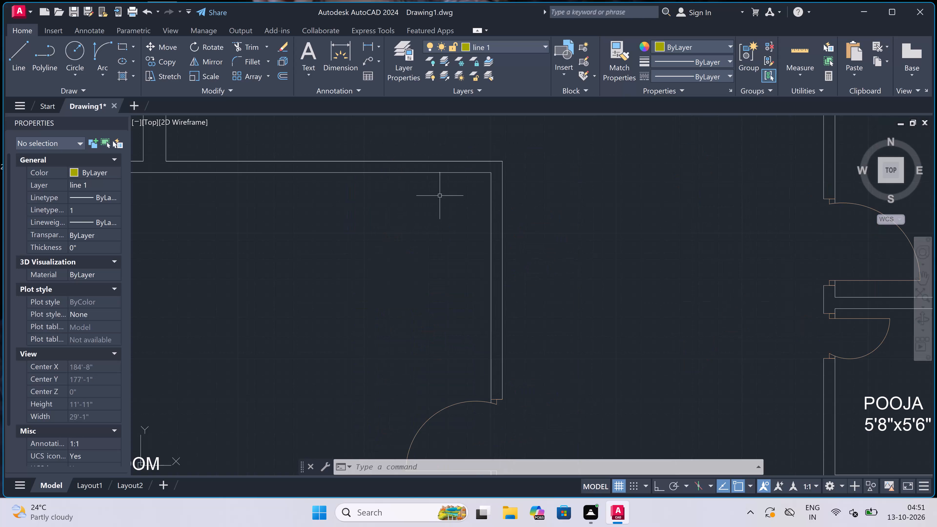
pyautogui.scroll(-4, 440, 196)
pyautogui.scroll(4, 561, 115)
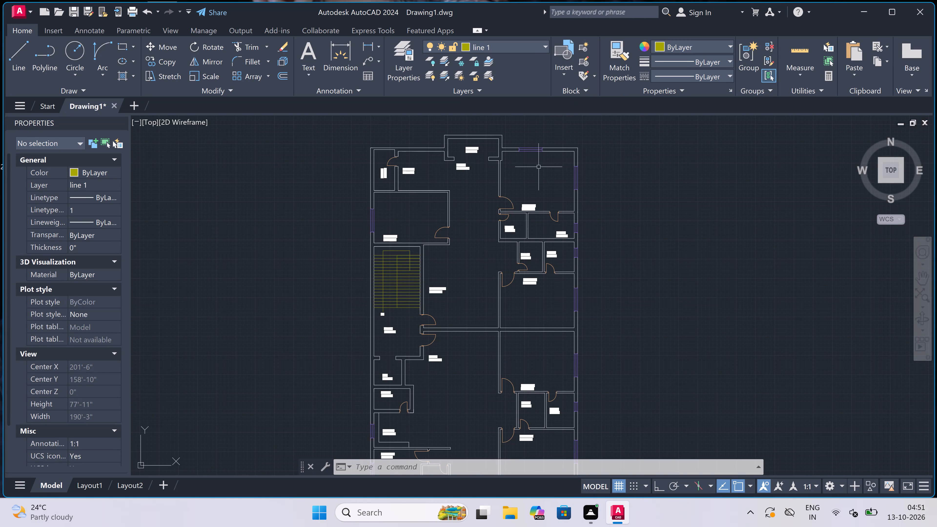
pyautogui.scroll(4, 540, 144)
pyautogui.scroll(-3, 532, 163)
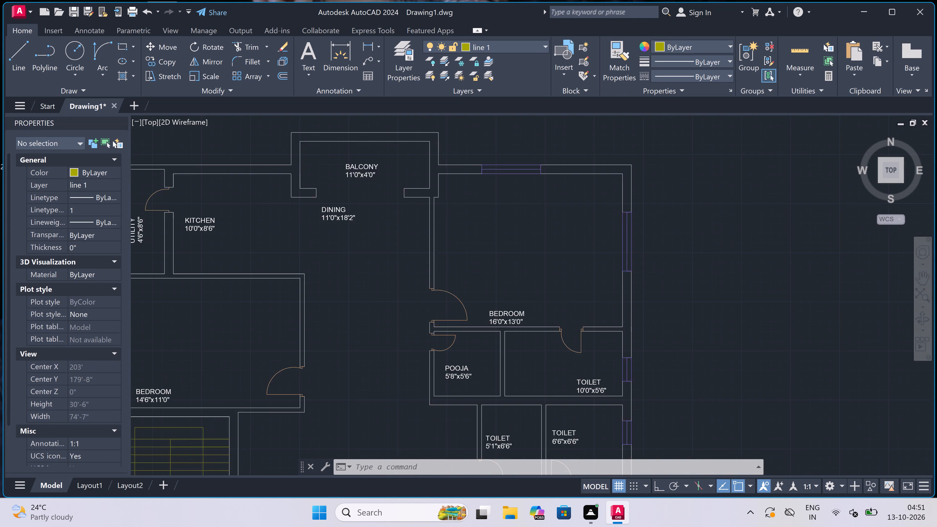
pyautogui.scroll(1, 395, 188)
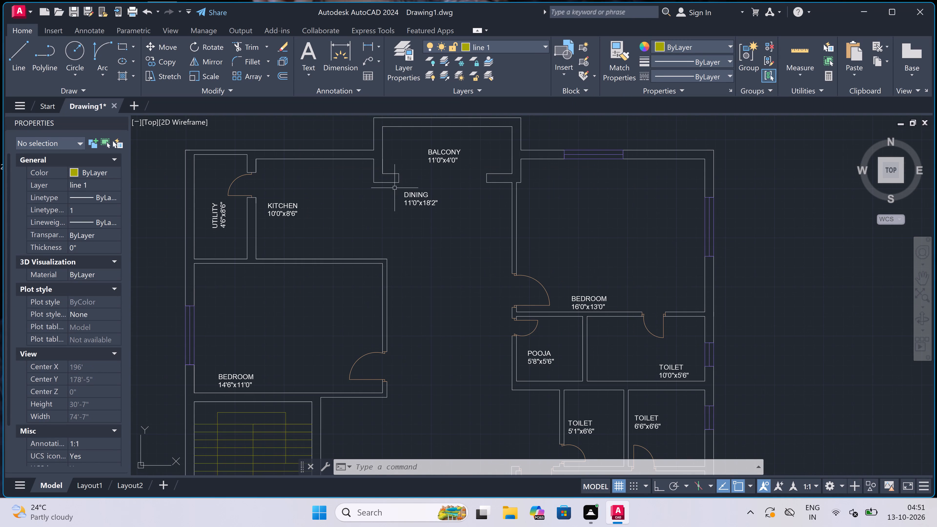
pyautogui.press('l')
pyautogui.press('space')
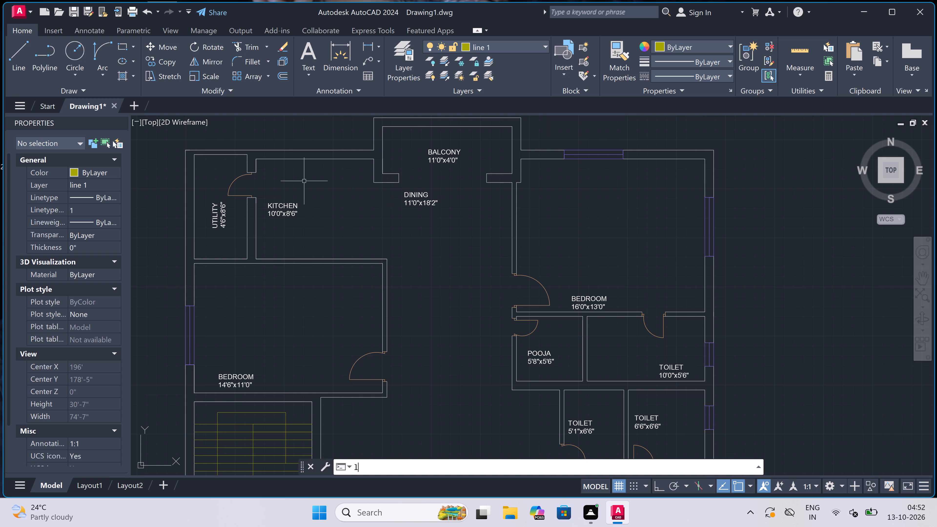
pyautogui.scroll(1, 274, 169)
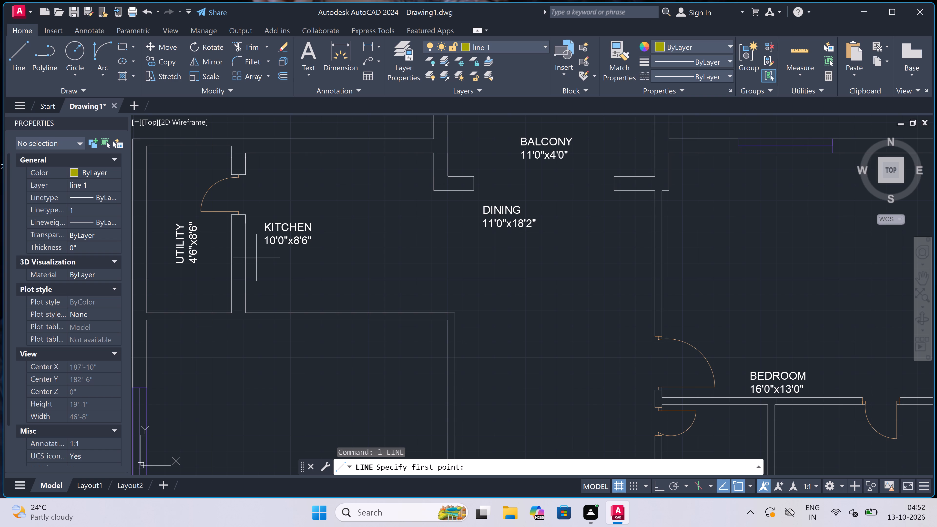
pyautogui.scroll(2, 249, 267)
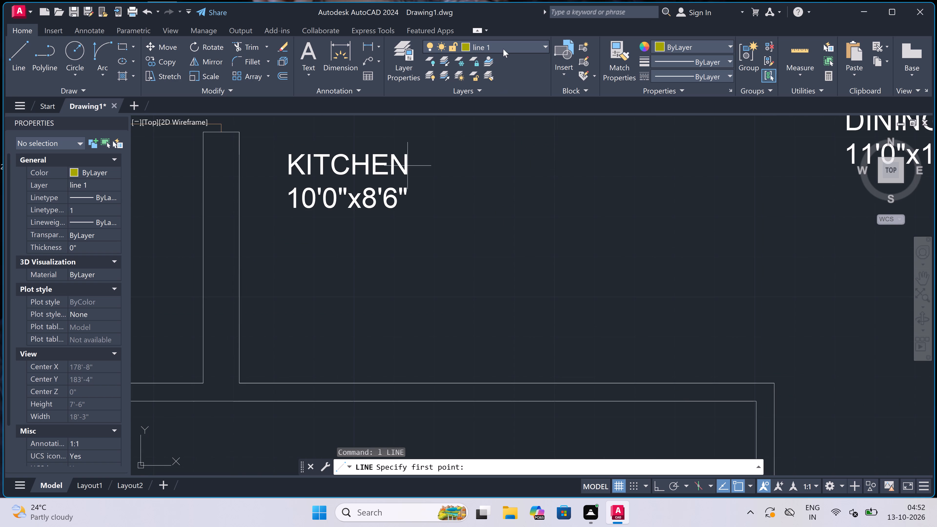
pyautogui.click(511, 43)
pyautogui.click(499, 62)
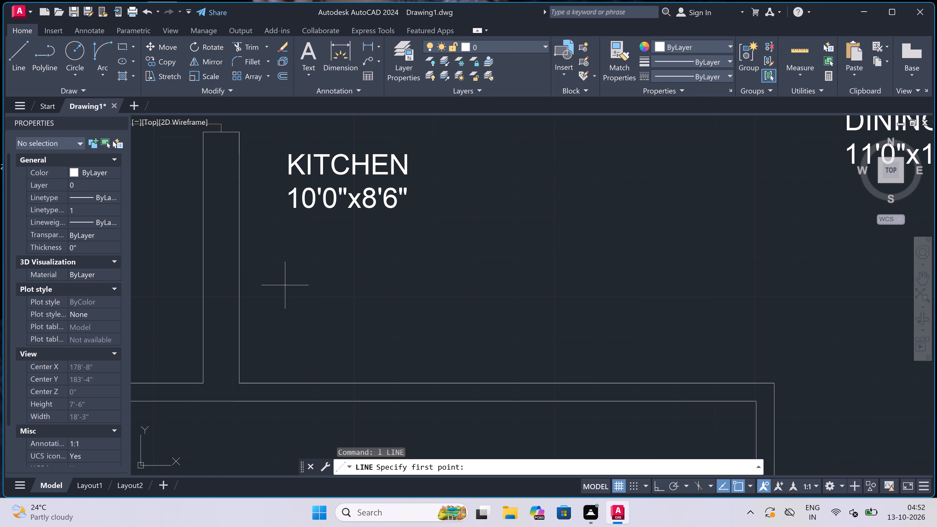
pyautogui.click(247, 210)
pyautogui.press('Escape')
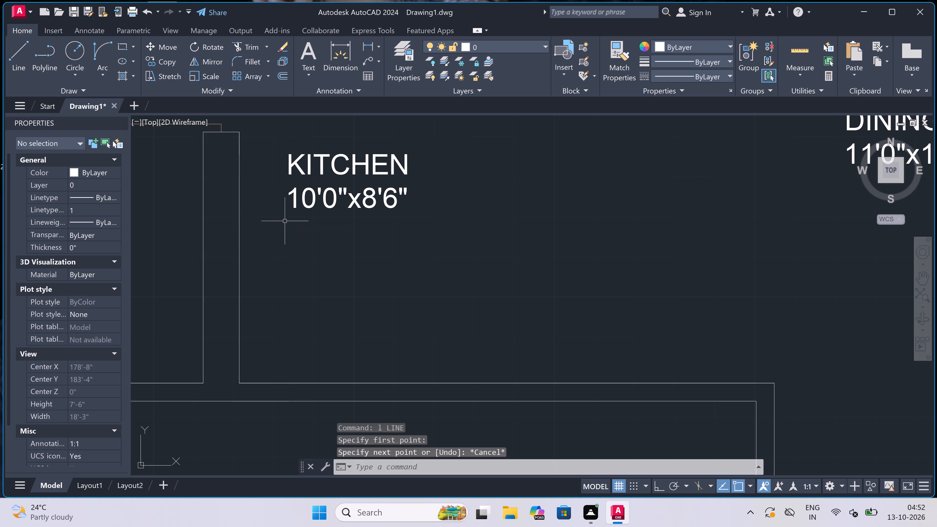
# With ortho on, draw a stepped counter outline in the kitchen from the utility wall: about 10" out, 1'-11" down, 6'-6" across, closing down to the lower wall.
pyautogui.press('space')
pyautogui.click(241, 251)
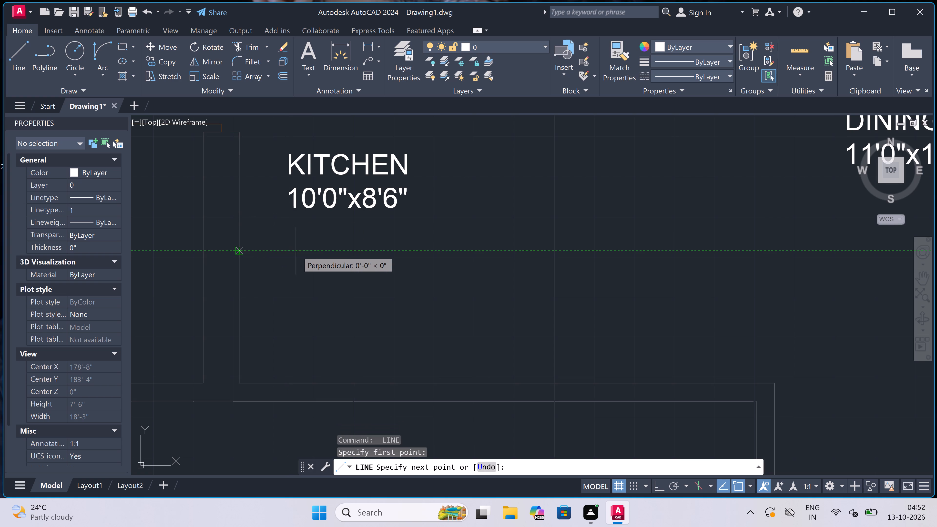
pyautogui.press('F8')
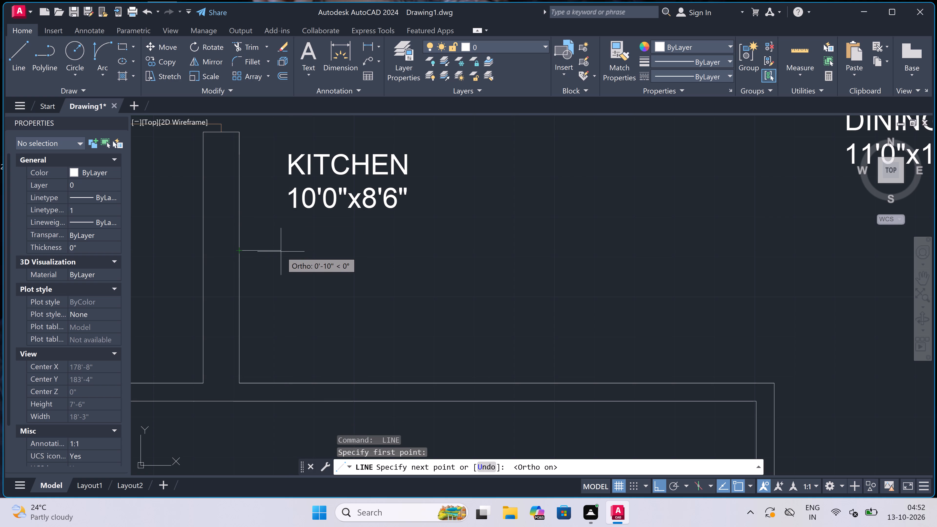
pyautogui.moveTo(281, 252); pyautogui.dragTo(283, 255)
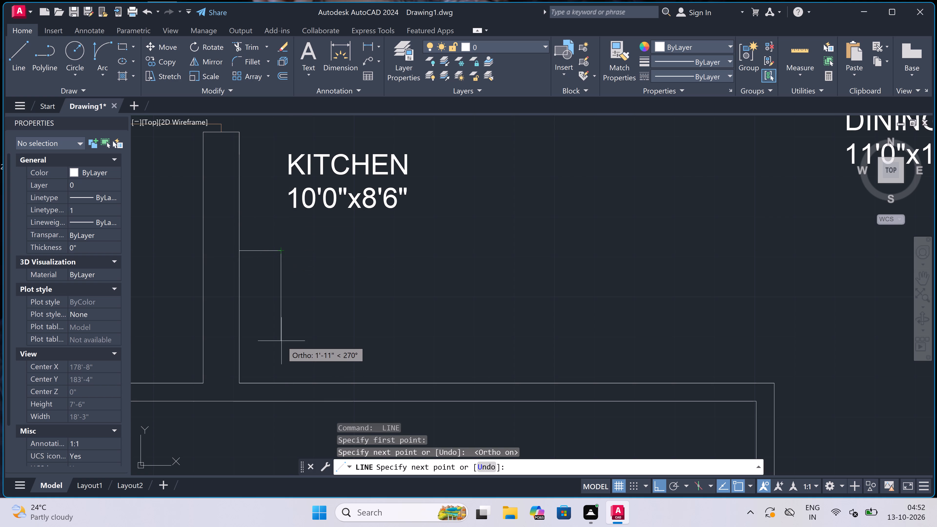
pyautogui.moveTo(281, 337); pyautogui.dragTo(292, 333)
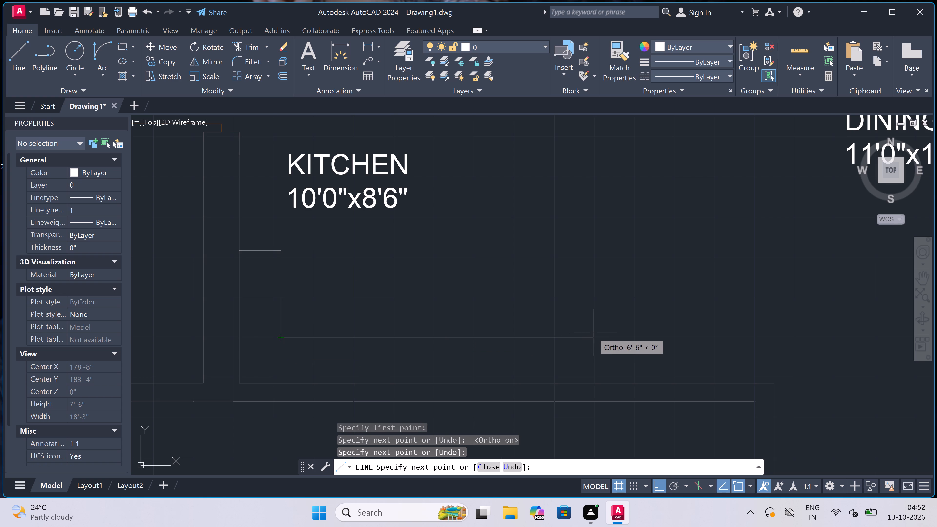
pyautogui.click(593, 333)
pyautogui.click(596, 384)
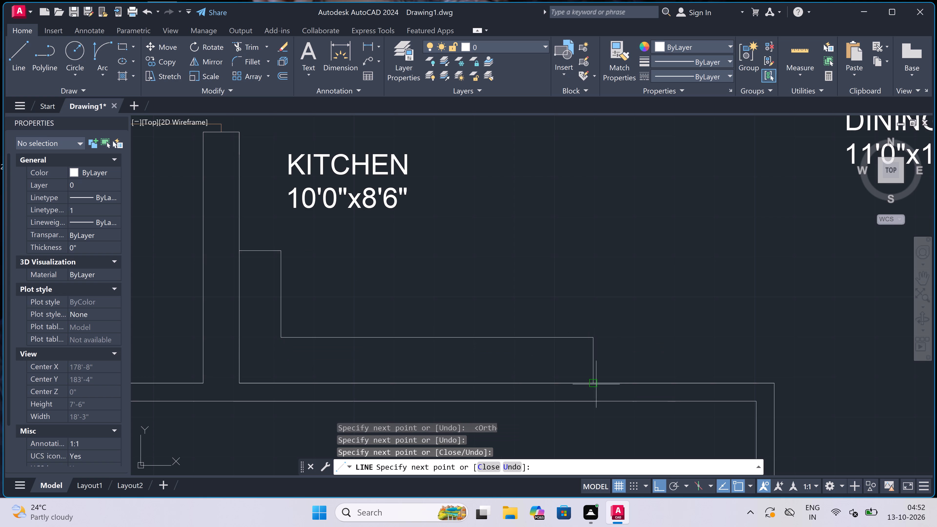
pyautogui.press('Escape')
# Open the recent drawing "first floor plan-2 10-10-26".
pyautogui.scroll(-3, 445, 275)
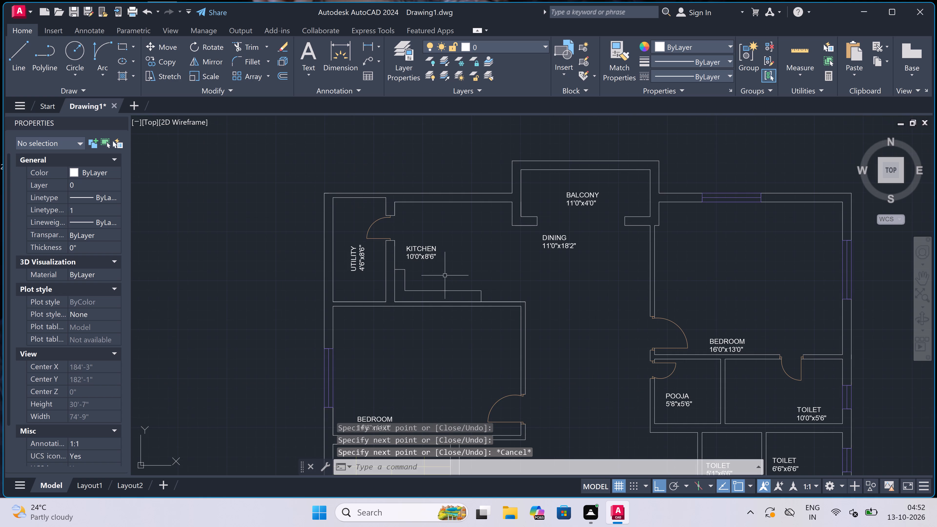
pyautogui.scroll(-3, 386, 271)
pyautogui.scroll(3, 392, 295)
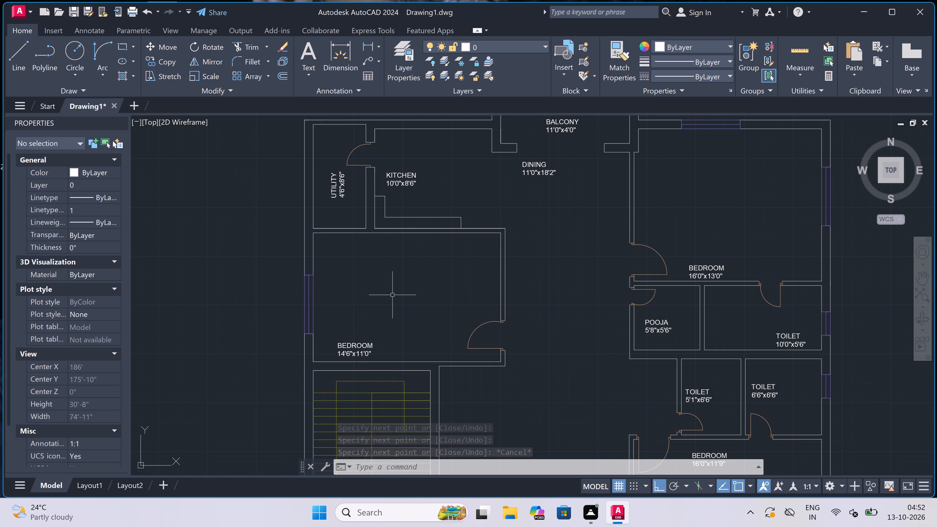
pyautogui.click(18, 6)
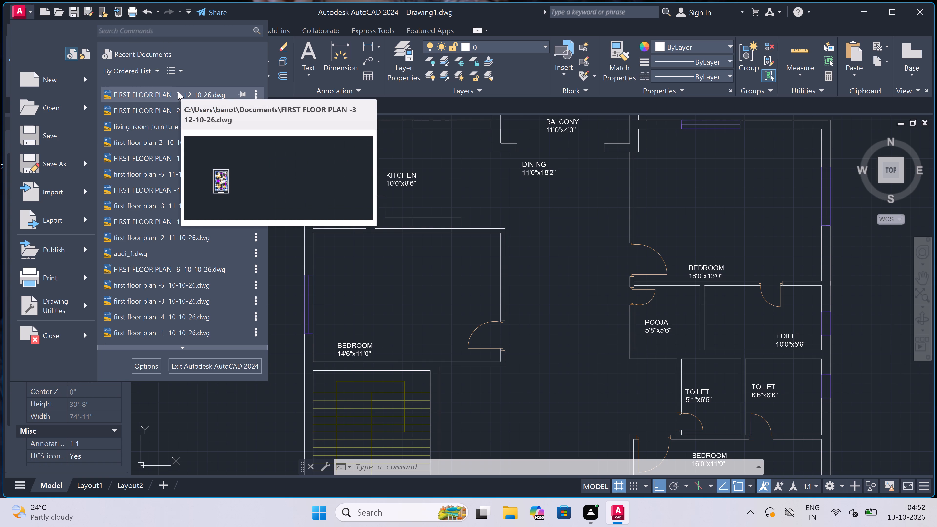
pyautogui.doubleClick(142, 141)
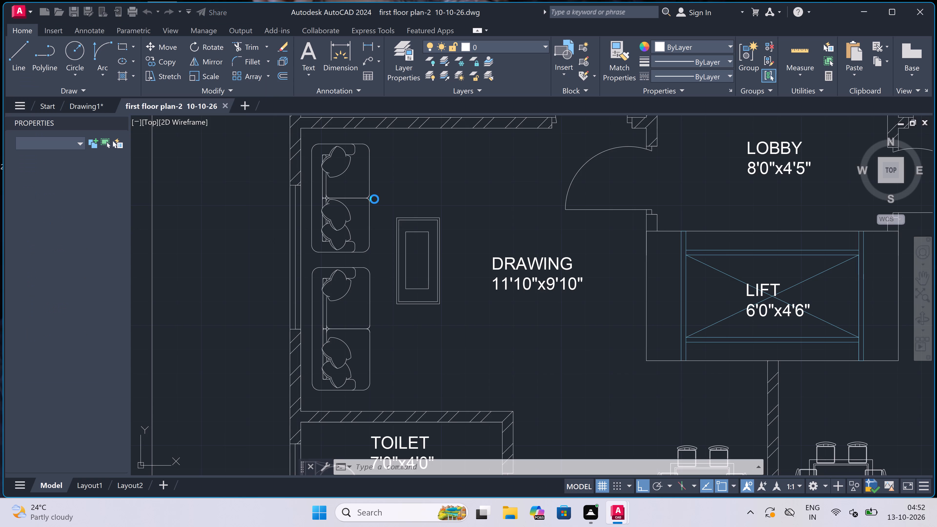
# Copy the bed in the left 12'0"x9'9" bedroom, the dining set just right of the centre wall, and the WC in the right 7'0"x4'0" toilet.
pyautogui.scroll(-7, 354, 212)
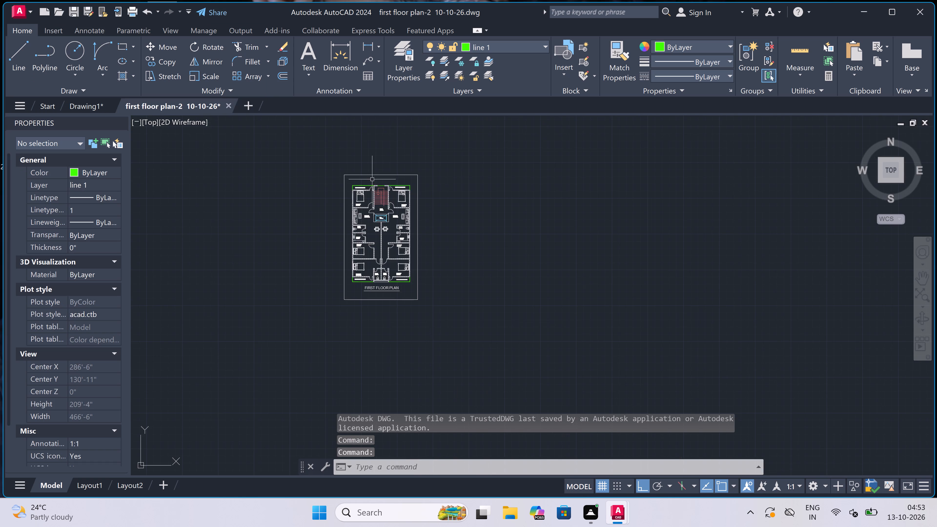
pyautogui.scroll(3, 372, 178)
pyautogui.scroll(4, 344, 215)
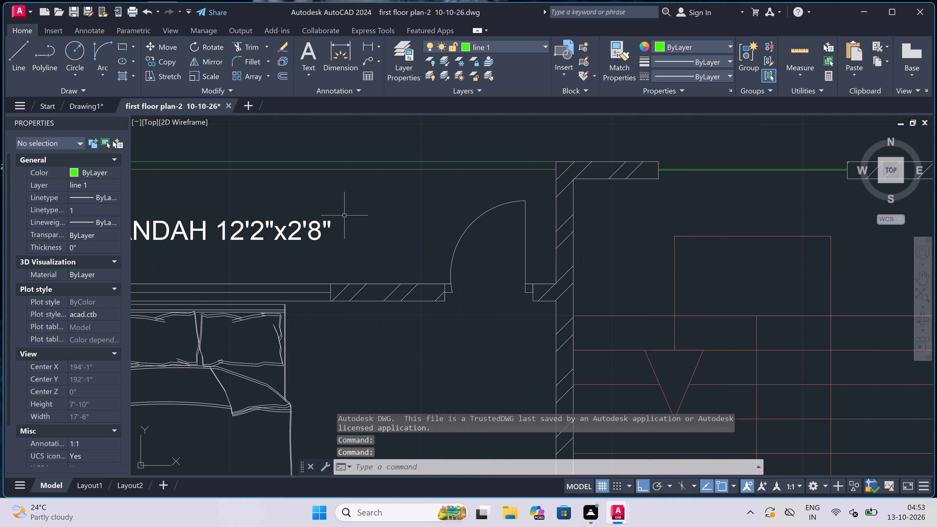
pyautogui.scroll(4, 302, 311)
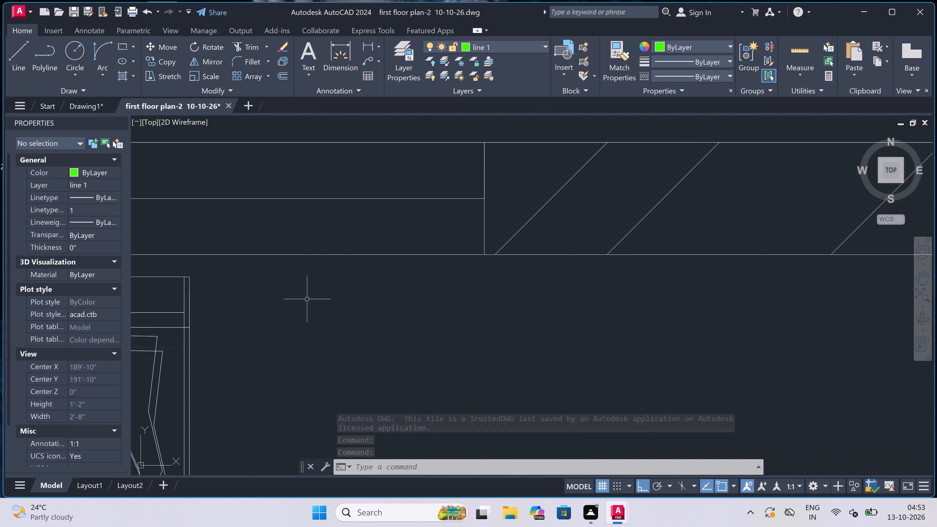
pyautogui.moveTo(332, 259); pyautogui.dragTo(333, 265)
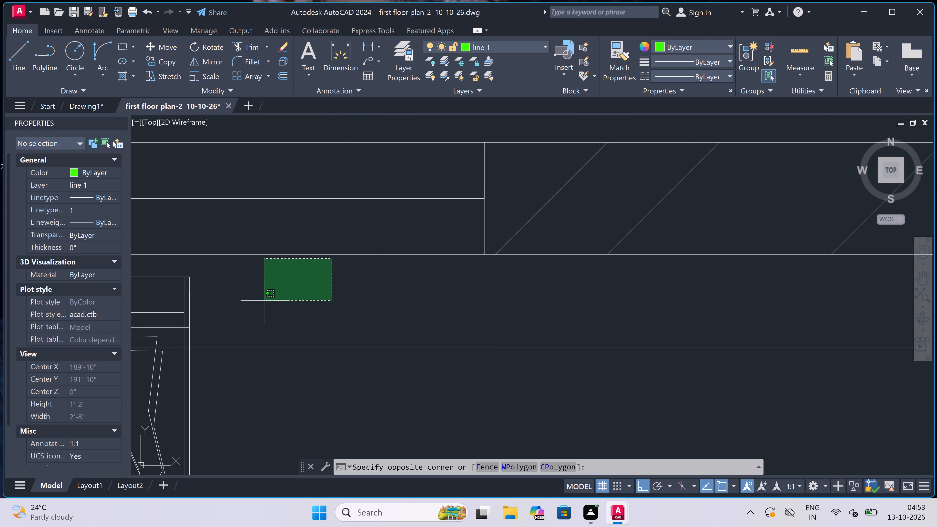
pyautogui.scroll(-8, 264, 299)
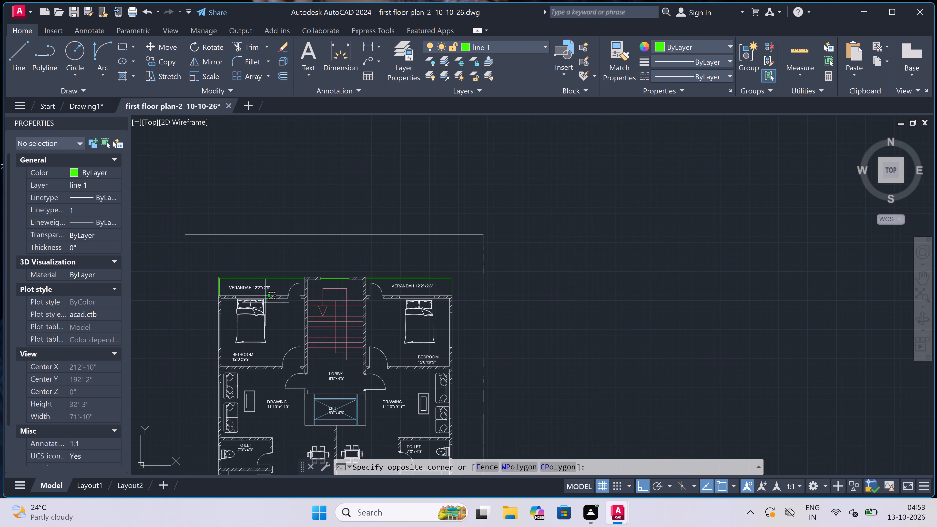
pyautogui.scroll(2, 228, 345)
pyautogui.click(235, 343)
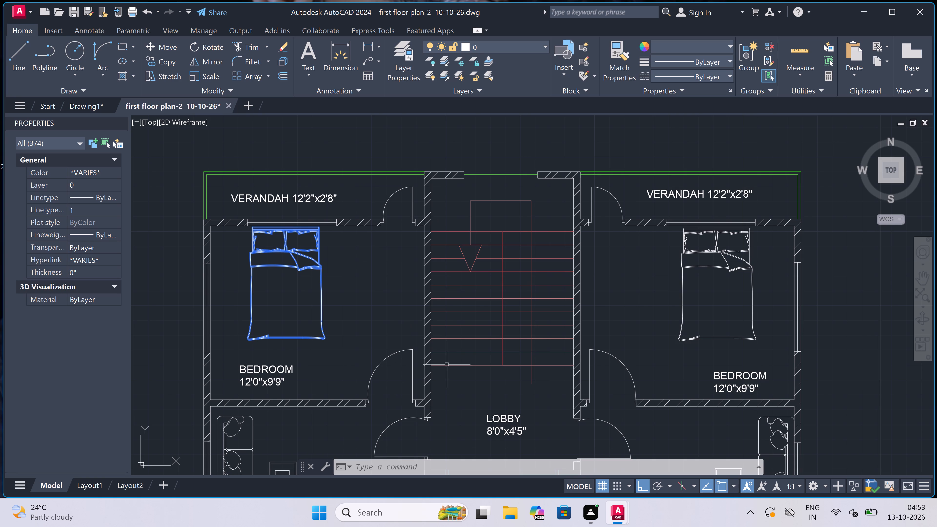
pyautogui.scroll(-4, 466, 291)
pyautogui.scroll(3, 475, 319)
pyautogui.scroll(-1, 479, 384)
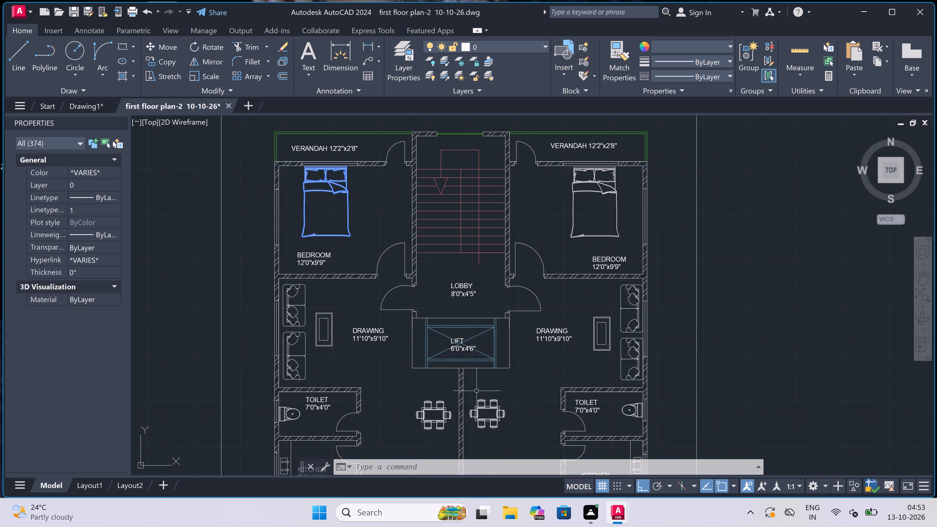
pyautogui.scroll(-2, 479, 384)
pyautogui.scroll(4, 488, 409)
pyautogui.scroll(1, 486, 384)
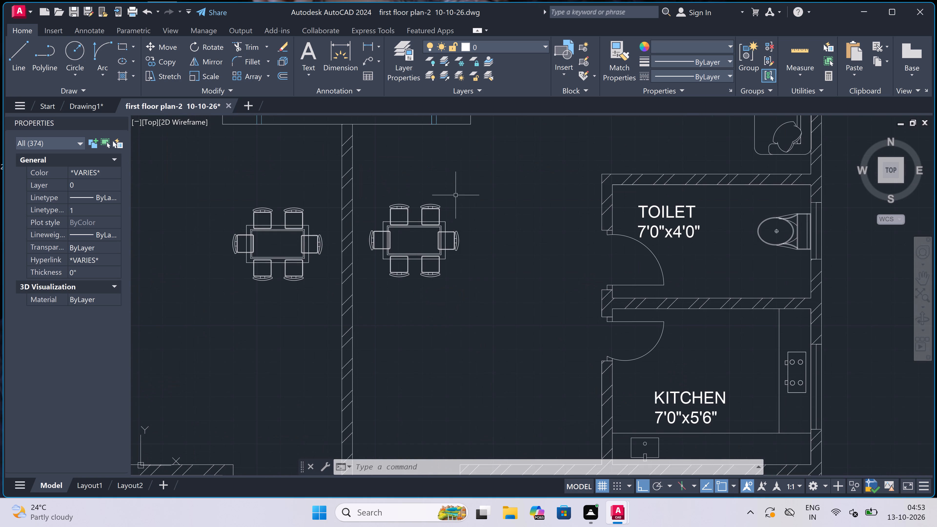
pyautogui.moveTo(470, 183); pyautogui.dragTo(462, 203)
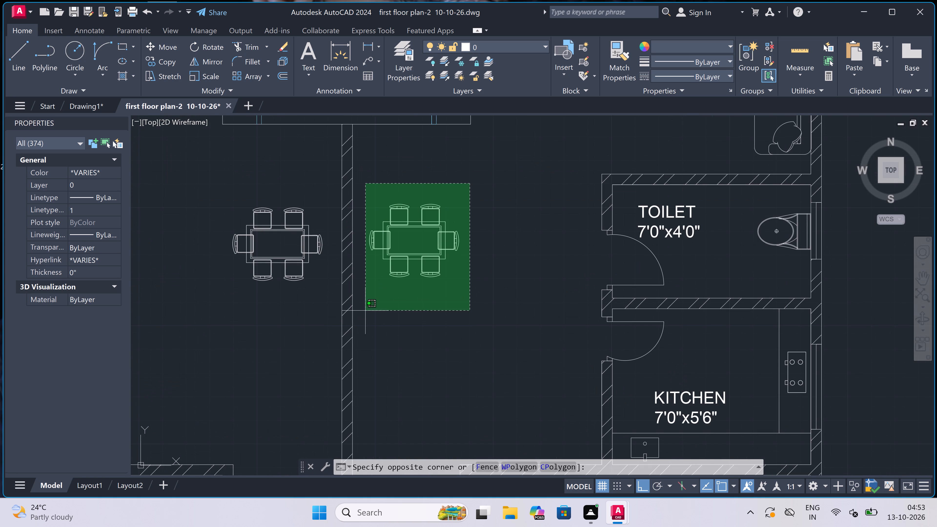
pyautogui.click(365, 311)
pyautogui.click(792, 224)
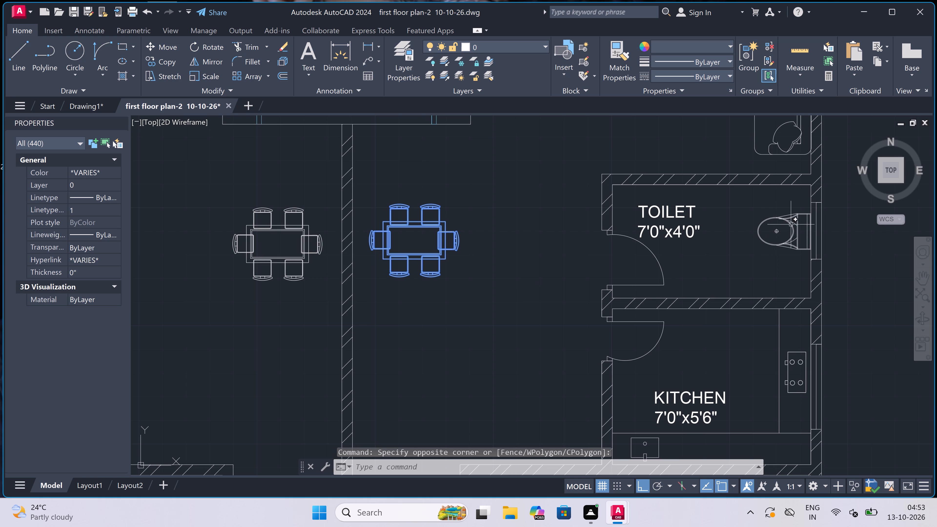
pyautogui.scroll(-4, 489, 216)
pyautogui.scroll(2, 380, 253)
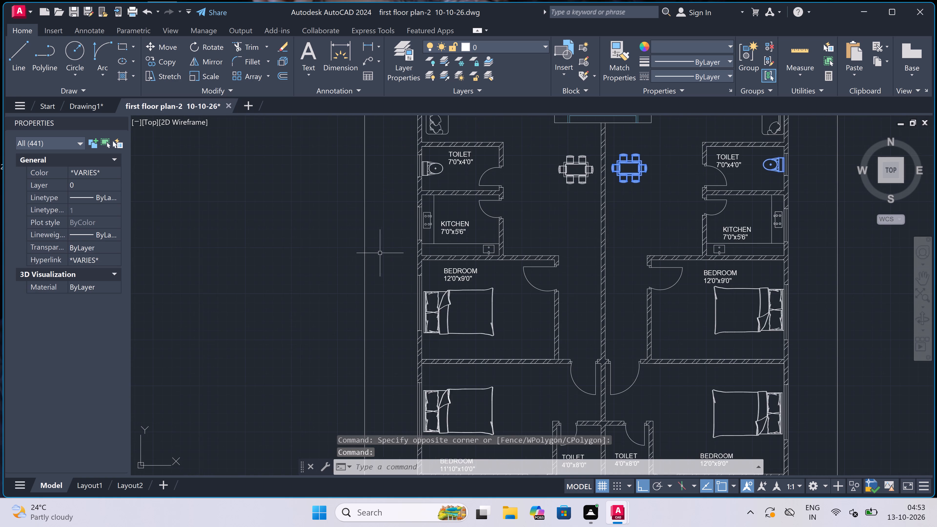
pyautogui.scroll(-2, 380, 253)
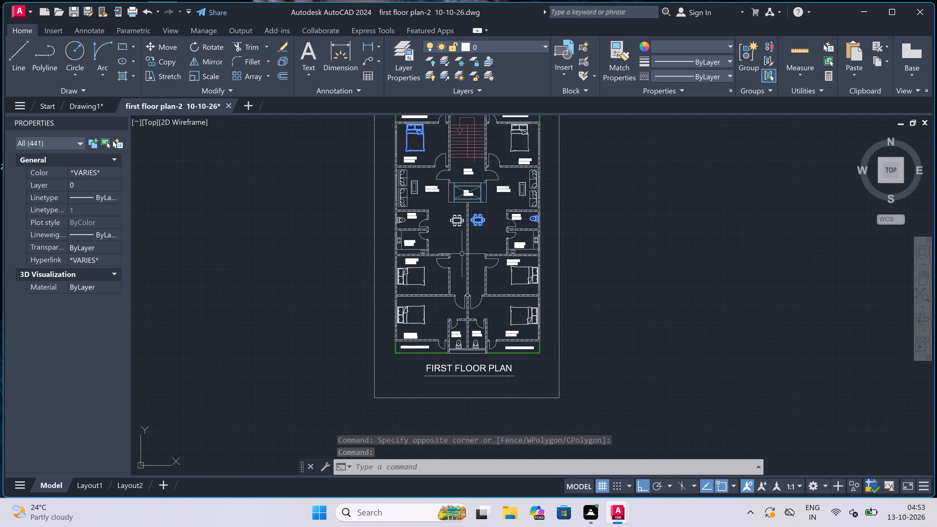
pyautogui.hotkey('ctrl', 'c')
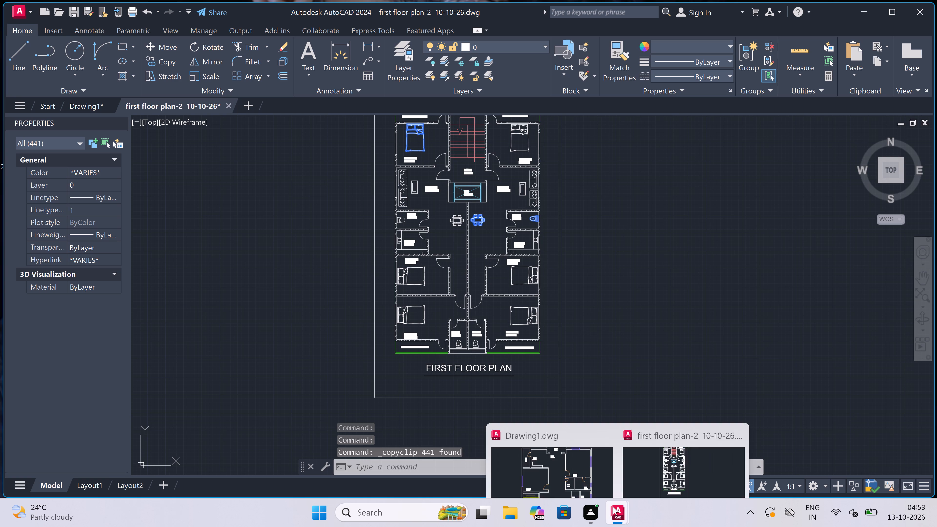
# Paste the copied bed, dining set and WC into Drawing1, in the empty space left of the floor plan.
pyautogui.click(575, 454)
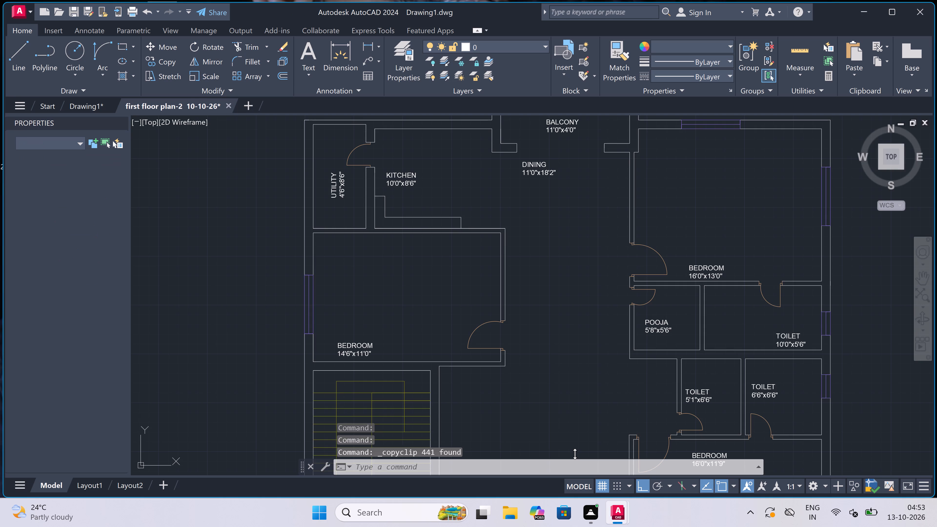
pyautogui.hotkey('ctrl', 'v')
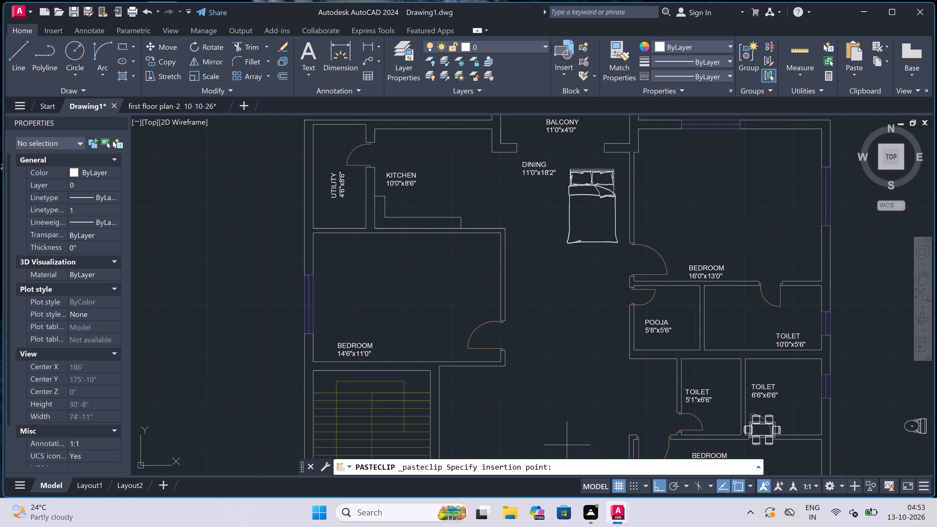
pyautogui.scroll(-4, 433, 341)
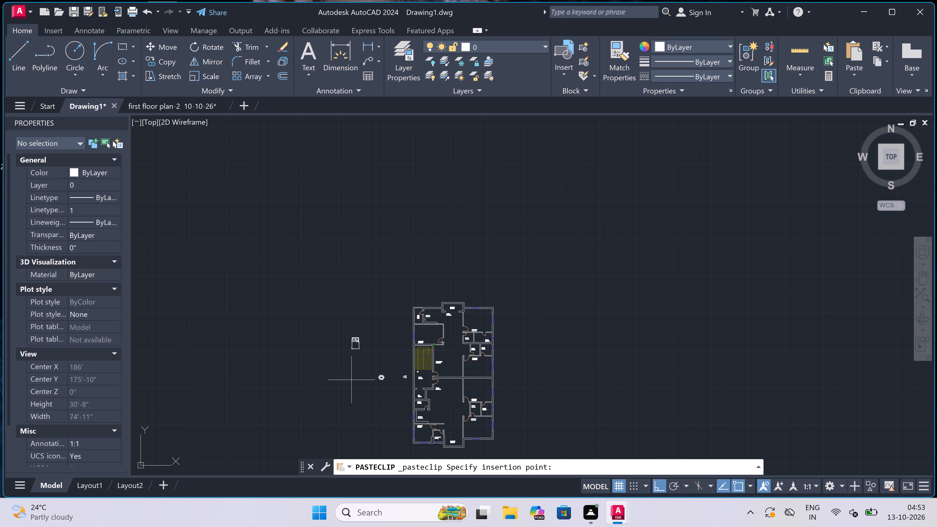
pyautogui.click(342, 377)
# Rotate the pasted bed outside the plan by 90° so its headboard faces left.
pyautogui.scroll(2, 334, 335)
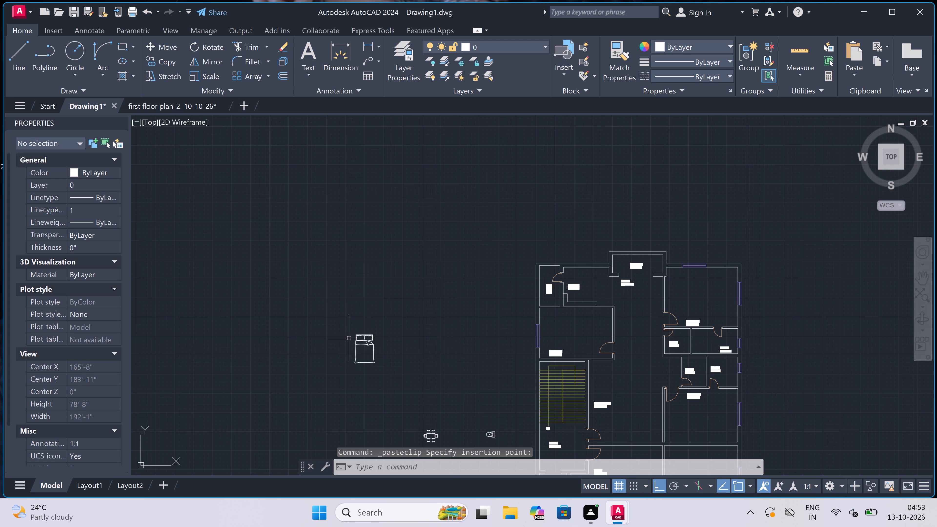
pyautogui.scroll(1, 352, 339)
pyautogui.moveTo(449, 303); pyautogui.dragTo(447, 308)
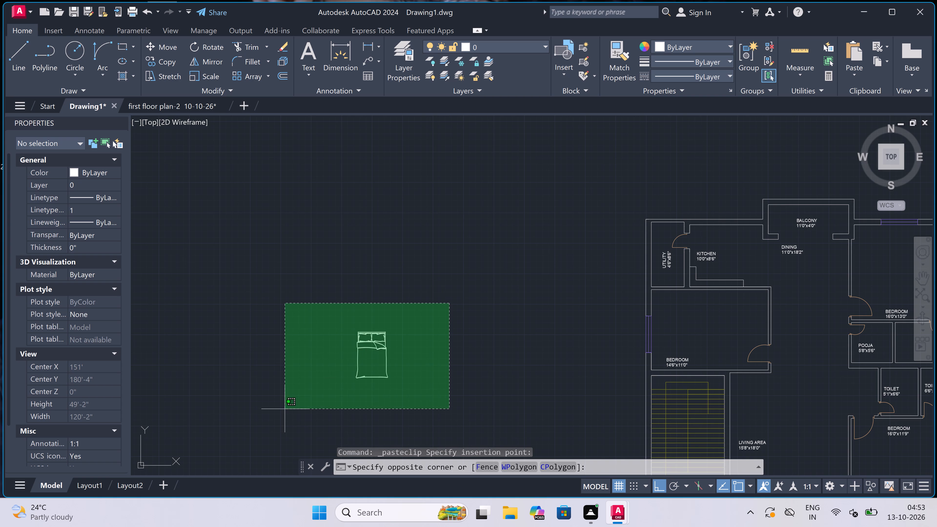
pyautogui.click(285, 408)
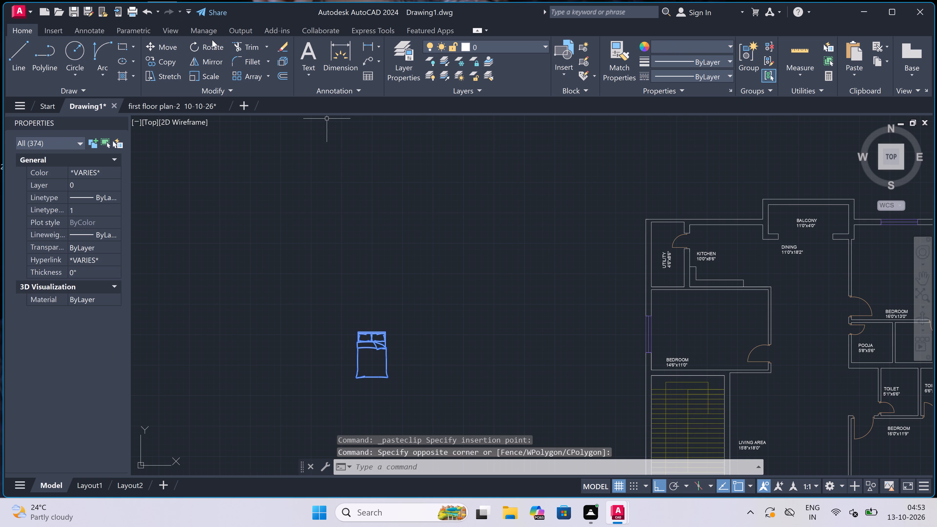
pyautogui.click(211, 44)
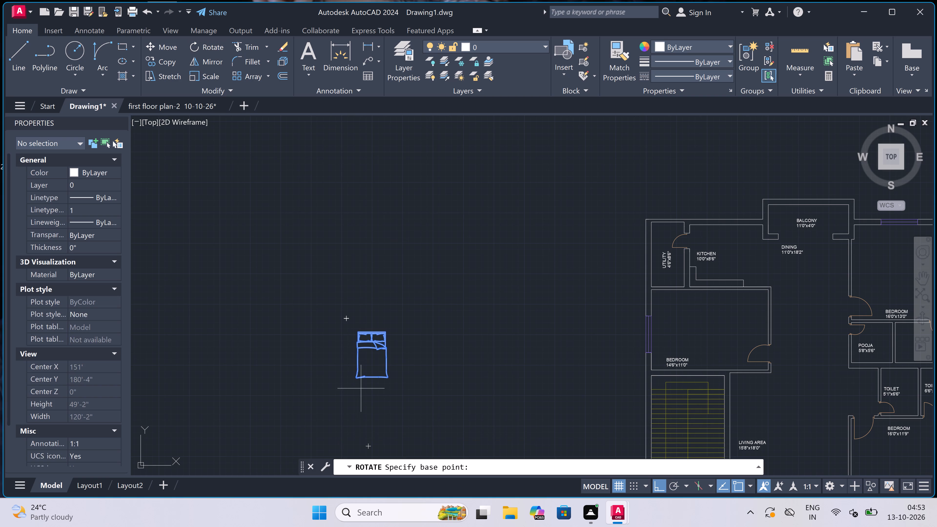
pyautogui.click(378, 364)
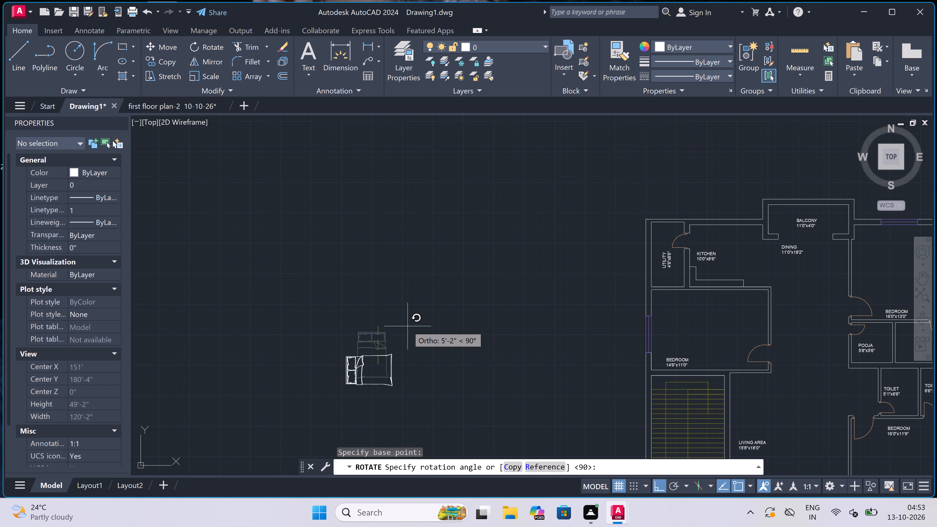
pyautogui.click(409, 325)
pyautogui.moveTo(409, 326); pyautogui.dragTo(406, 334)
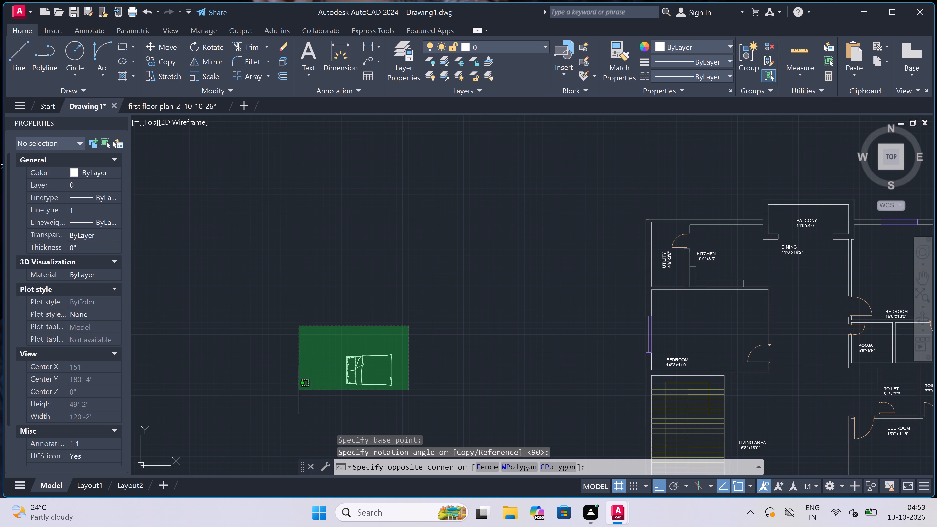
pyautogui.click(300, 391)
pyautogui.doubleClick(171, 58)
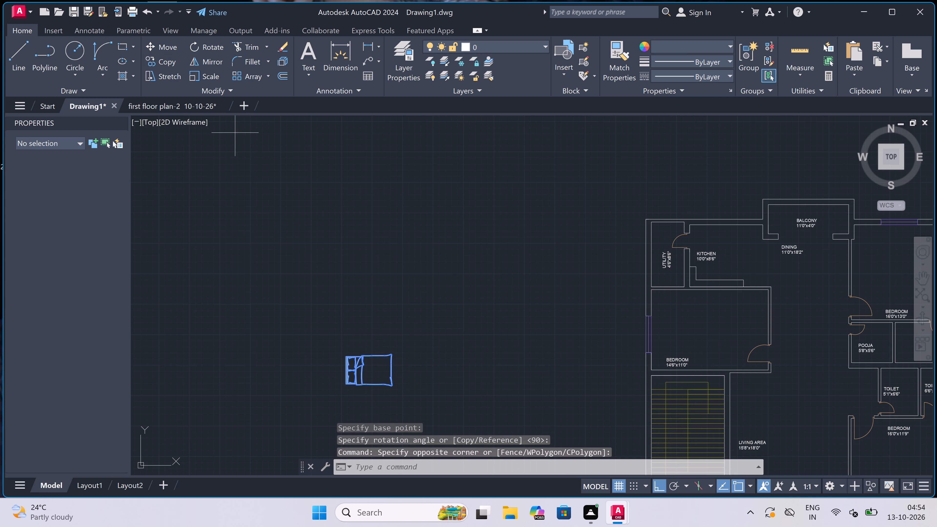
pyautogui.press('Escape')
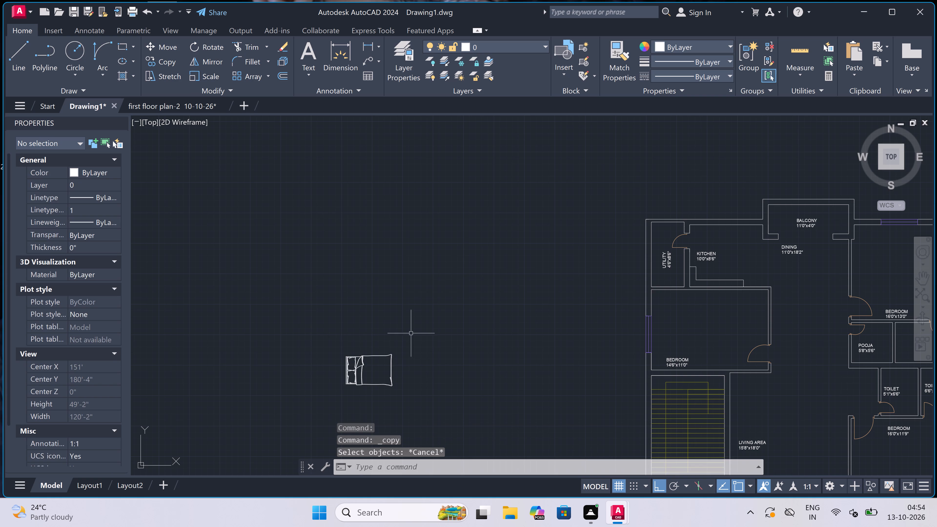
# With ortho off, copy the loose bed by its headboard midpoint into the 14'6"x11'0" bedroom, headboard beside the left window wall.
pyautogui.moveTo(413, 332); pyautogui.dragTo(414, 338)
pyautogui.click(333, 408)
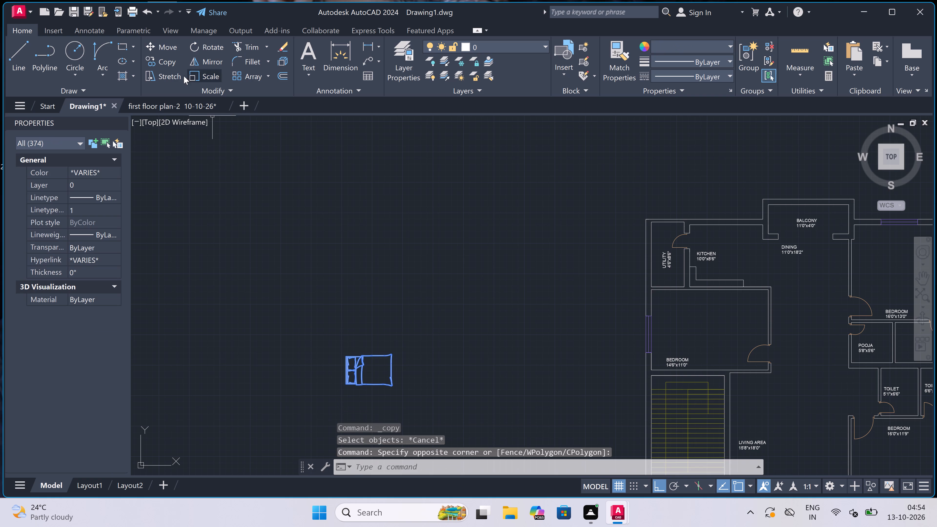
pyautogui.click(167, 57)
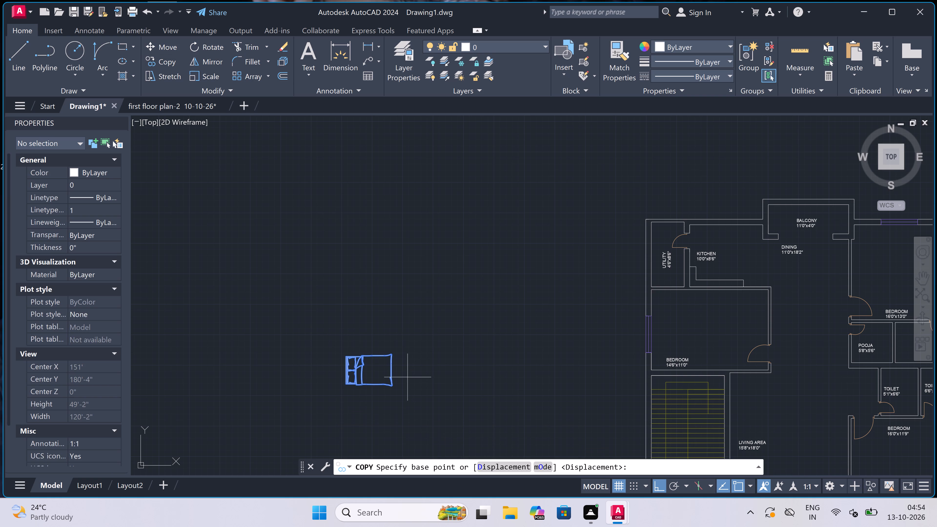
pyautogui.scroll(3, 332, 373)
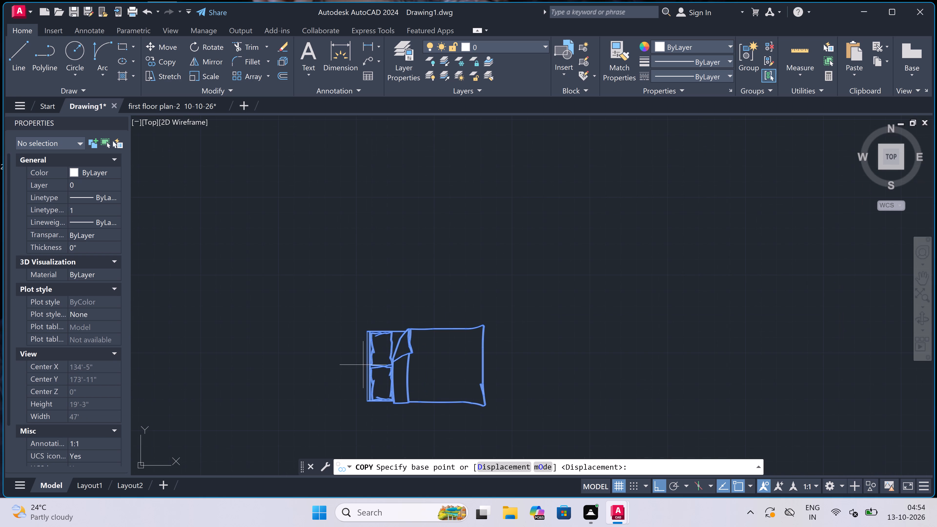
pyautogui.scroll(3, 368, 365)
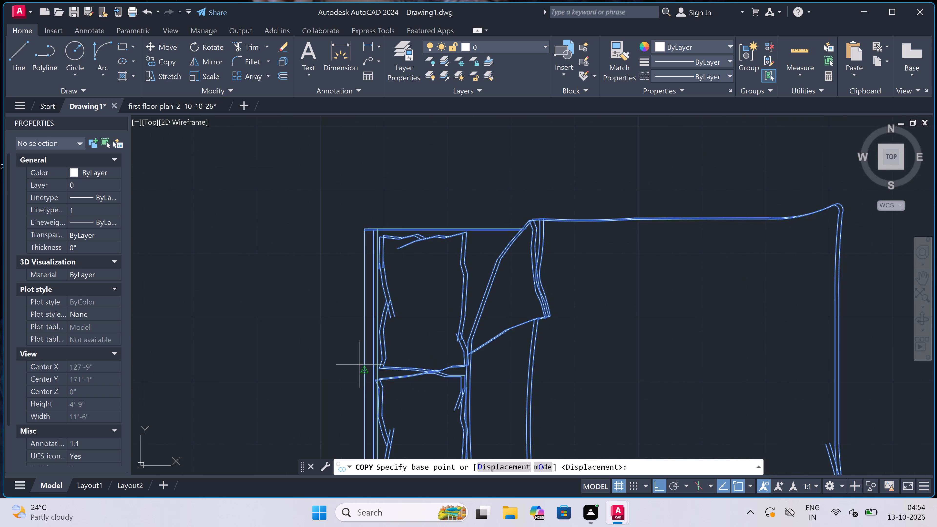
pyautogui.click(364, 369)
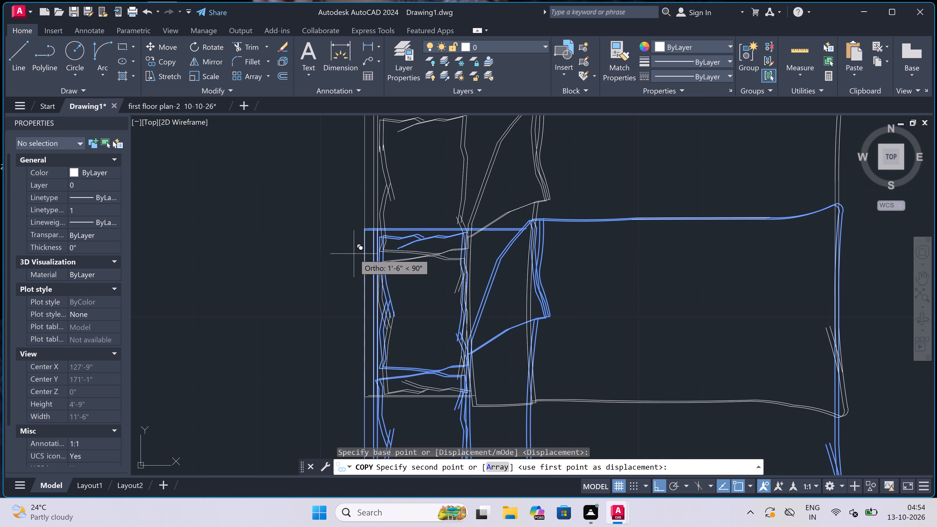
pyautogui.press('F8')
pyautogui.scroll(-9, 356, 255)
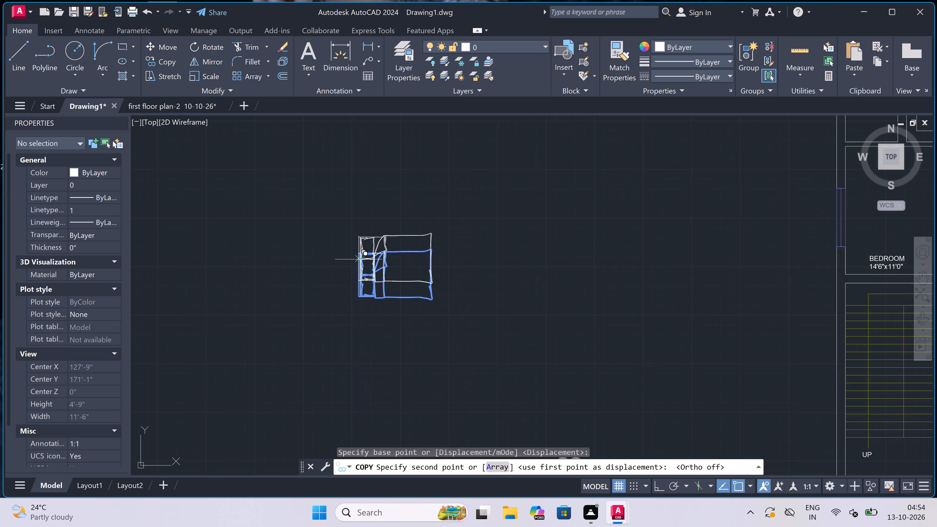
pyautogui.scroll(3, 457, 247)
pyautogui.scroll(3, 337, 261)
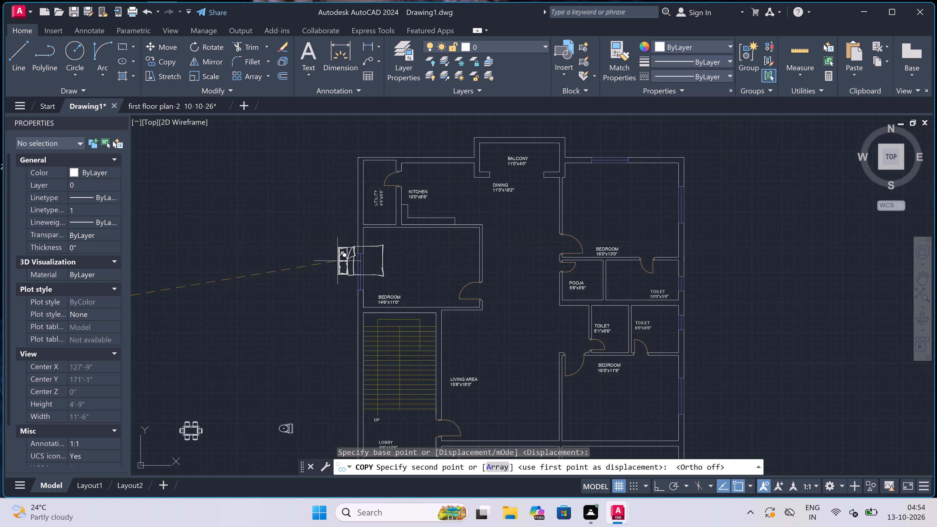
pyautogui.scroll(3, 418, 272)
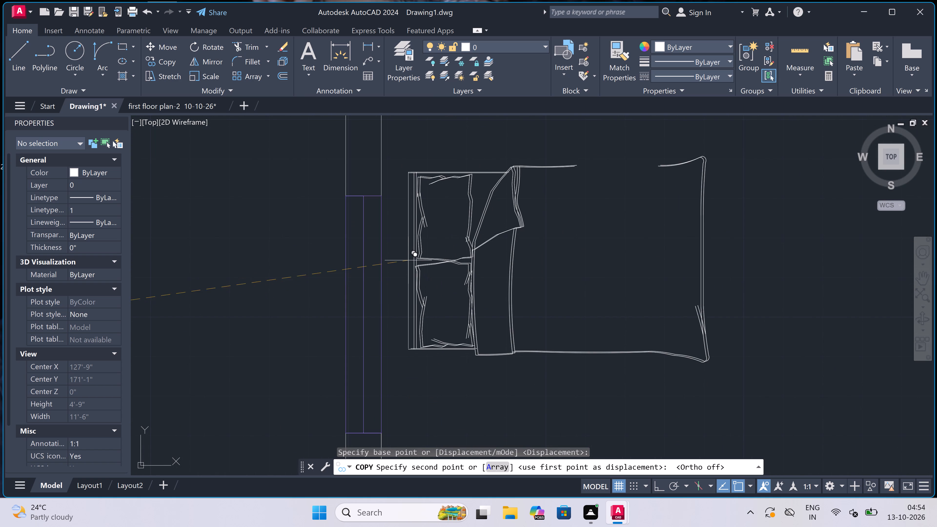
pyautogui.click(391, 252)
# Place another copy of the bed in the 9'2"x10'0" bedroom, headboard beside the left window, and end the copying.
pyautogui.scroll(-6, 391, 251)
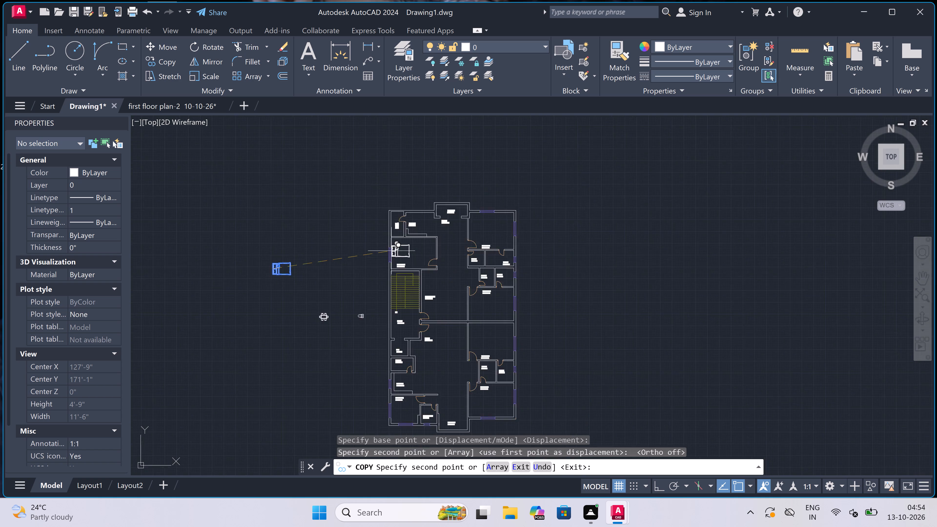
pyautogui.scroll(-1, 391, 251)
pyautogui.scroll(3, 394, 326)
pyautogui.scroll(-2, 395, 362)
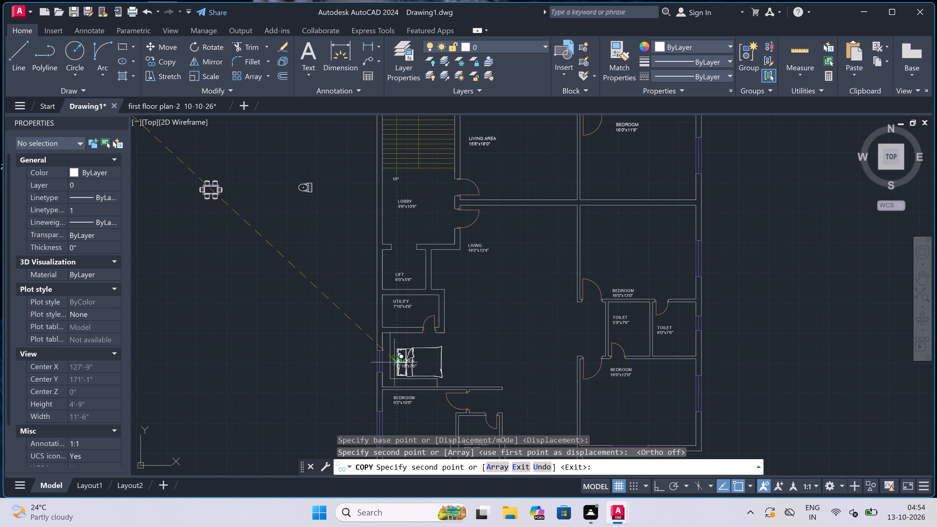
pyautogui.scroll(-1, 395, 362)
pyautogui.scroll(4, 390, 384)
pyautogui.scroll(2, 424, 351)
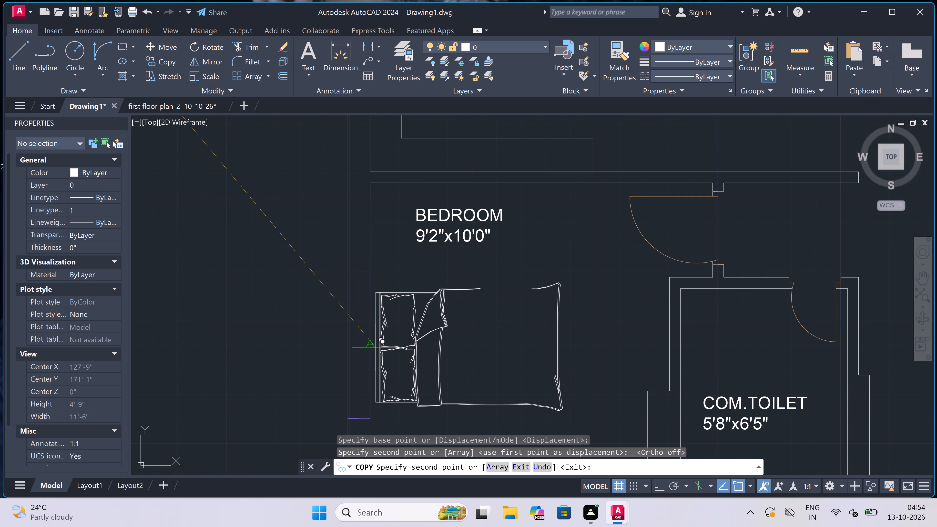
pyautogui.scroll(3, 376, 347)
pyautogui.click(377, 347)
pyautogui.scroll(-9, 382, 345)
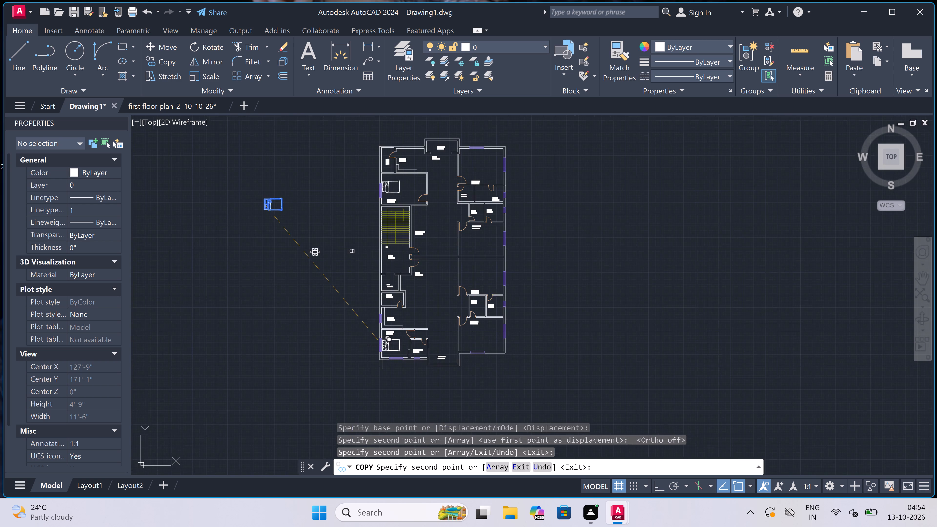
pyautogui.scroll(-1, 382, 345)
pyautogui.press('Escape')
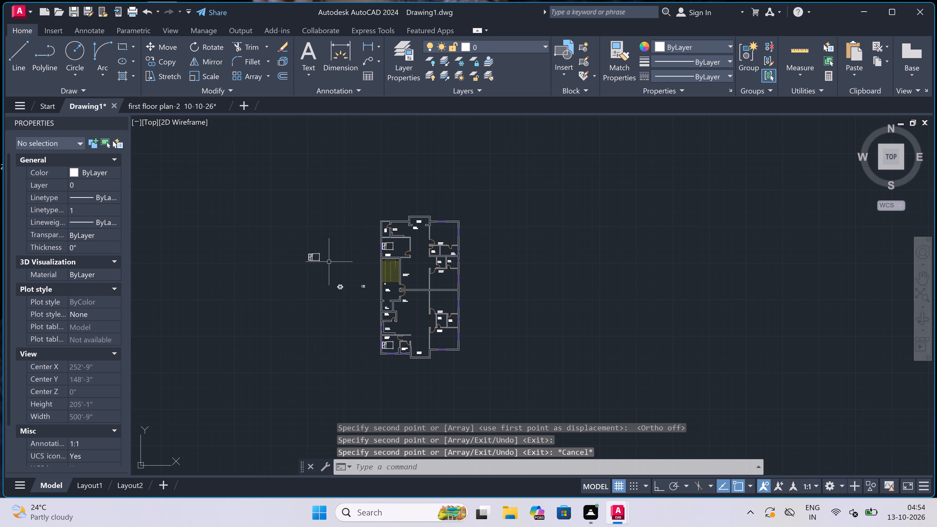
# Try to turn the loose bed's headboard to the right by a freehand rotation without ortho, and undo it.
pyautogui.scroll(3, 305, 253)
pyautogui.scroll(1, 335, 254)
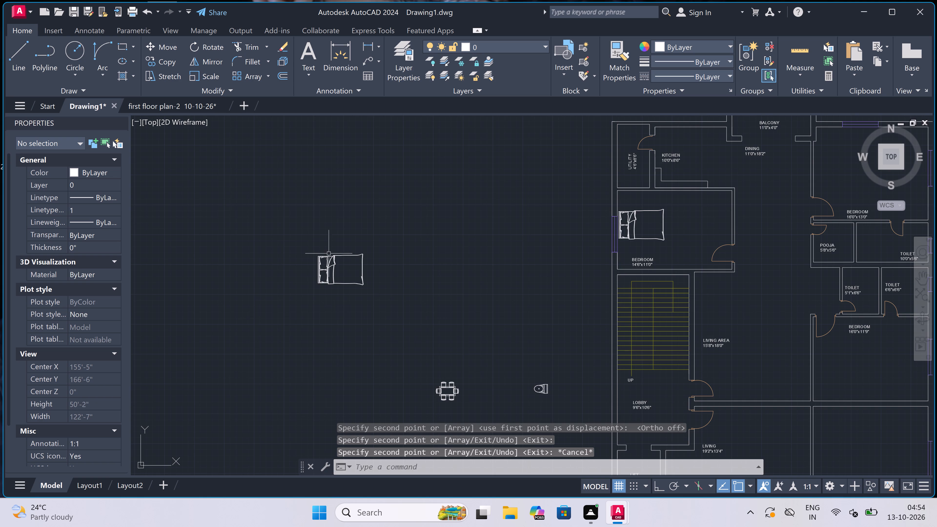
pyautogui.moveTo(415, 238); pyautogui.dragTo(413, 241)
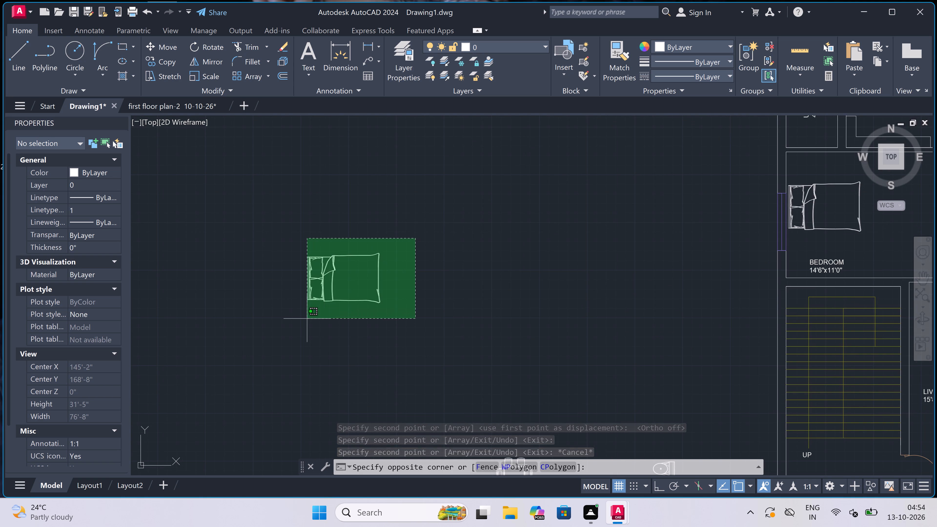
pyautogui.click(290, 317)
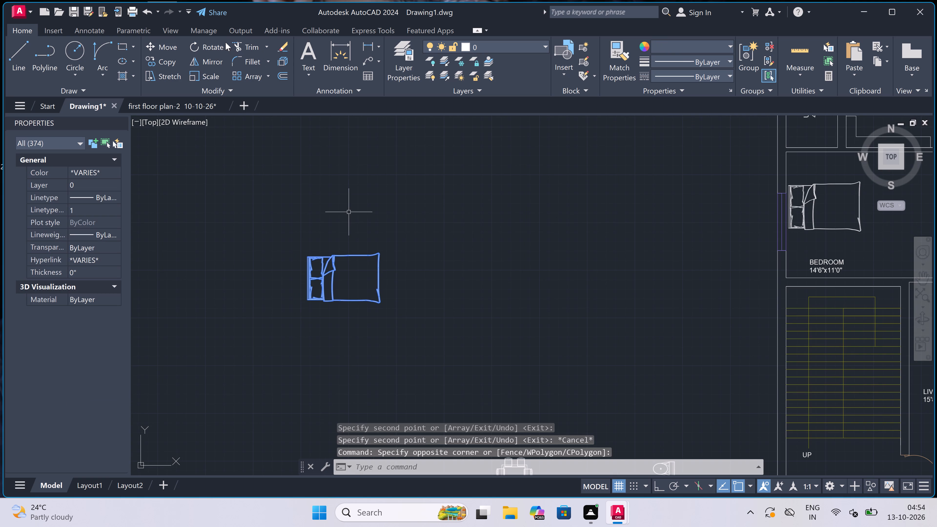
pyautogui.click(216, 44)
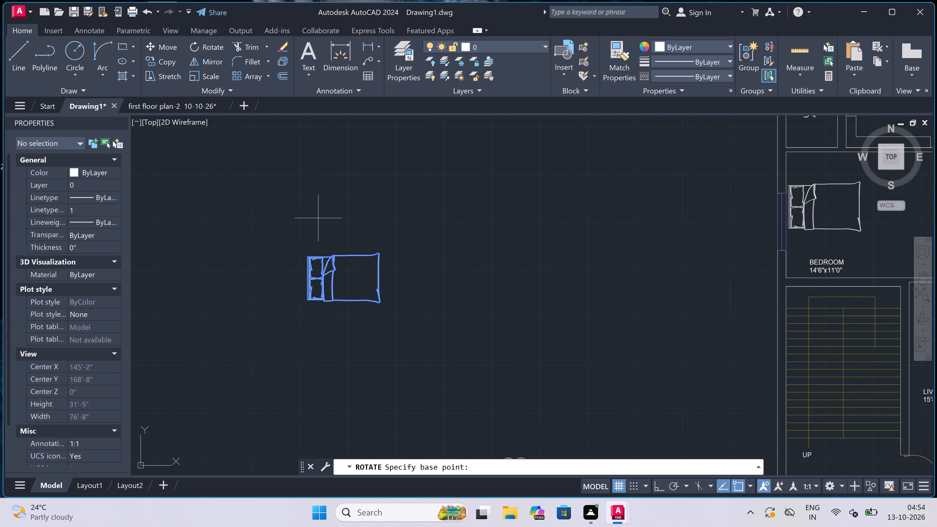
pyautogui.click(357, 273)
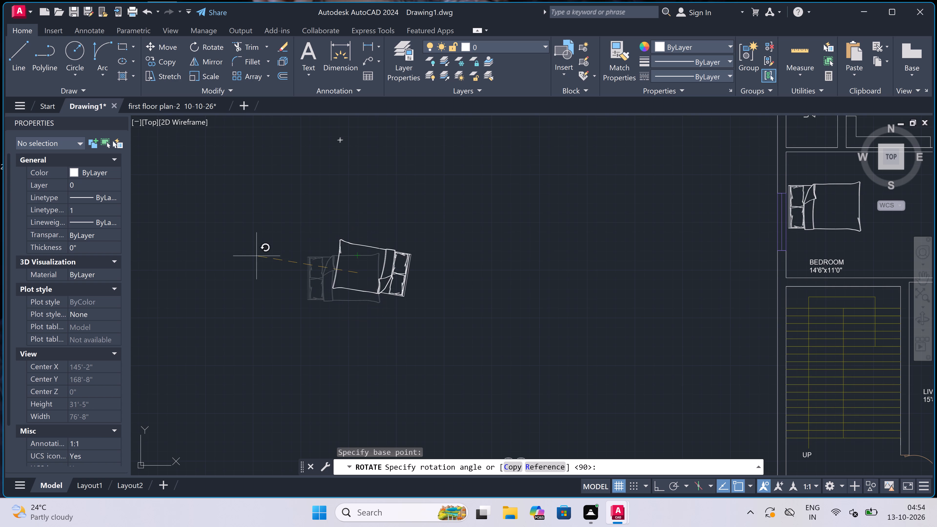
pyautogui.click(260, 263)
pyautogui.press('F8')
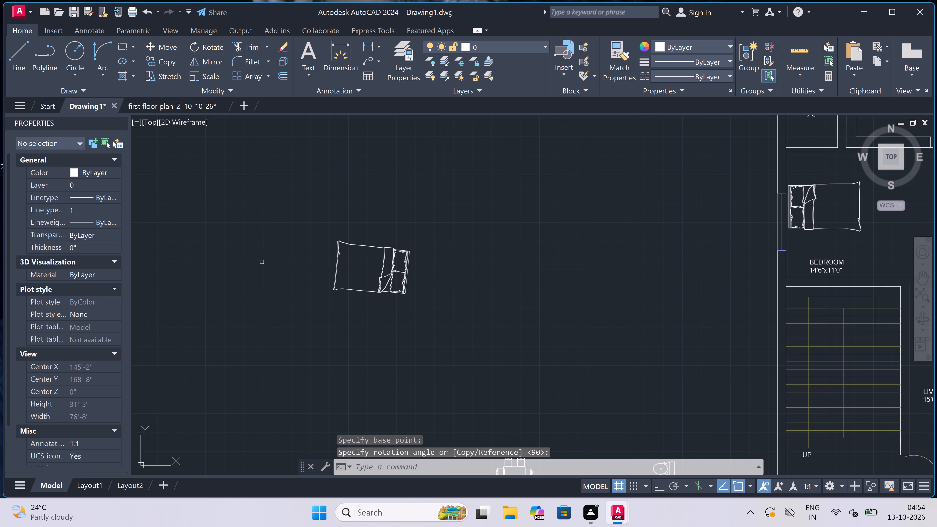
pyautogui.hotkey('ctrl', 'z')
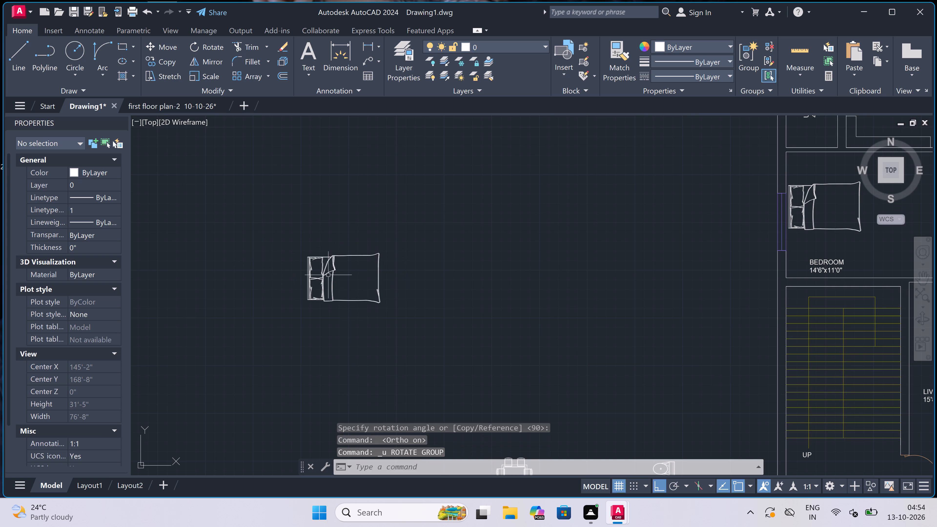
# With ortho on, rotate the loose bed left of the plan by 180° so its headboard faces right.
pyautogui.click(399, 243)
pyautogui.click(271, 309)
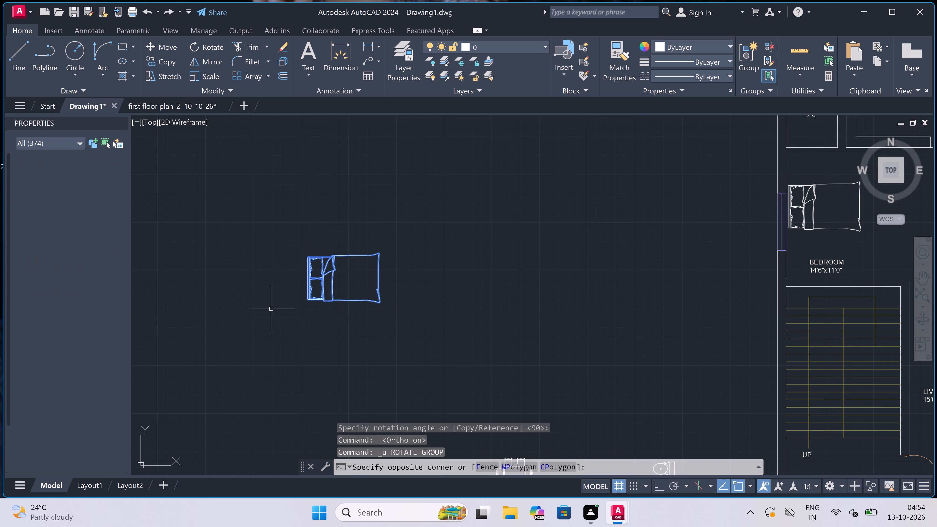
pyautogui.click(210, 46)
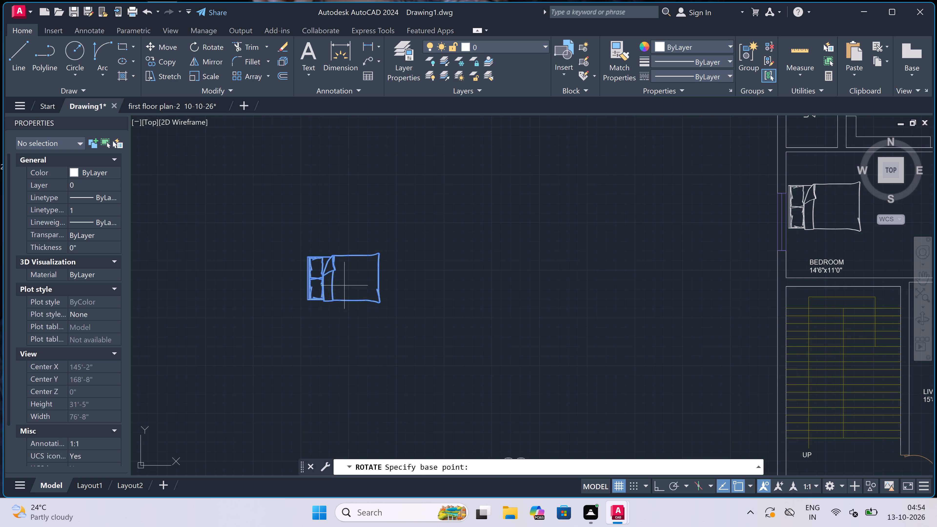
pyautogui.click(350, 279)
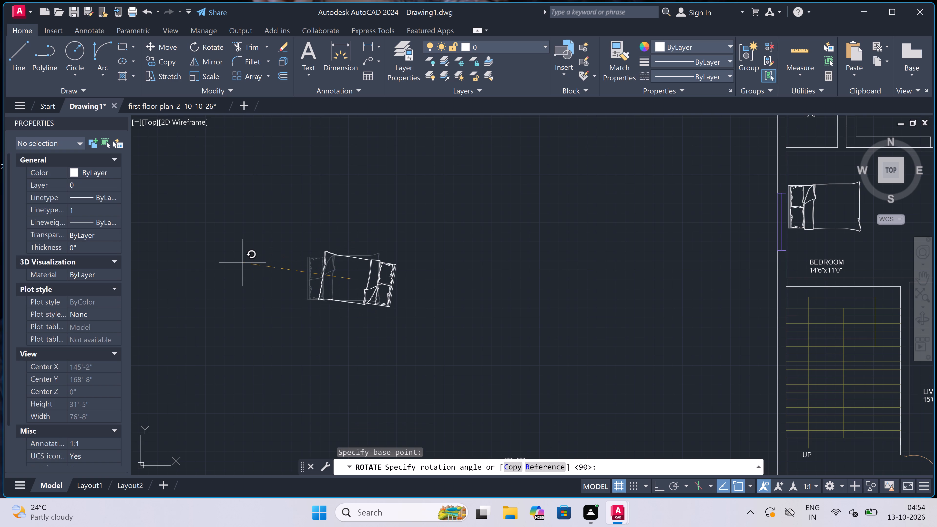
pyautogui.press('F8')
pyautogui.doubleClick(231, 279)
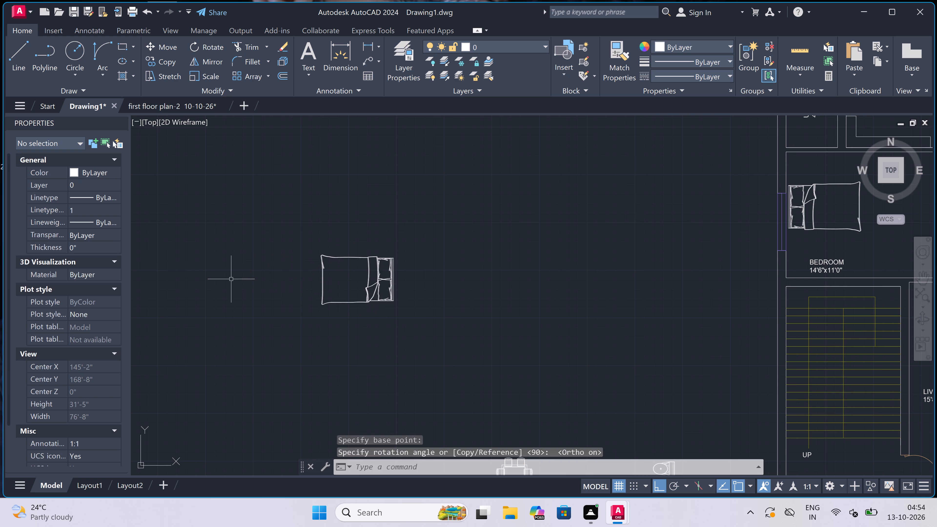
# With ortho off, copy the loose bed by its headboard midpoint into the upper 16'0"x13'0" bedroom, headboard beside the right-hand window.
pyautogui.press('Escape')
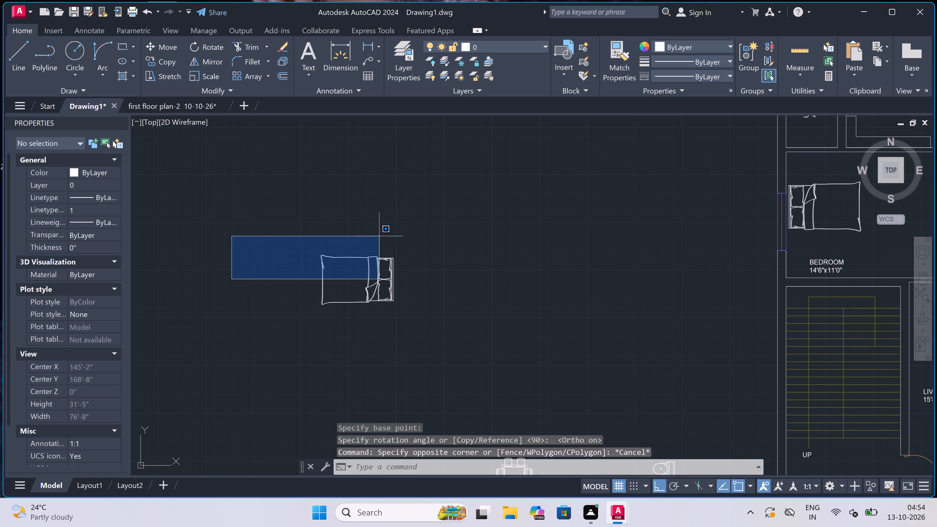
pyautogui.click(421, 232)
pyautogui.click(421, 234)
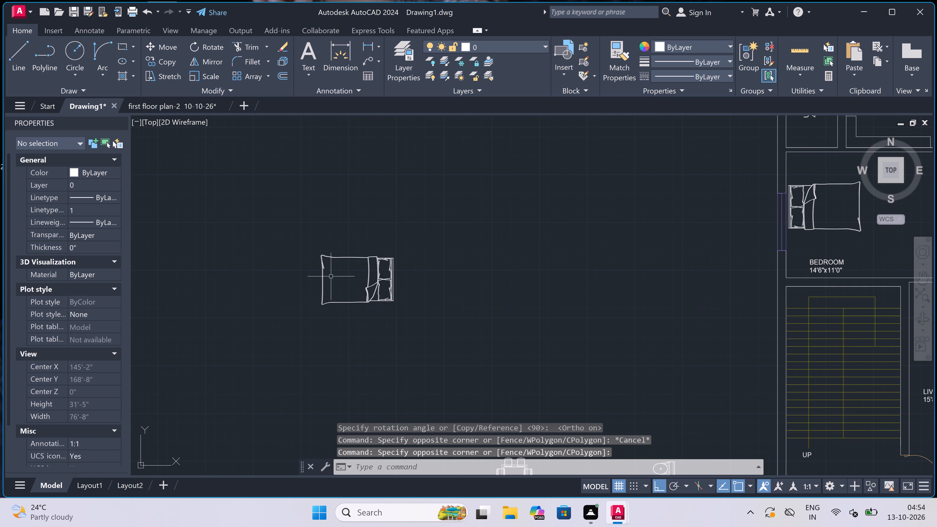
pyautogui.click(406, 244)
pyautogui.click(218, 329)
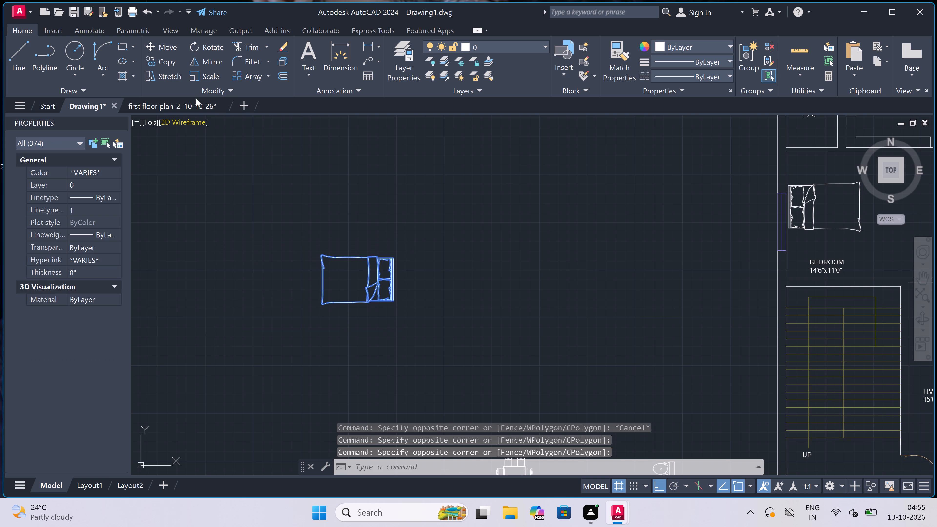
pyautogui.click(167, 58)
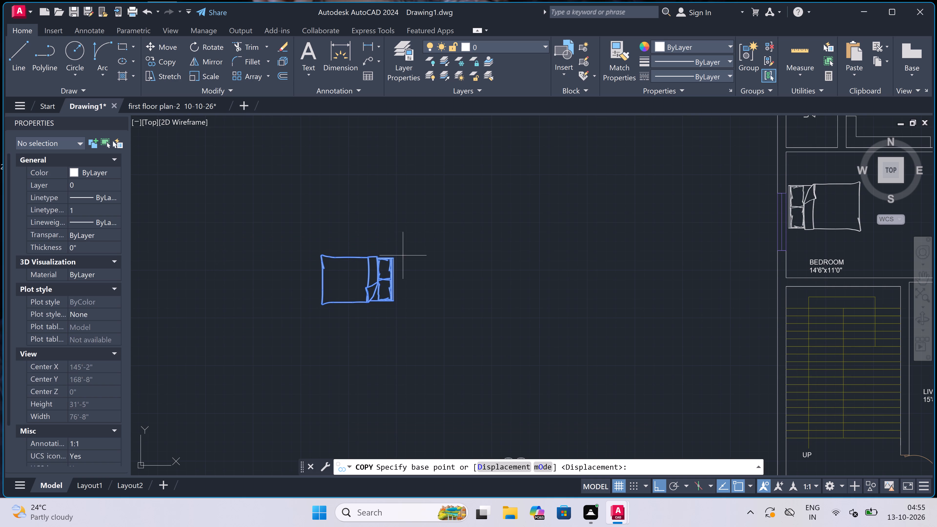
pyautogui.click(396, 277)
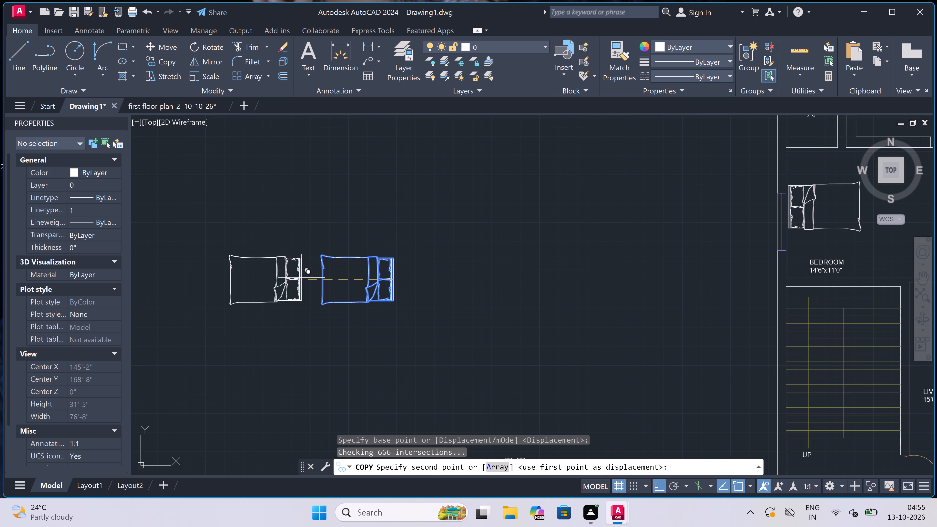
pyautogui.scroll(-2, 293, 280)
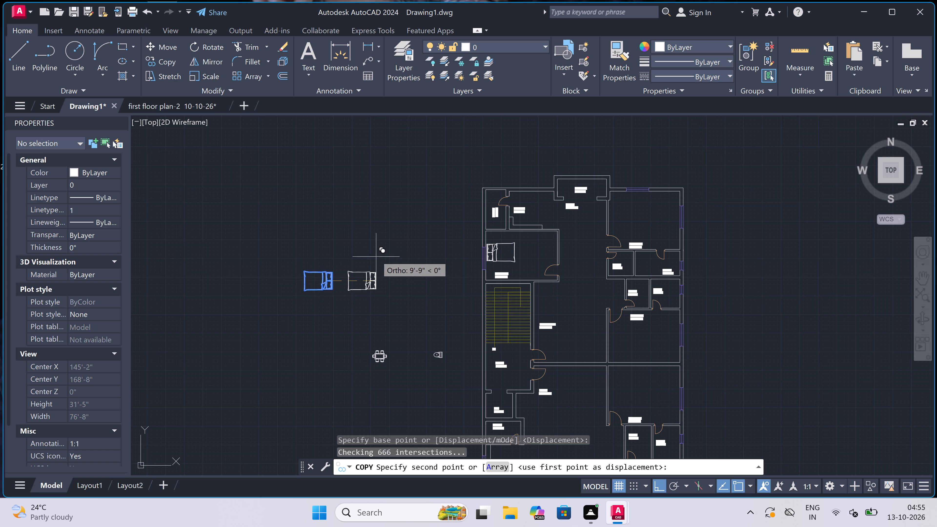
pyautogui.press('F8')
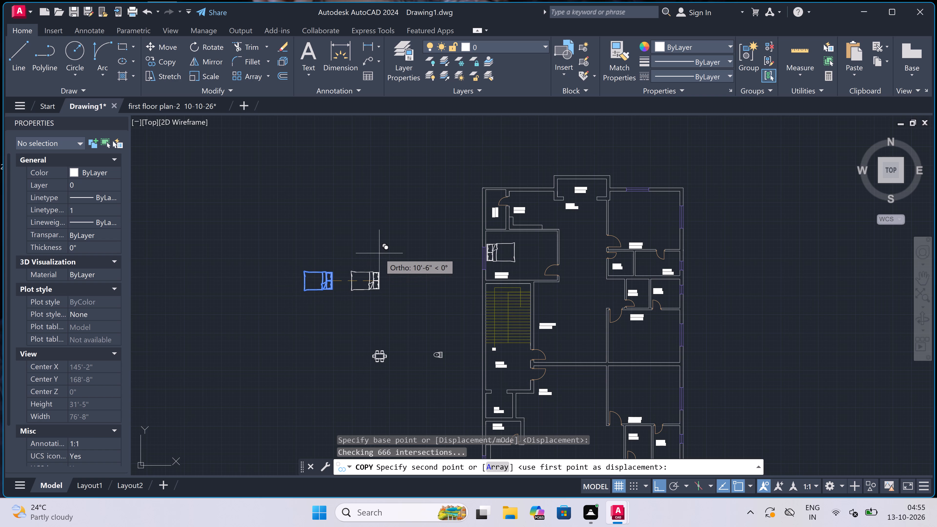
pyautogui.scroll(-2, 405, 235)
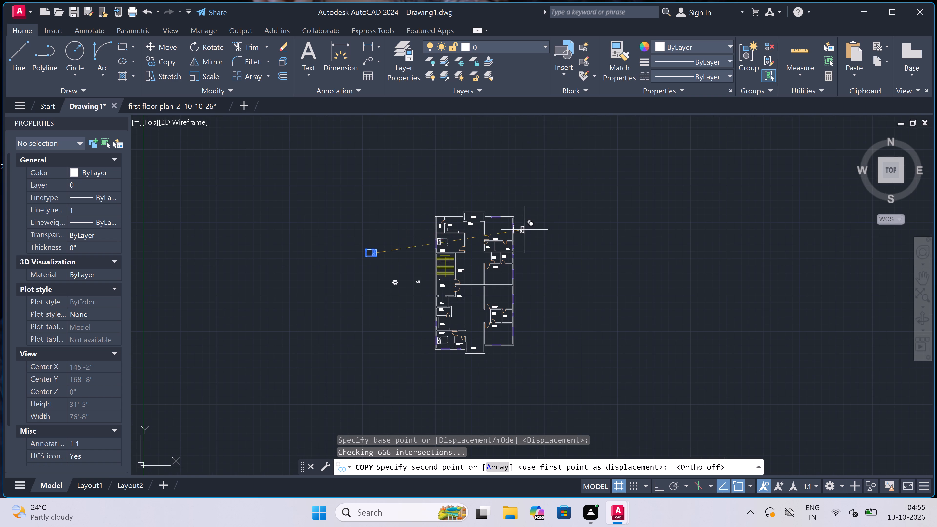
pyautogui.scroll(3, 506, 224)
pyautogui.scroll(3, 530, 246)
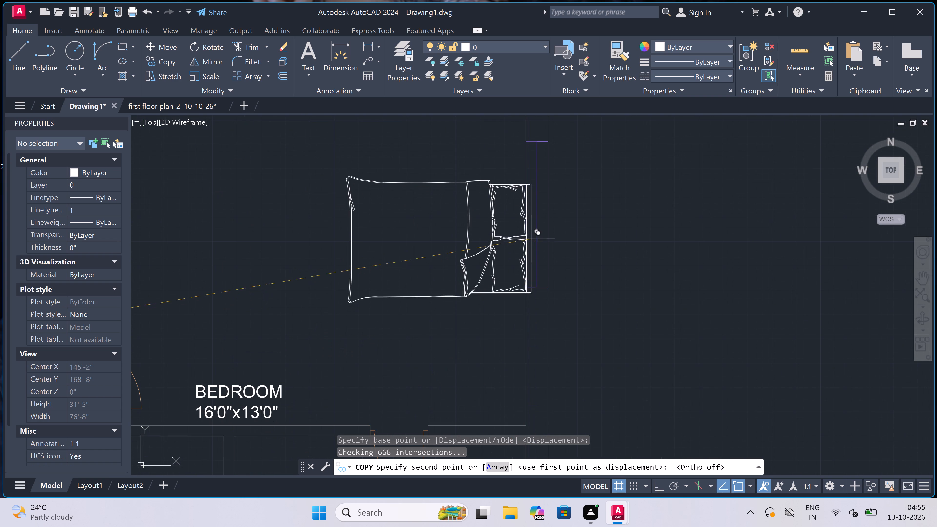
pyautogui.click(519, 204)
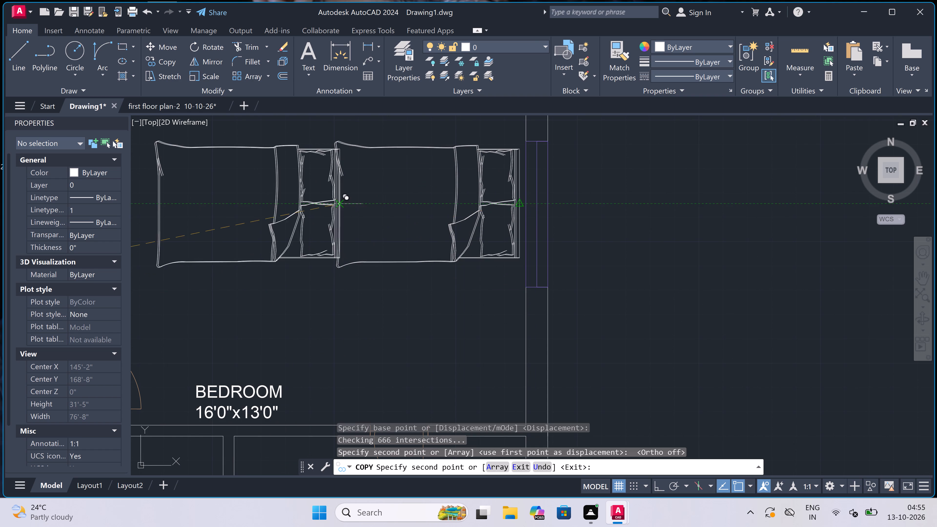
# Place another copy of the bed in the lower 16'0"x13'0" bedroom, headboard beside the right-hand window wall.
pyautogui.scroll(-7, 343, 202)
pyautogui.scroll(3, 347, 252)
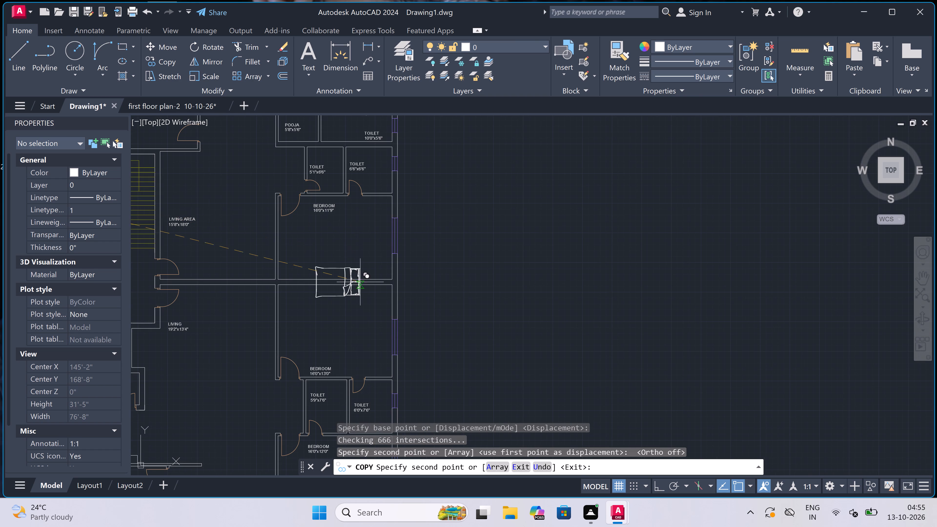
pyautogui.scroll(4, 372, 320)
pyautogui.scroll(-3, 415, 313)
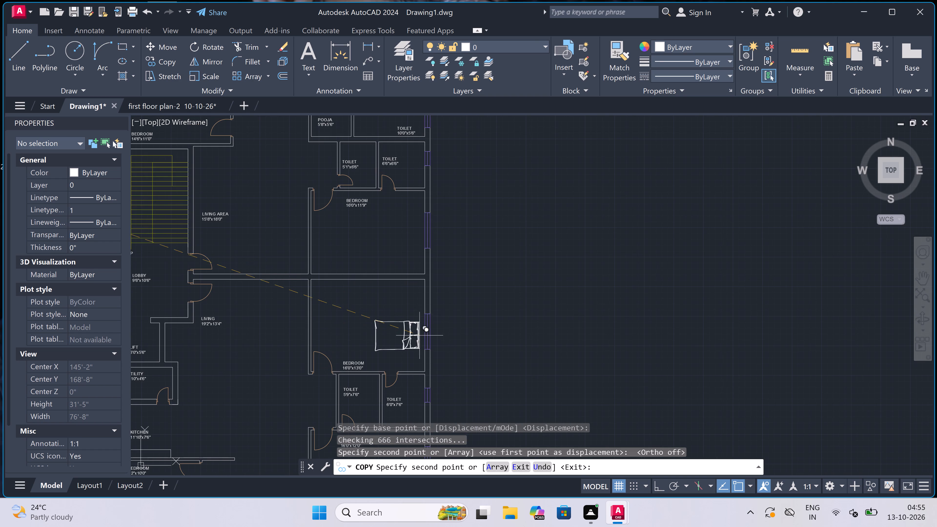
pyautogui.scroll(4, 419, 340)
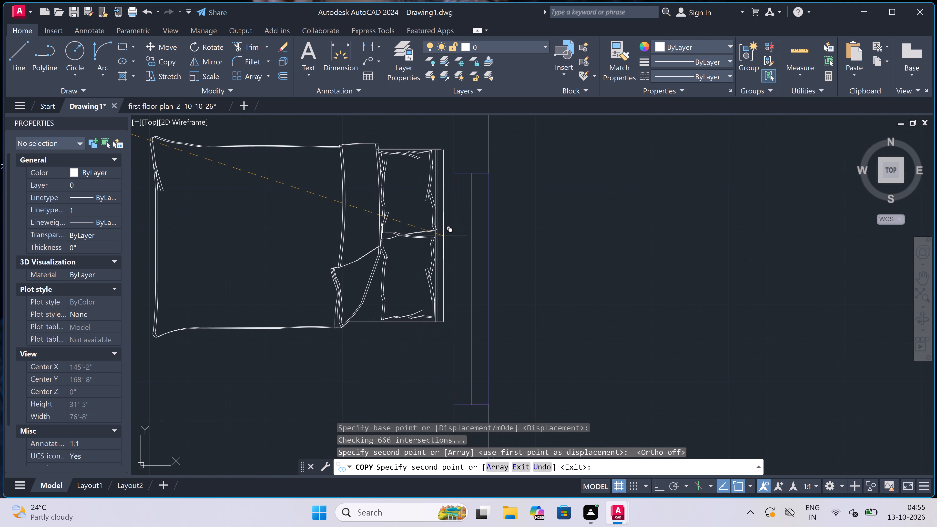
pyautogui.click(447, 232)
# Place a further copy of the bed in the 16'0"x12'0" bedroom, headboard beside the right-hand window, and end the copying.
pyautogui.scroll(-9, 387, 224)
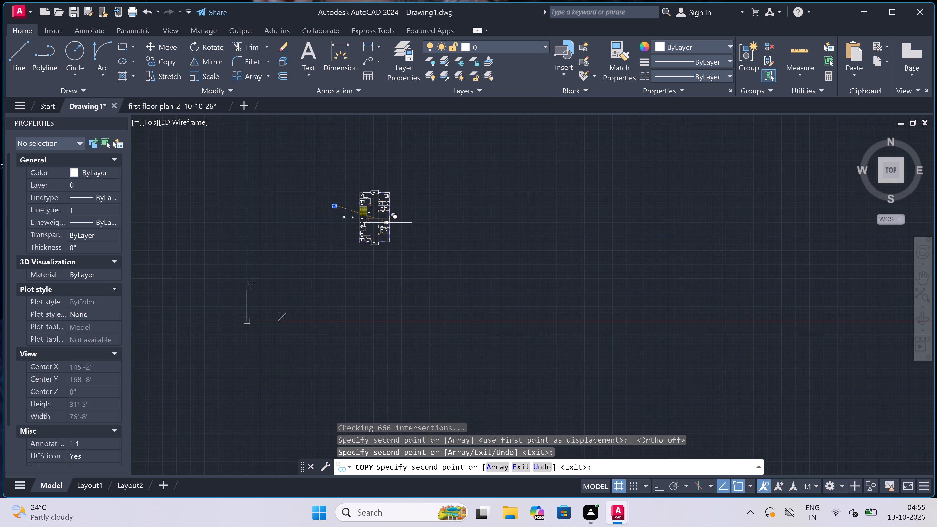
pyautogui.scroll(4, 385, 241)
pyautogui.scroll(4, 397, 201)
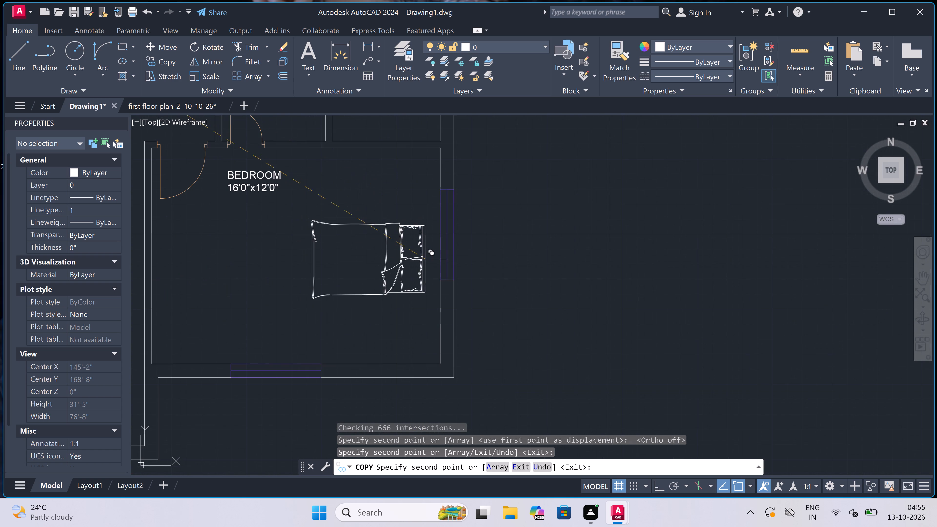
pyautogui.scroll(3, 432, 249)
pyautogui.click(449, 247)
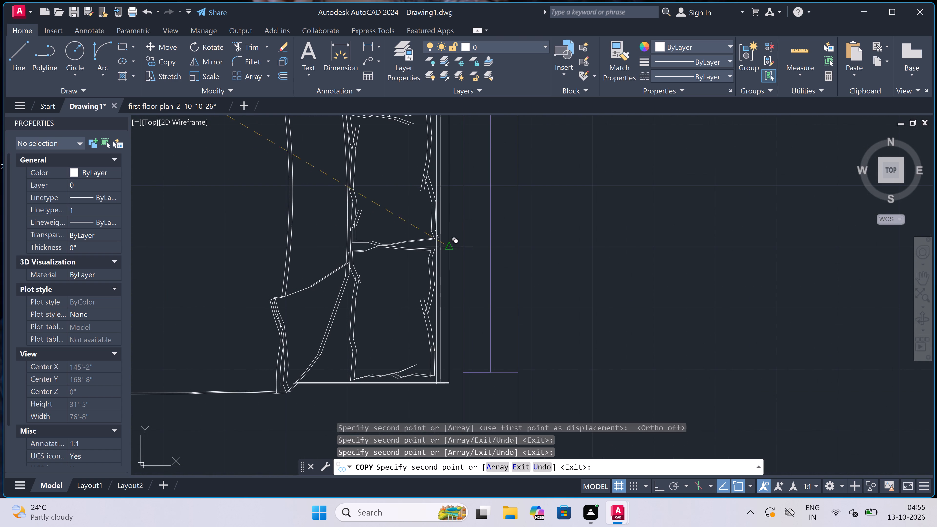
pyautogui.scroll(-8, 305, 260)
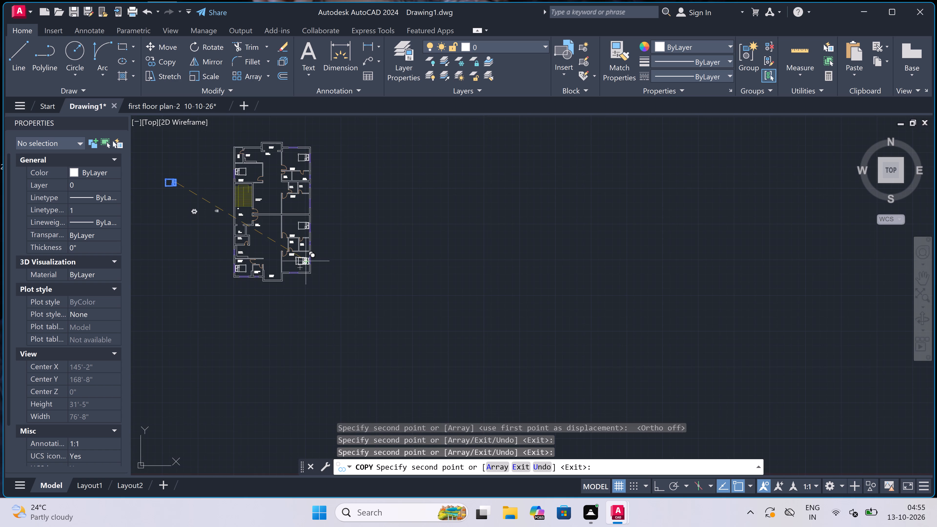
pyautogui.press('Escape')
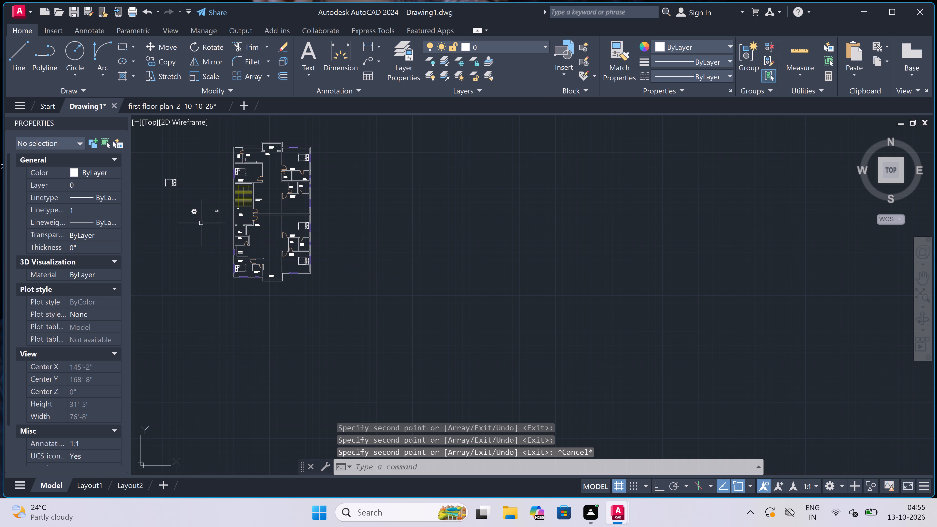
# Scale the loose dining set left of the plan up slightly by eye, using the table's centre as base point.
pyautogui.scroll(3, 189, 210)
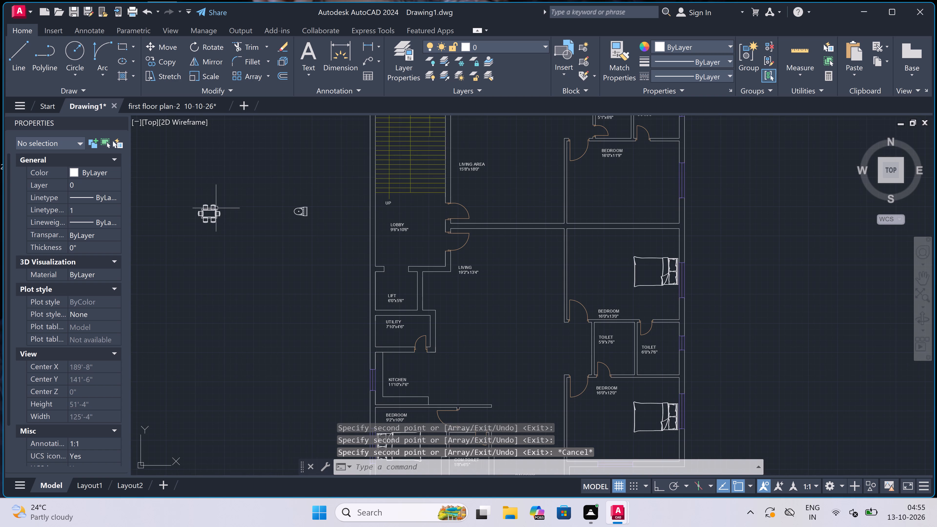
pyautogui.scroll(1, 201, 199)
pyautogui.moveTo(263, 185); pyautogui.dragTo(260, 189)
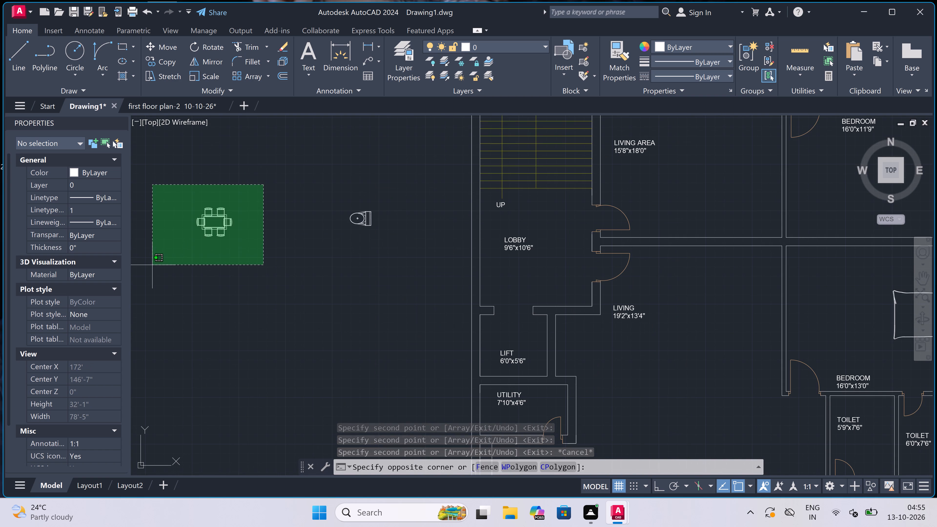
pyautogui.moveTo(152, 265); pyautogui.dragTo(154, 263)
pyautogui.click(209, 73)
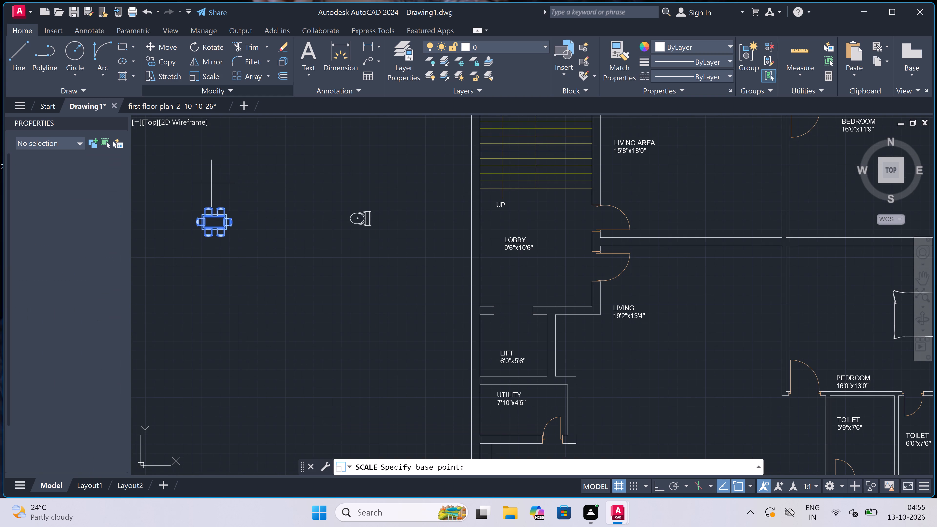
pyautogui.click(215, 219)
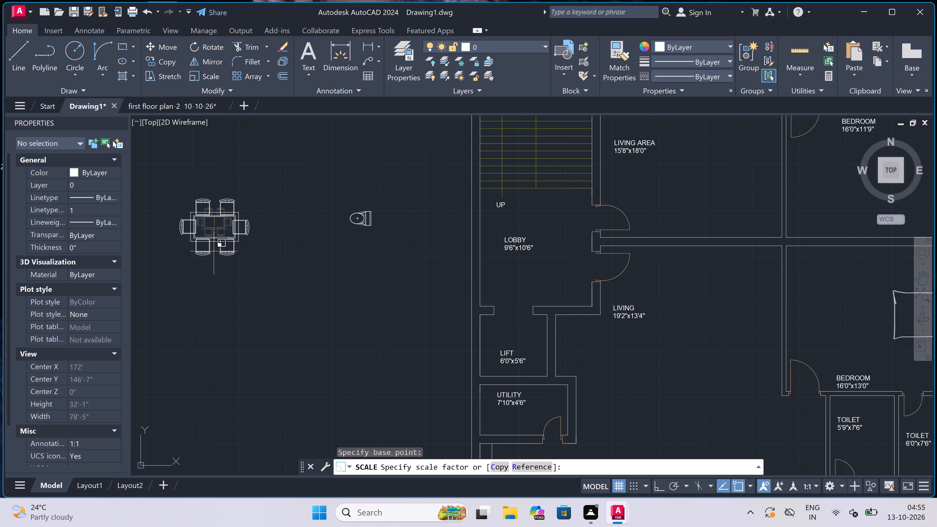
pyautogui.click(216, 242)
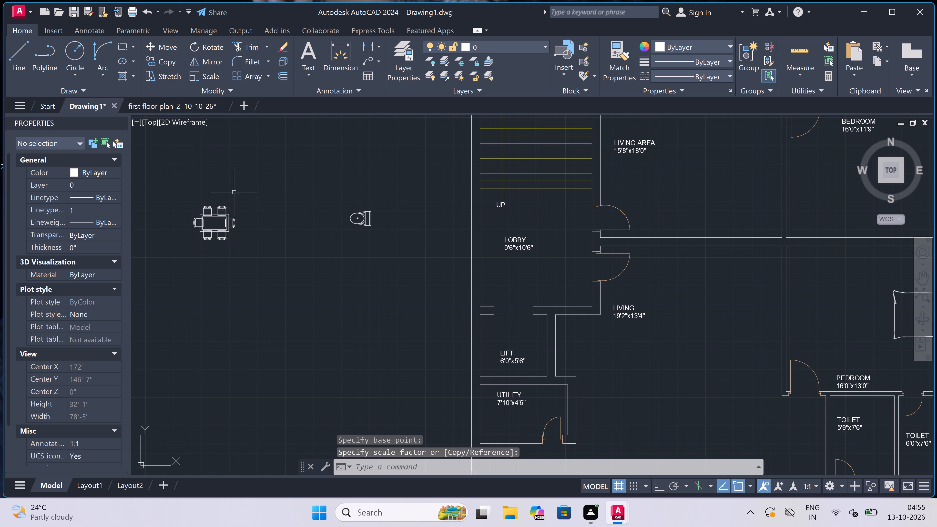
# Copy the enlarged dining set by its table centre into the 11'0"x18'2" dining area, just below the room label.
pyautogui.moveTo(250, 185); pyautogui.dragTo(243, 195)
pyautogui.moveTo(173, 257); pyautogui.dragTo(175, 256)
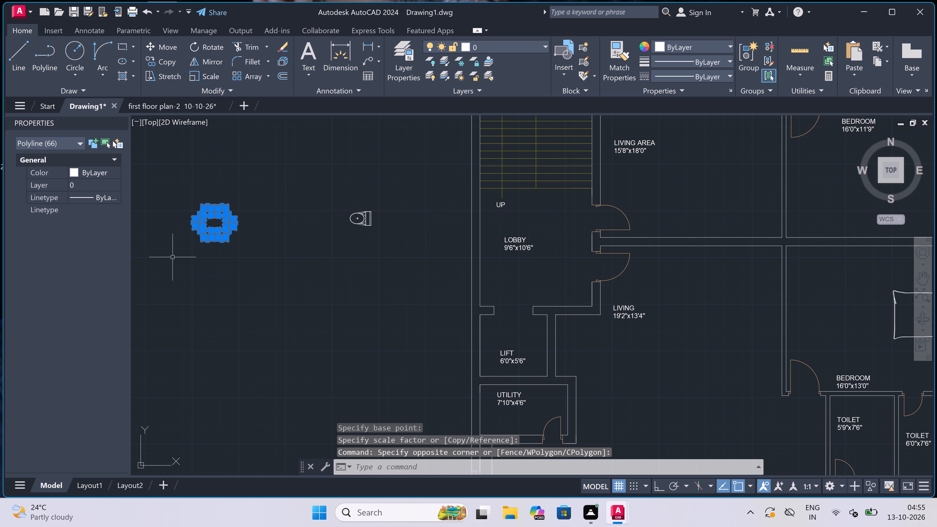
pyautogui.moveTo(163, 59); pyautogui.dragTo(166, 60)
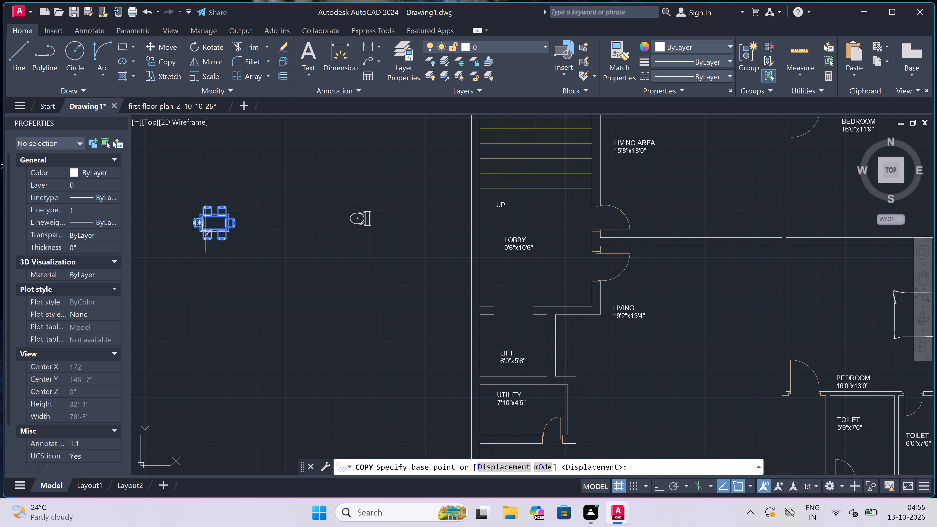
pyautogui.click(213, 224)
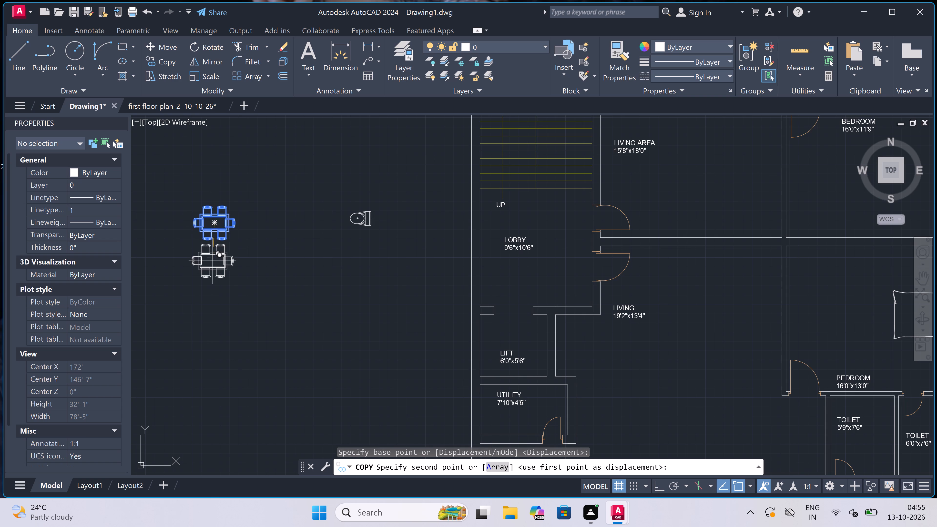
pyautogui.scroll(-4, 213, 264)
pyautogui.scroll(3, 318, 147)
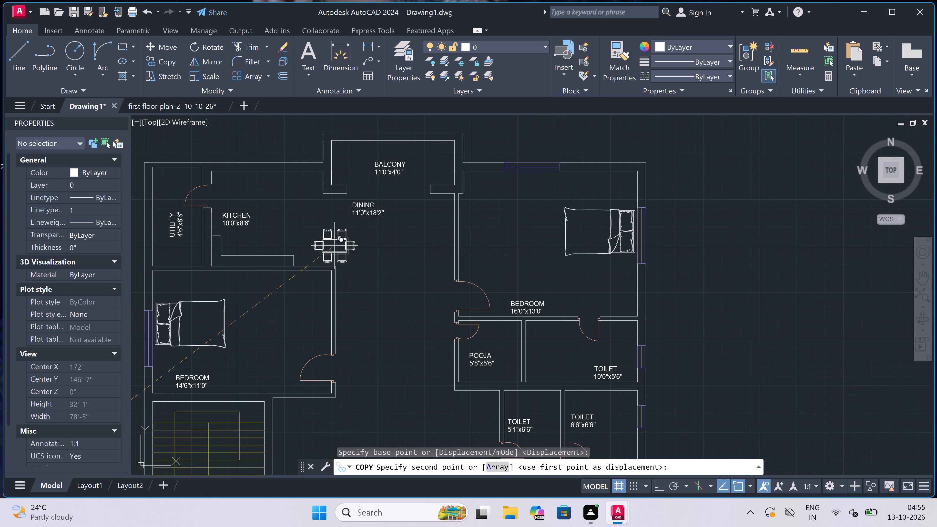
pyautogui.click(384, 244)
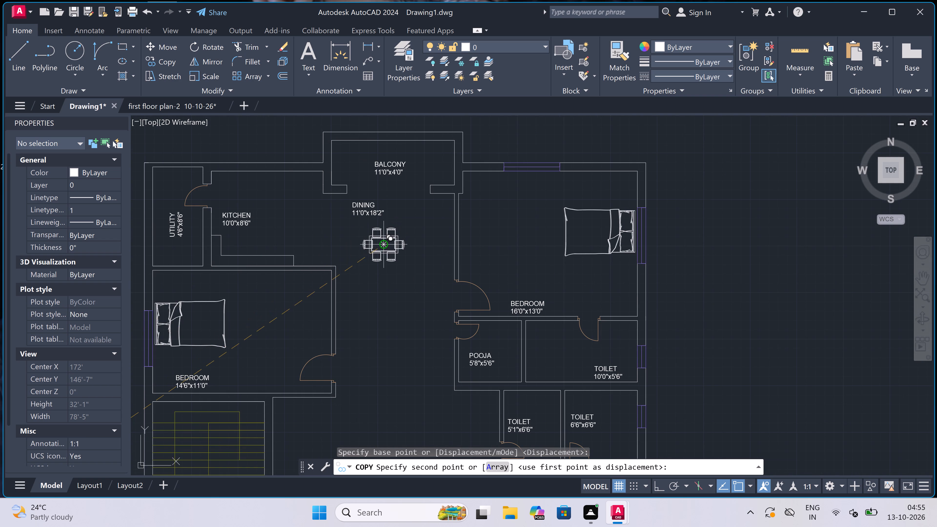
# Place another copy of the dining set in the open area above the 10'0"x5'2" balcony, and end the copying.
pyautogui.scroll(-3, 309, 213)
pyautogui.scroll(1, 303, 319)
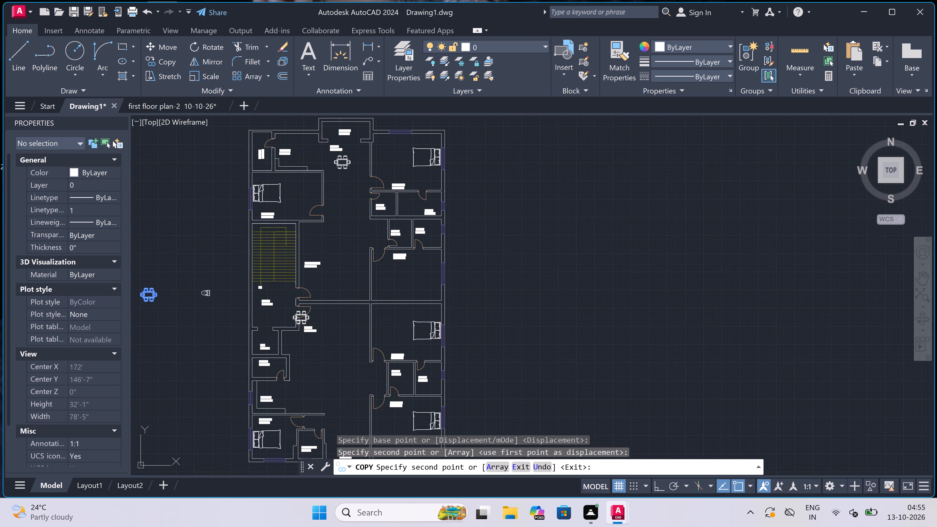
pyautogui.scroll(2, 303, 319)
pyautogui.scroll(-3, 309, 305)
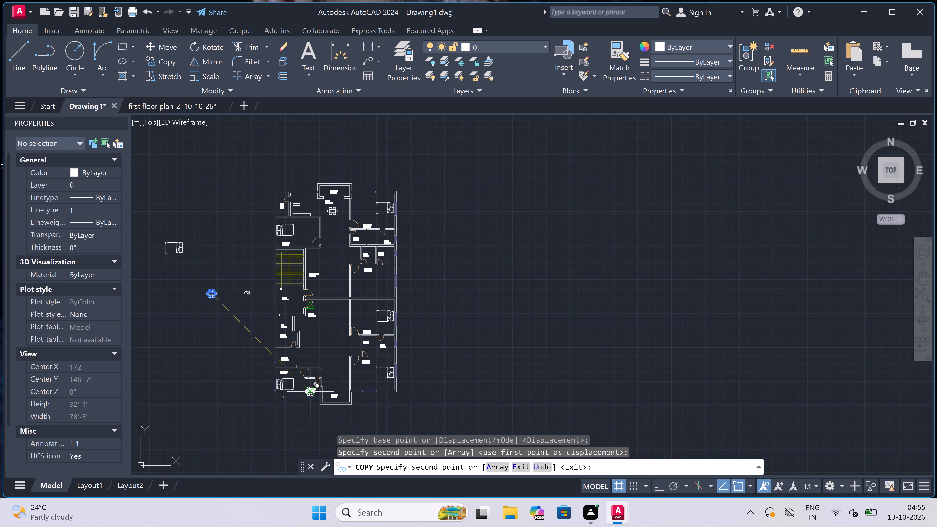
pyautogui.scroll(3, 310, 391)
pyautogui.scroll(1, 297, 299)
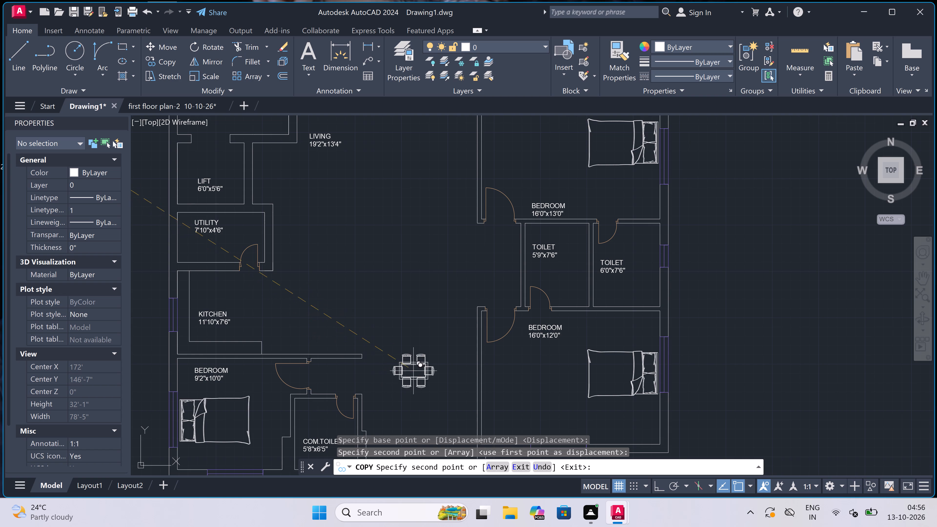
pyautogui.scroll(-2, 415, 329)
pyautogui.scroll(2, 415, 364)
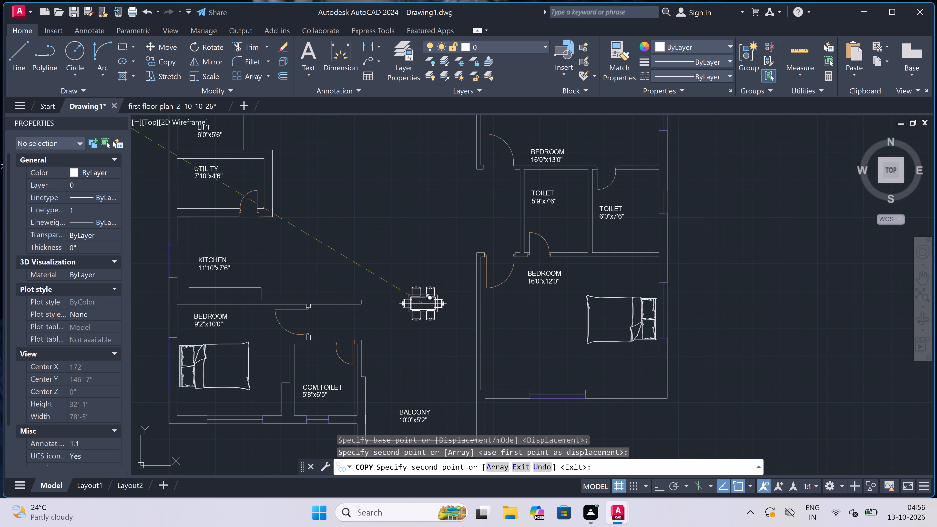
pyautogui.doubleClick(424, 303)
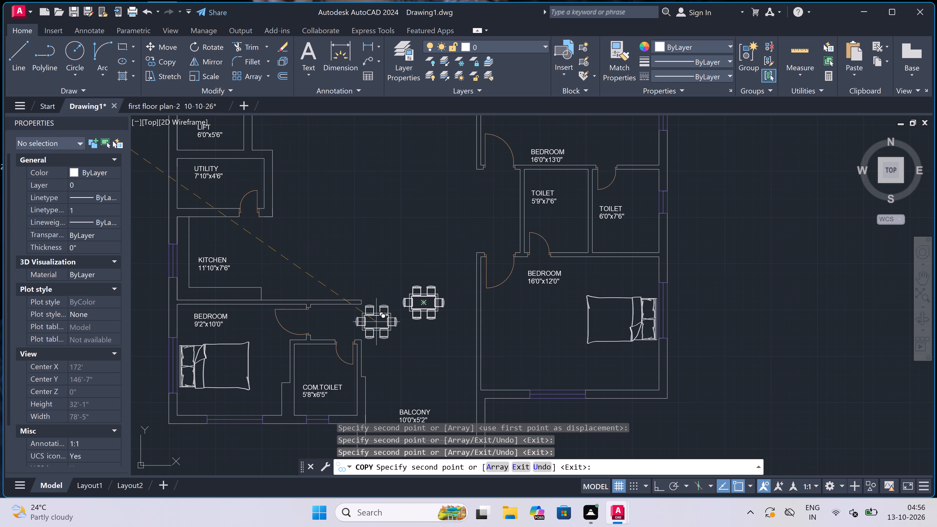
pyautogui.press('Escape')
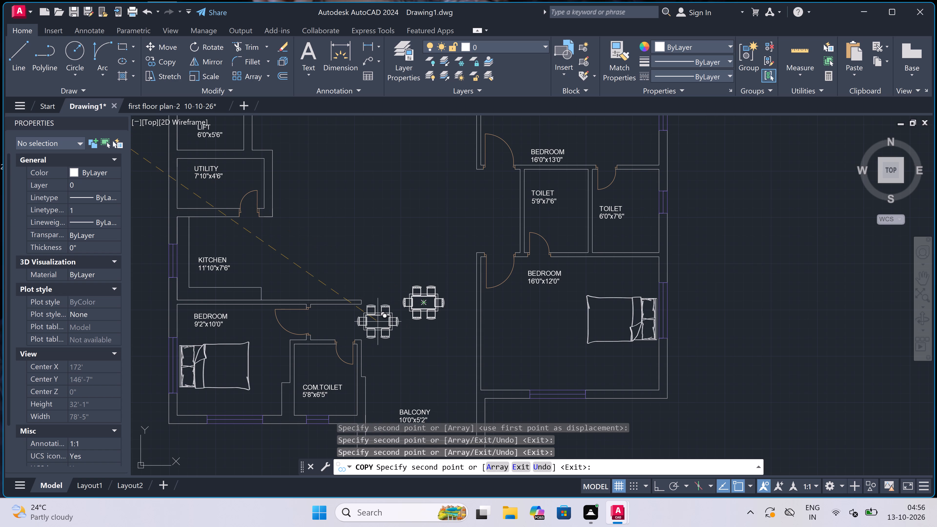
# Add a multiline text label reading DINING with 10'0"x16'8" beneath it, just above the dining set outside the 16'0"x12'0" bedroom.
pyautogui.scroll(2, 393, 273)
pyautogui.press('m')
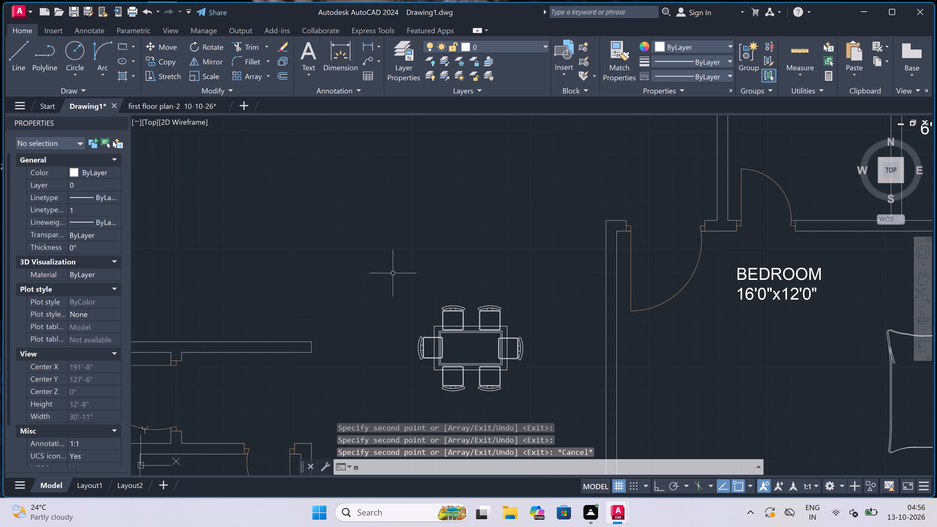
pyautogui.press('t')
pyautogui.press('space')
pyautogui.moveTo(394, 271); pyautogui.dragTo(401, 274)
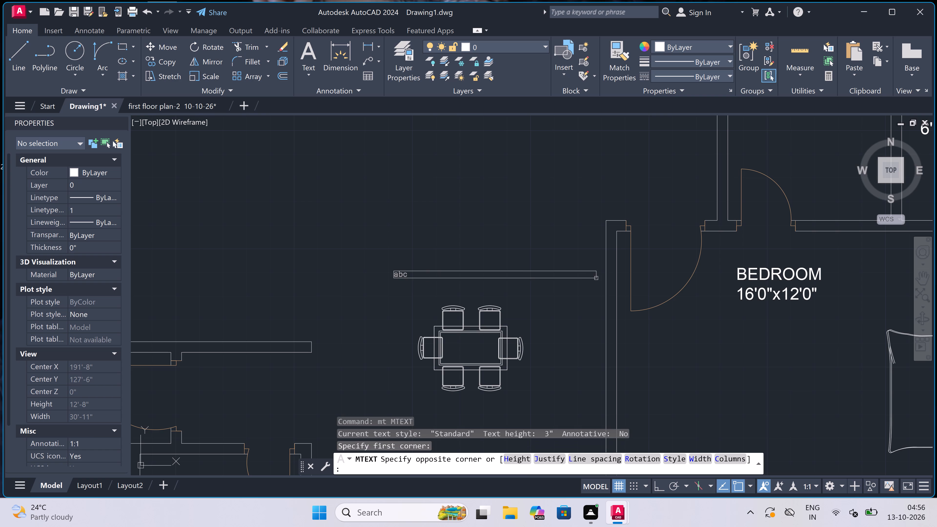
pyautogui.click(656, 279)
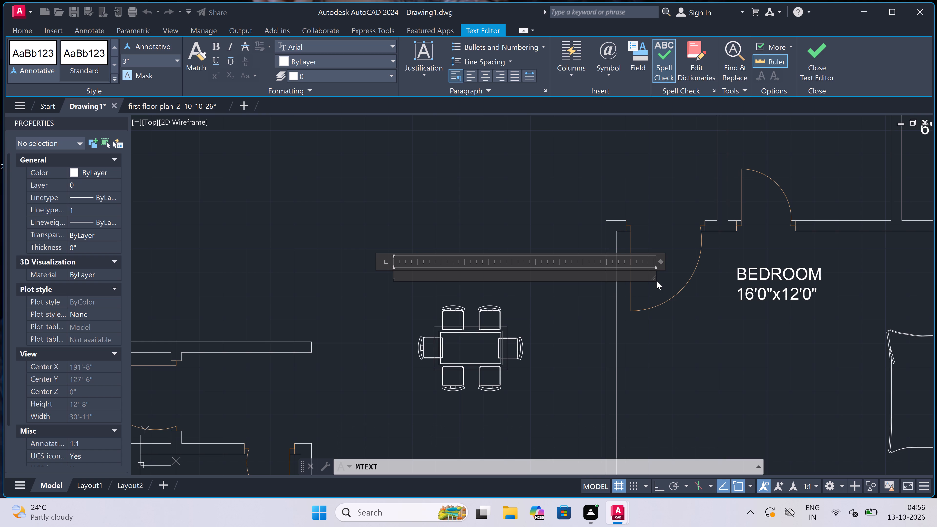
pyautogui.press('d')
pyautogui.write('INING')
pyautogui.press('Return')
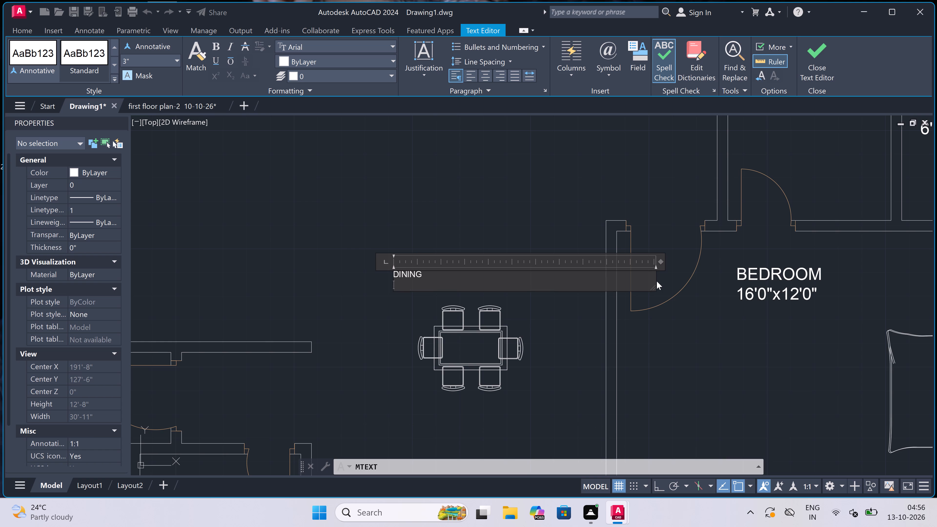
pyautogui.press('1')
pyautogui.write("0'0")
pyautogui.hotkey('shift', '"')
pyautogui.press('x')
pyautogui.write('16')
pyautogui.write("'8")
pyautogui.hotkey('shift', '"')
pyautogui.click(402, 301)
# Add a multiline text label reading POOJA with 3'6"x3'0" beneath it, just above the wall west of the dining set.
pyautogui.scroll(-2, 390, 284)
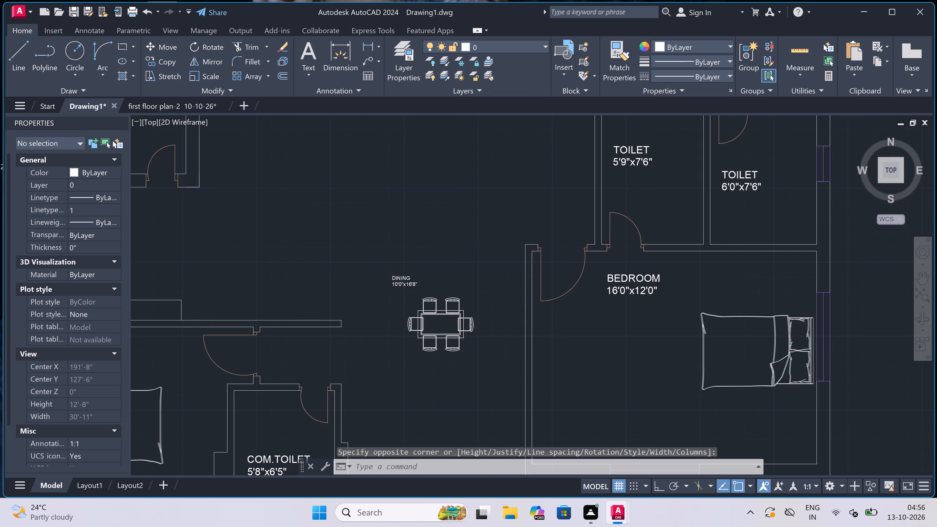
pyautogui.scroll(2, 347, 286)
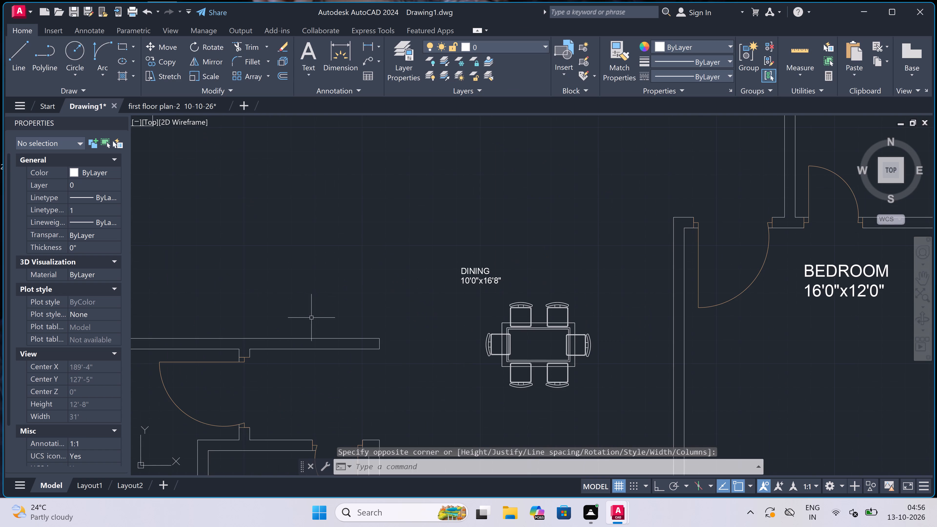
pyautogui.press('space')
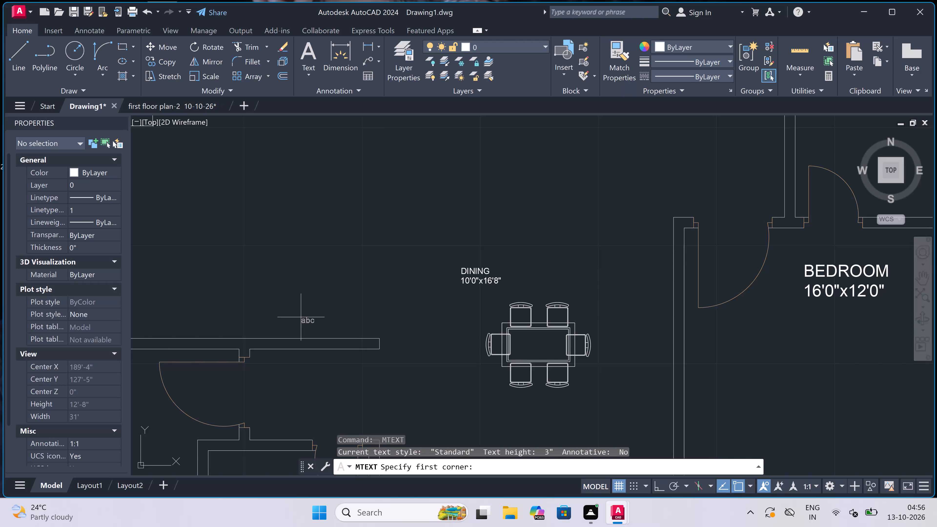
pyautogui.scroll(1, 285, 319)
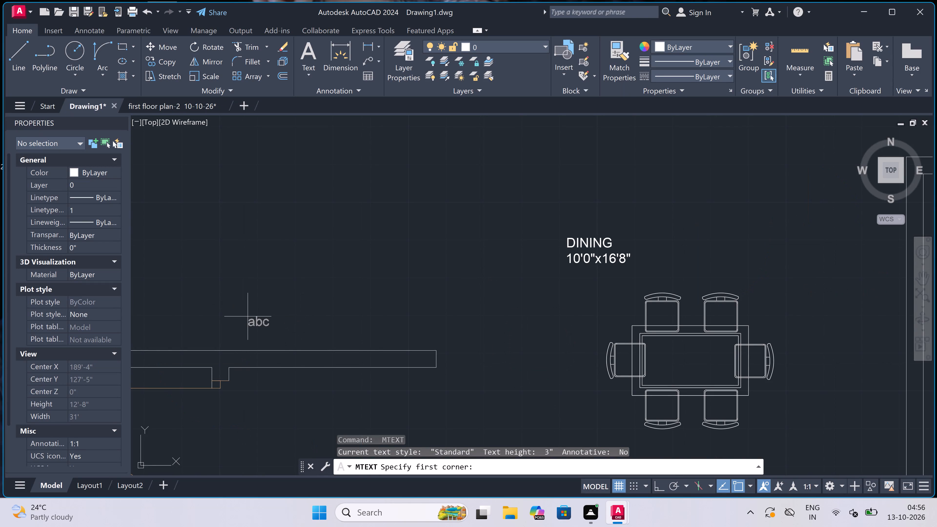
pyautogui.click(248, 315)
pyautogui.click(552, 346)
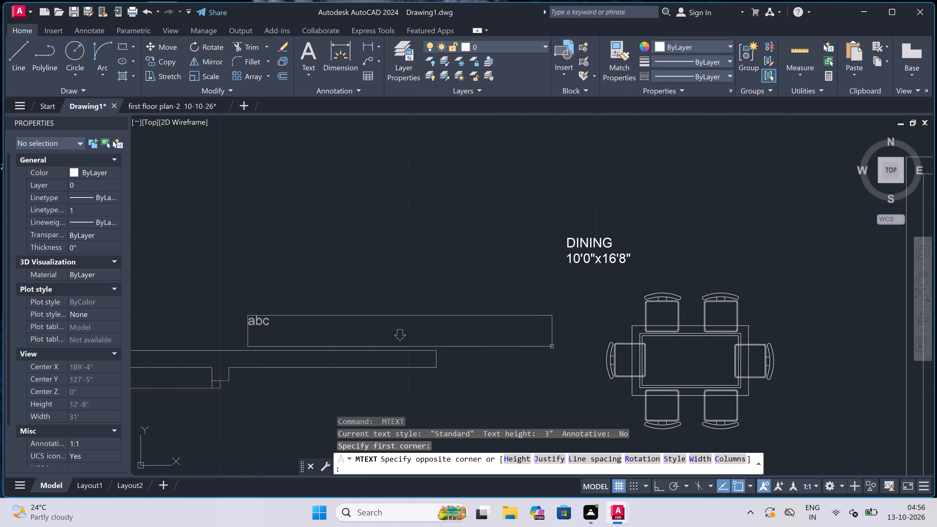
pyautogui.scroll(2, 234, 351)
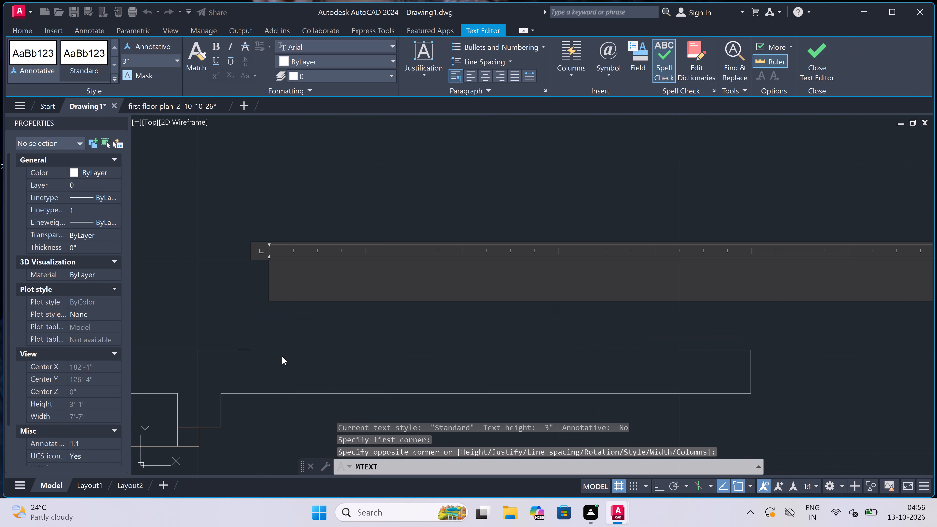
pyautogui.scroll(-1, 283, 356)
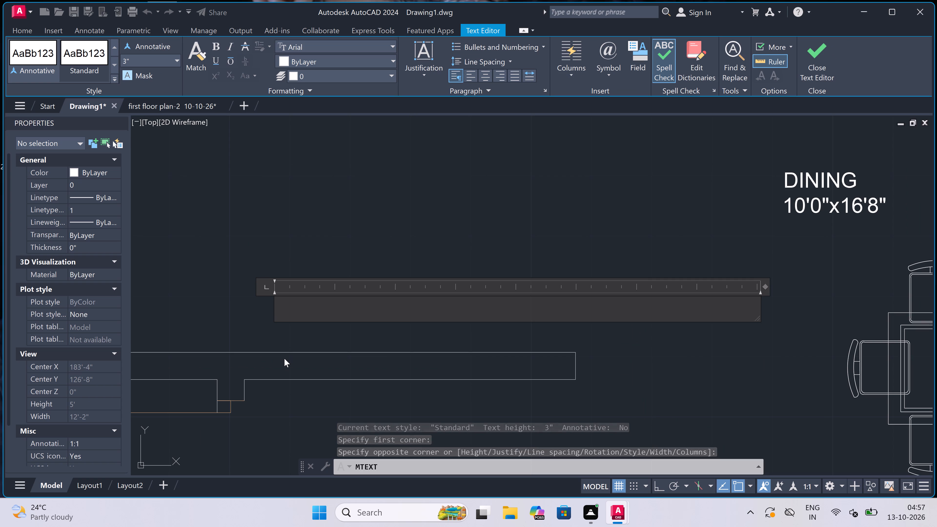
pyautogui.write('POOJA')
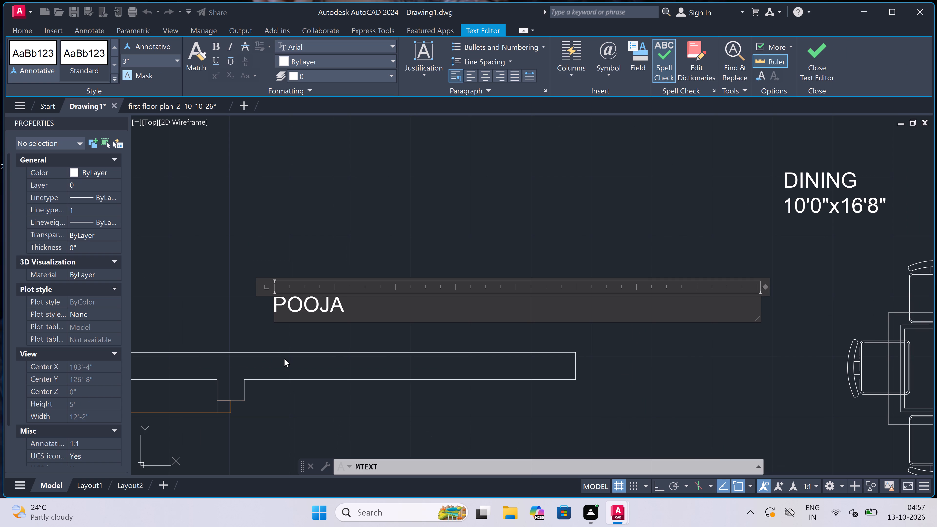
pyautogui.press('Return')
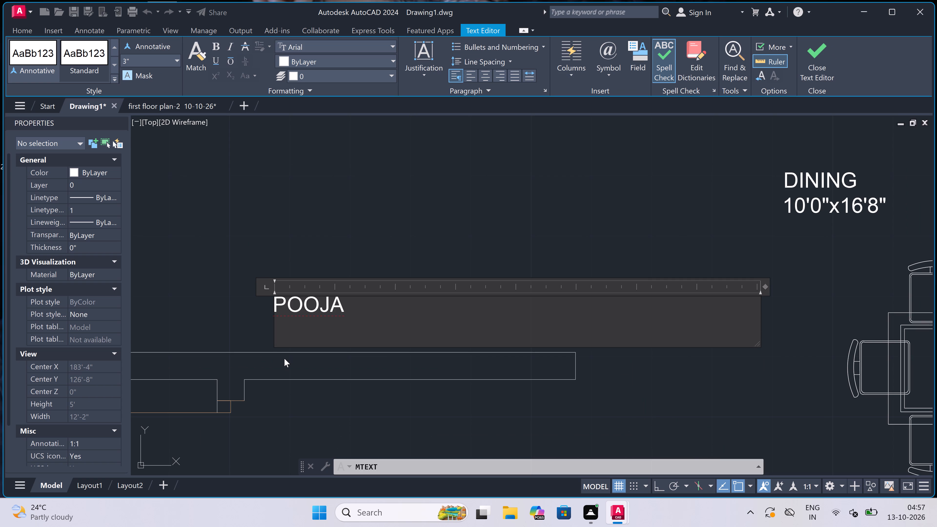
pyautogui.press('3')
pyautogui.write("'6")
pyautogui.hotkey('shift', '"')
pyautogui.press('x')
pyautogui.press('3')
pyautogui.write('\'0"')
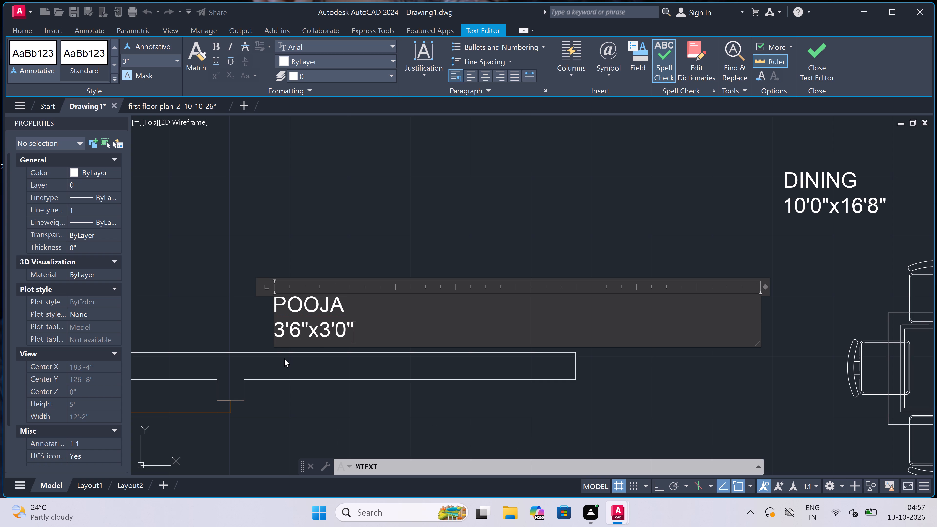
pyautogui.click(284, 358)
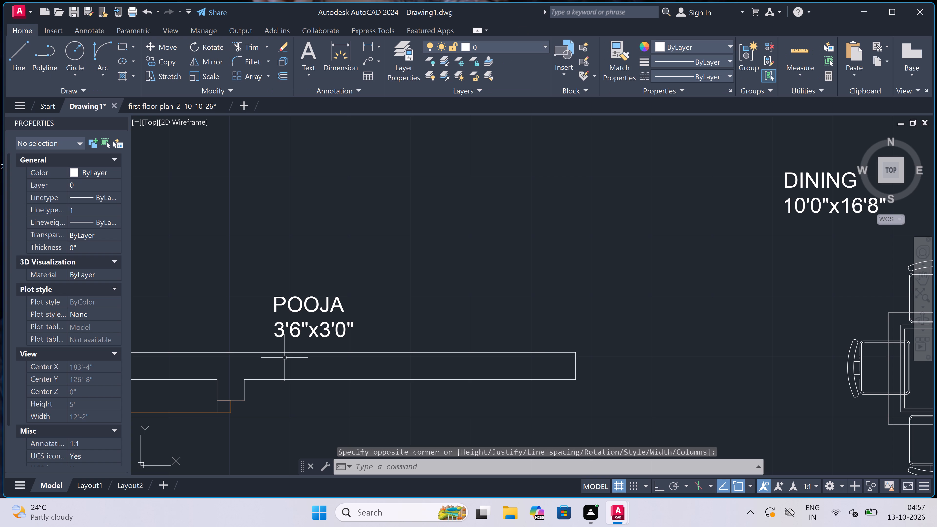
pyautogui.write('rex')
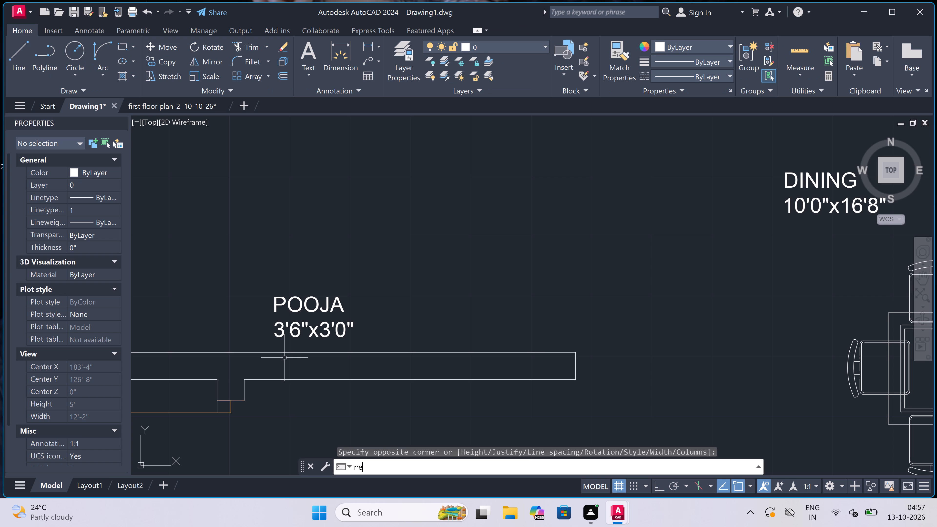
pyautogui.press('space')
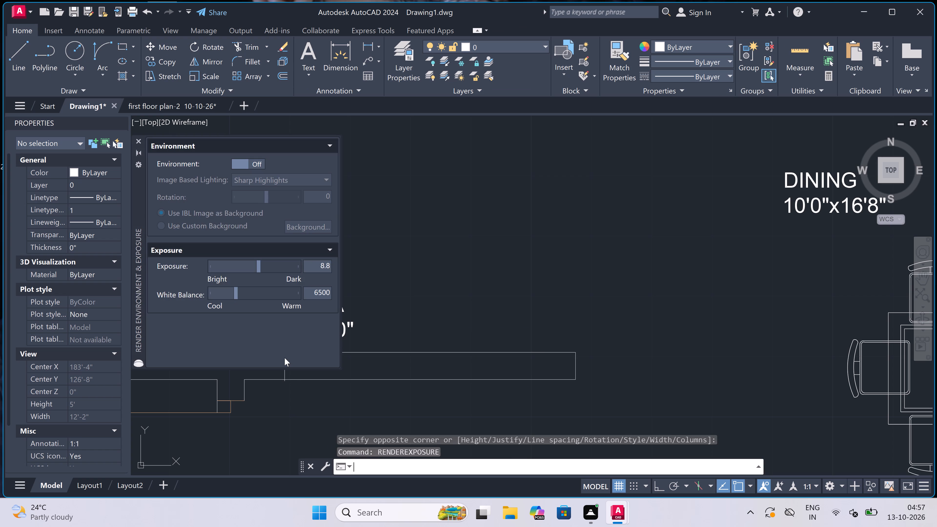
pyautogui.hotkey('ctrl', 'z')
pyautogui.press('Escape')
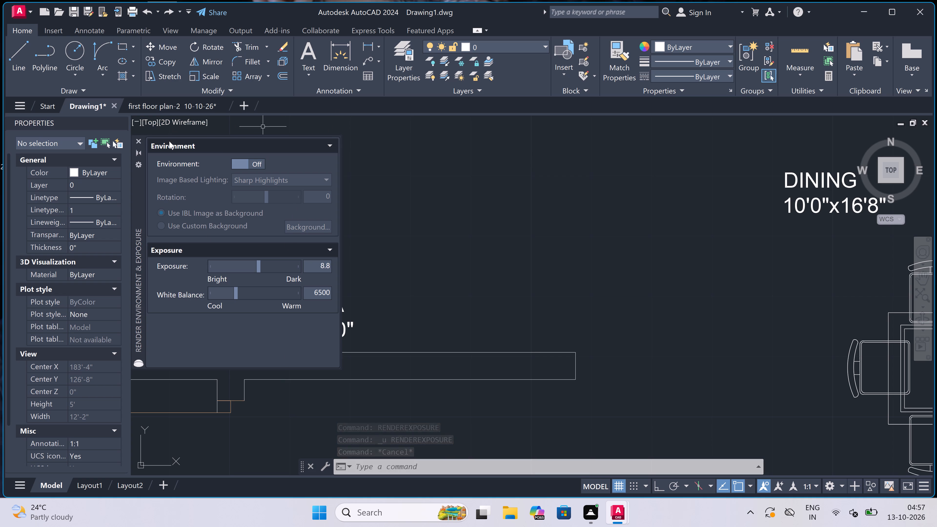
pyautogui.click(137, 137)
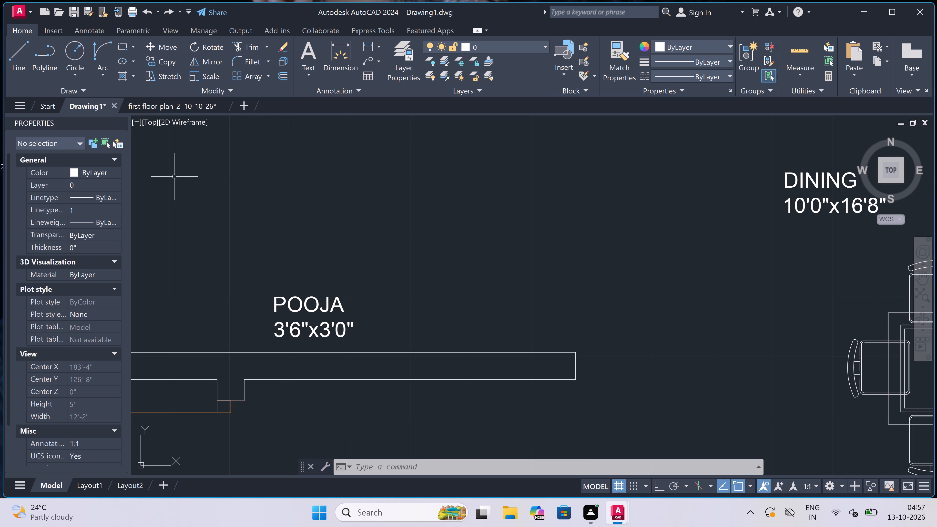
# Shift the POOJA label horizontally about 10" towards the dining set, keeping it just above the wall.
pyautogui.scroll(-3, 270, 289)
pyautogui.scroll(2, 270, 289)
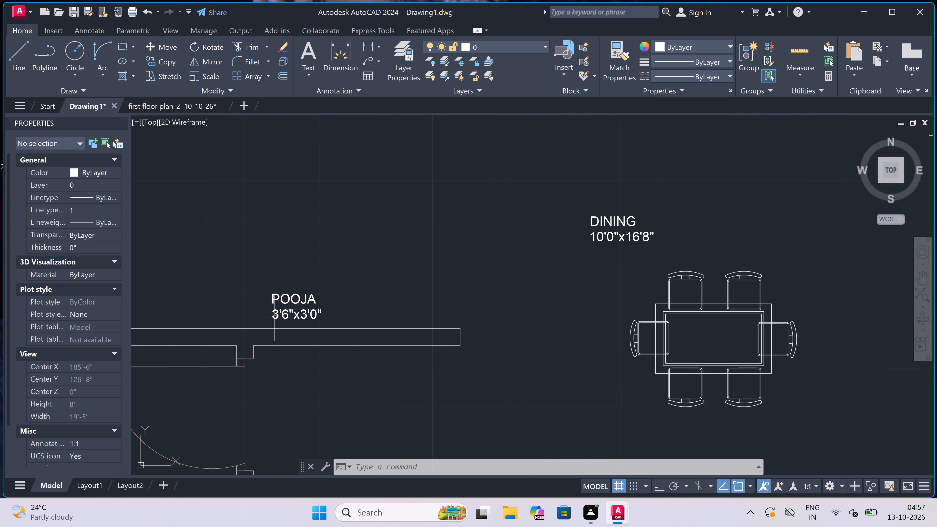
pyautogui.scroll(2, 274, 307)
pyautogui.click(274, 303)
pyautogui.click(258, 293)
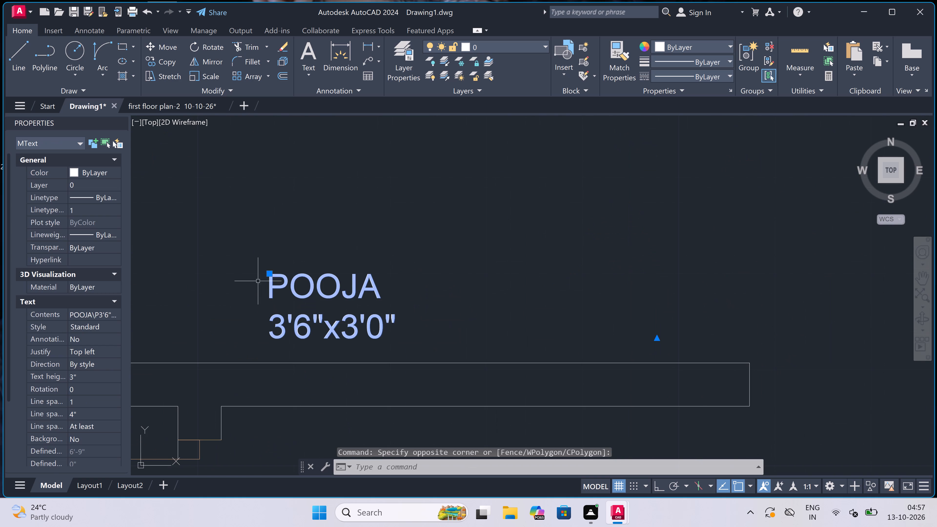
pyautogui.click(269, 273)
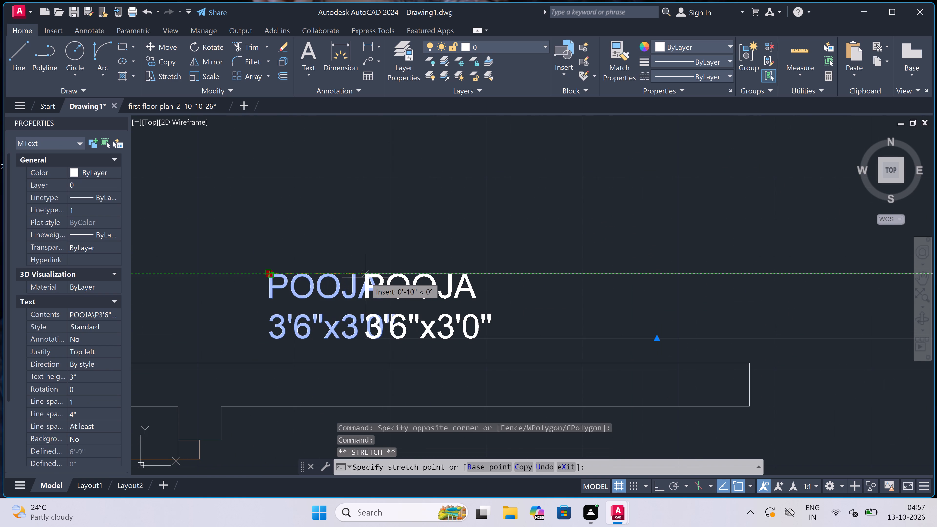
pyautogui.click(367, 277)
pyautogui.press('Escape')
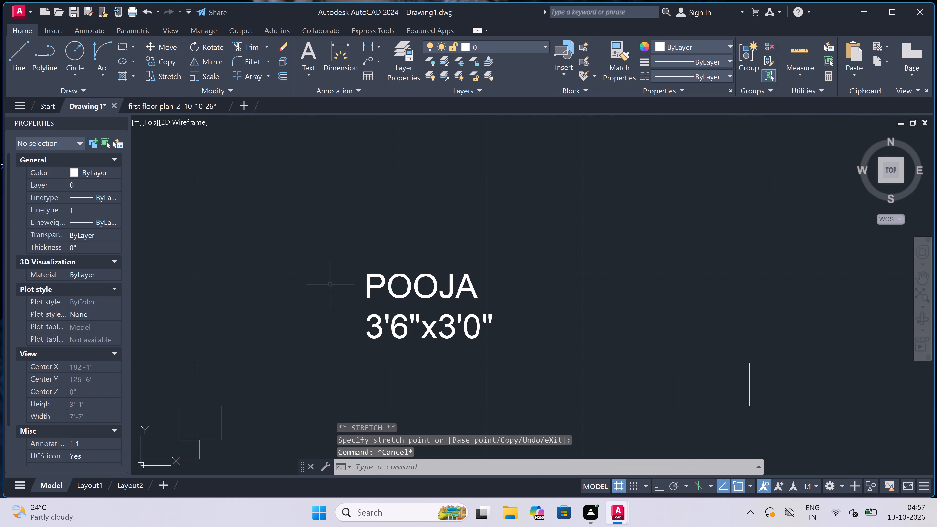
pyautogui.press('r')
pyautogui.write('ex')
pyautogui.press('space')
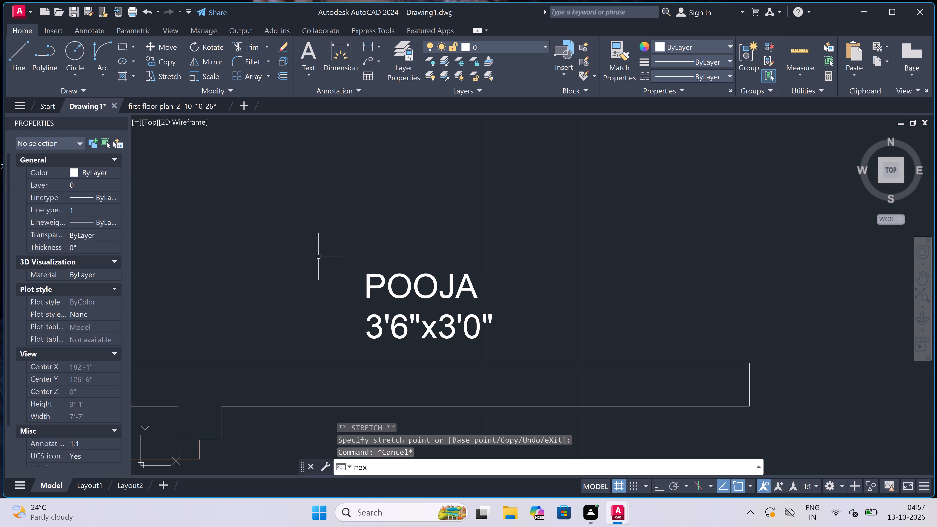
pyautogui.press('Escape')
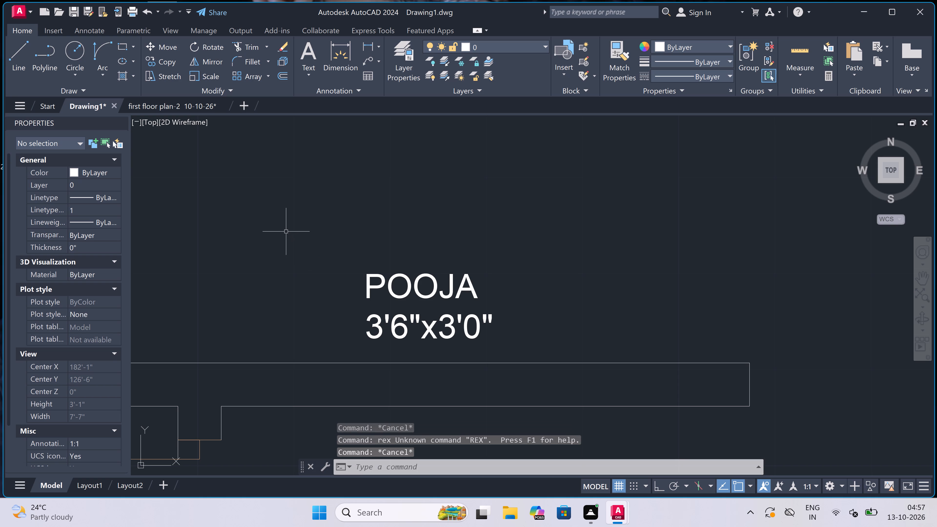
# Draw a freehand-sized rectangle enclosing the POOJA label, with its lower edge on the top line of the wall.
pyautogui.write('rec')
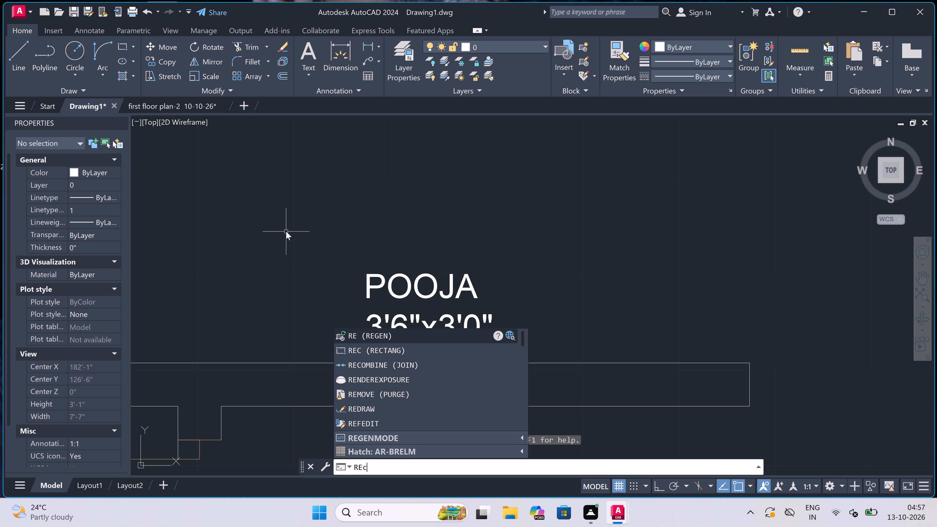
pyautogui.press('space')
pyautogui.click(285, 229)
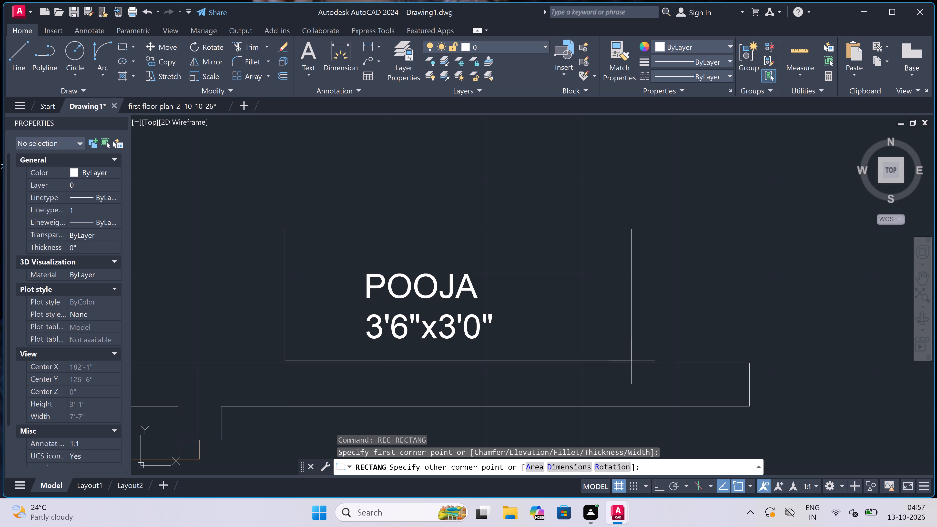
pyautogui.doubleClick(656, 361)
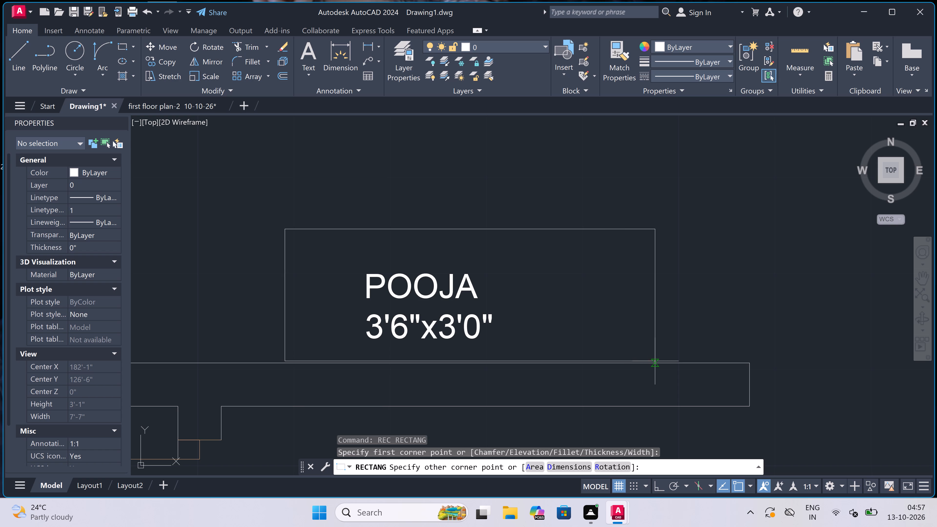
pyautogui.scroll(-3, 322, 314)
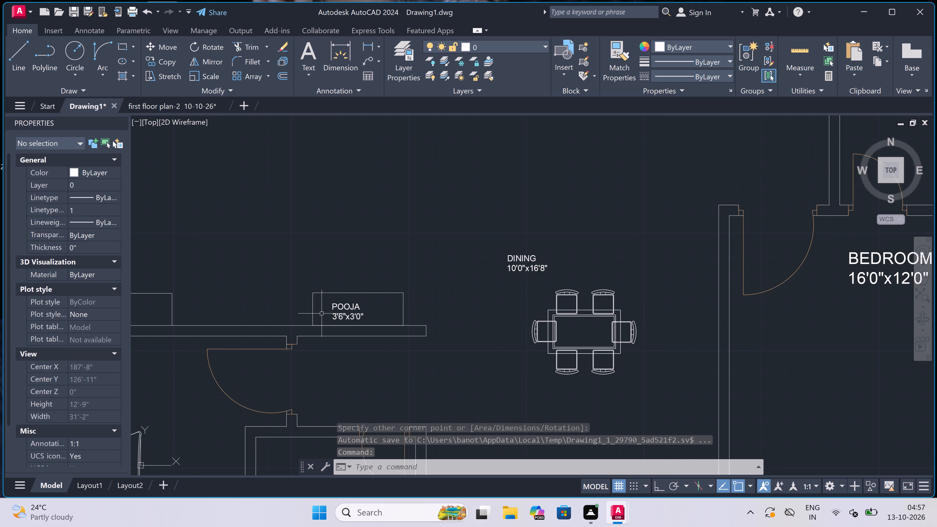
# Open the recent drawing living_room_furniture (1).dwg.
pyautogui.scroll(-2, 330, 317)
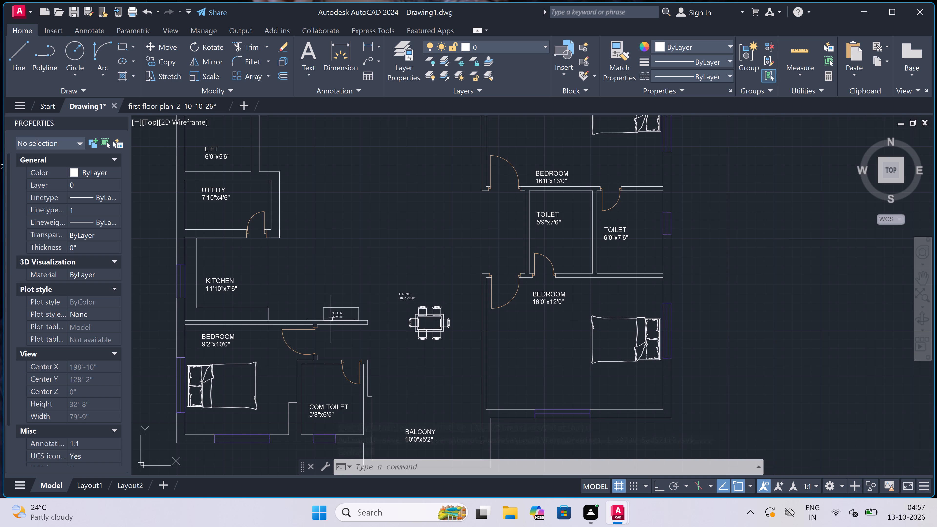
pyautogui.scroll(-2, 330, 320)
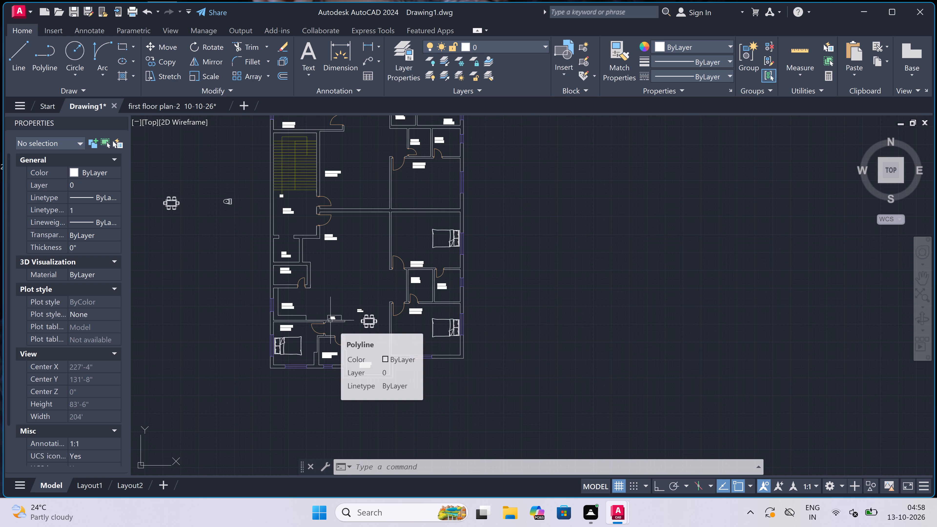
pyautogui.scroll(1, 330, 320)
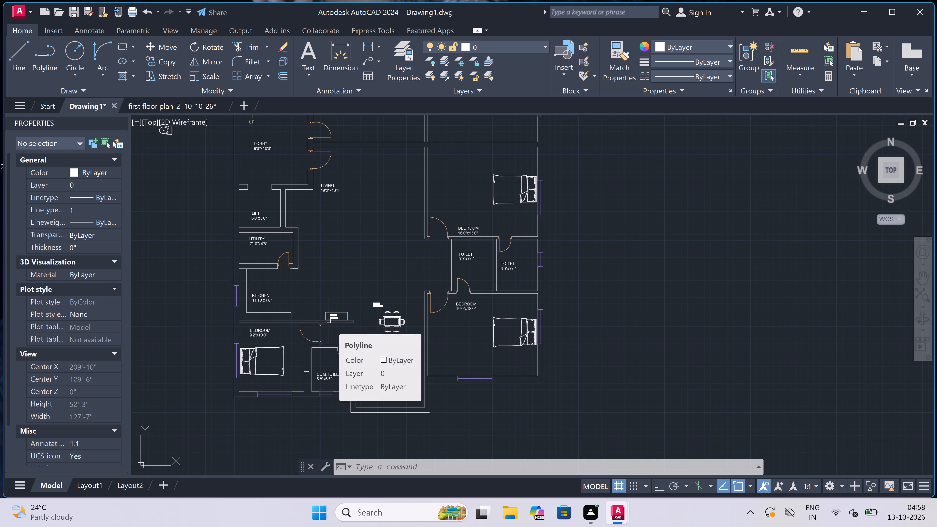
pyautogui.click(18, 7)
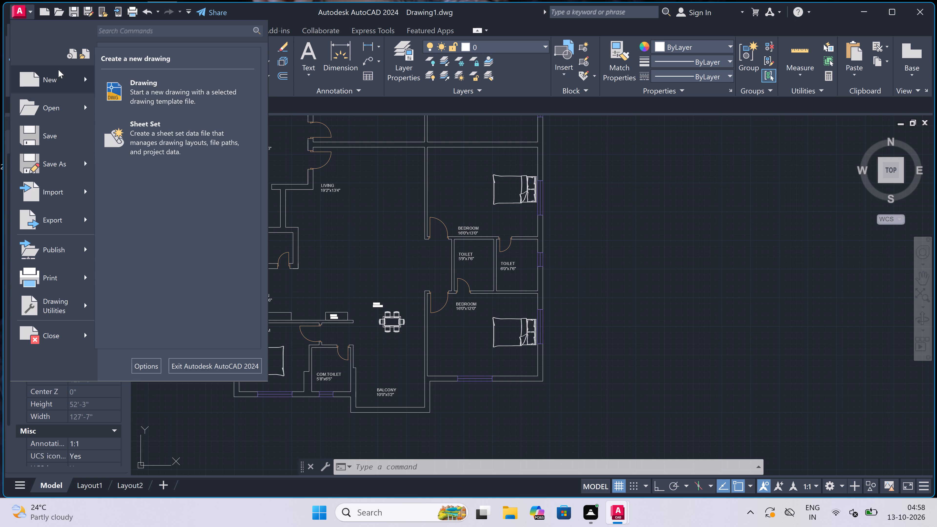
pyautogui.click(572, 247)
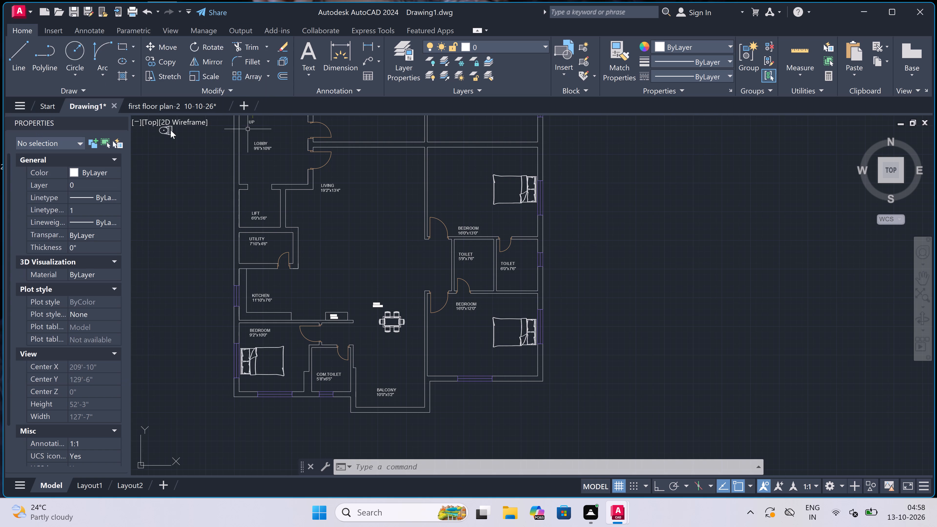
pyautogui.click(20, 9)
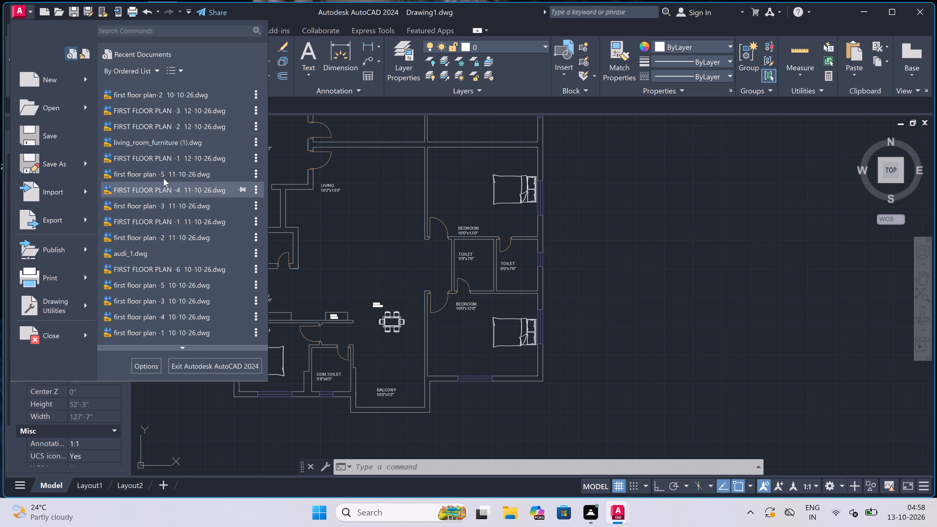
pyautogui.doubleClick(161, 139)
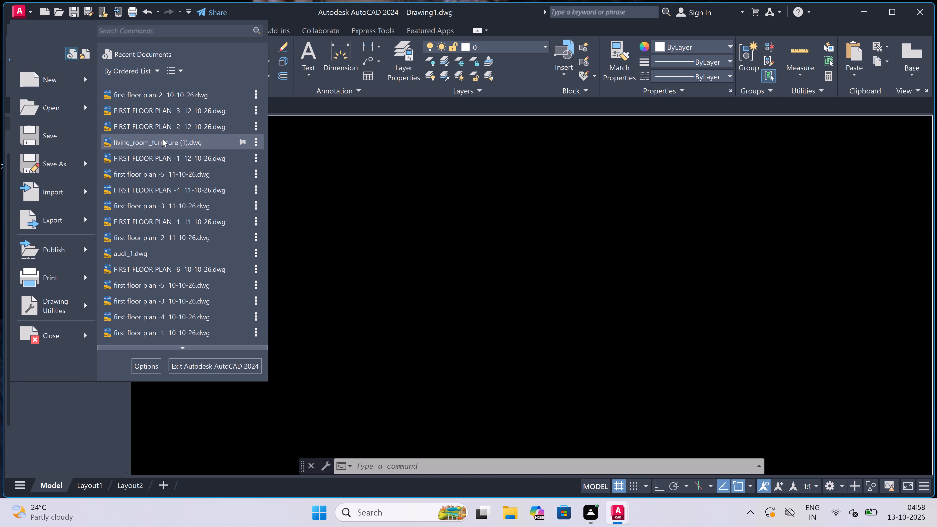
# Copy the seating set with the three-seat sofa, two square side tables, two armchairs, chaise and square centre table to the clipboard.
pyautogui.scroll(-2, 414, 294)
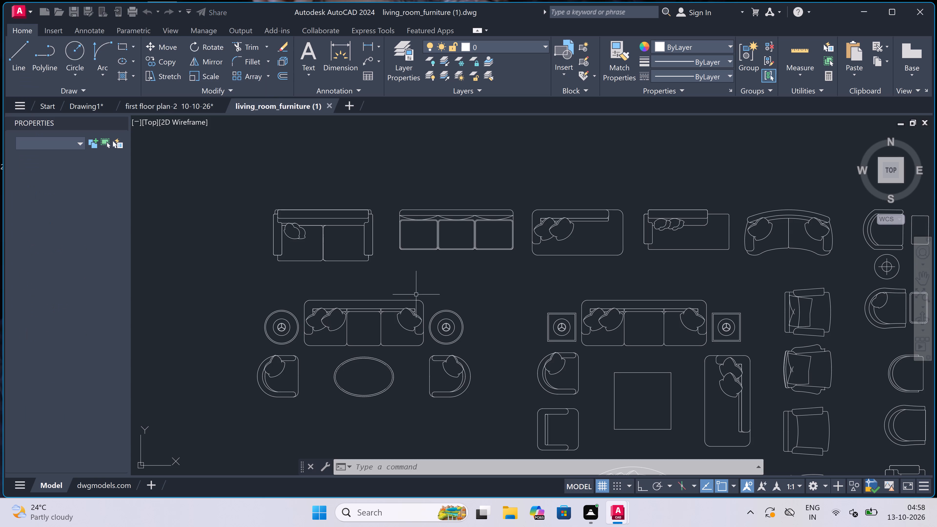
pyautogui.scroll(-1, 414, 294)
pyautogui.scroll(-1, 475, 300)
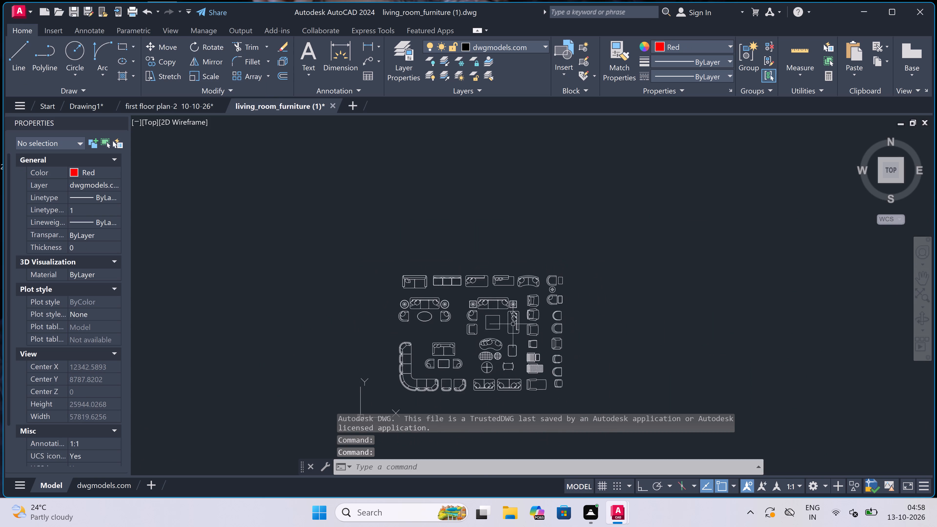
pyautogui.scroll(2, 525, 327)
pyautogui.scroll(1, 522, 299)
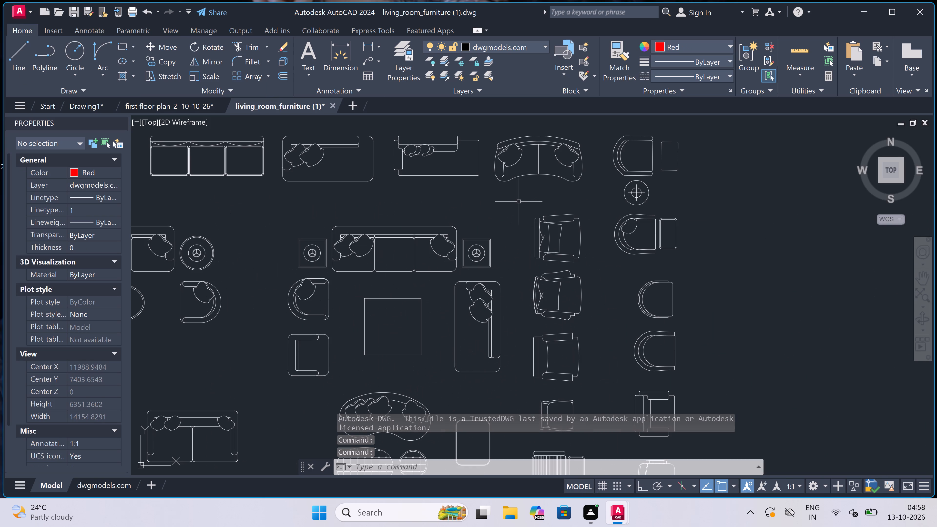
pyautogui.click(507, 215)
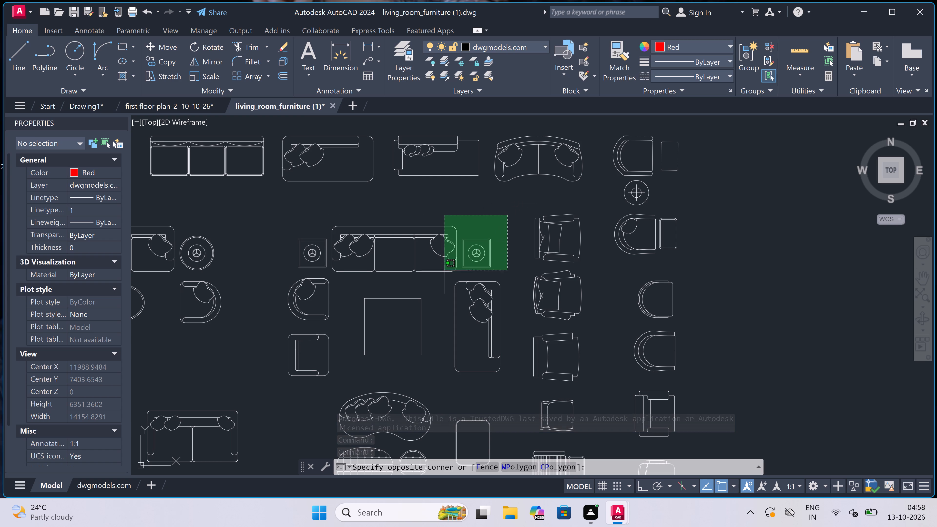
pyautogui.click(265, 382)
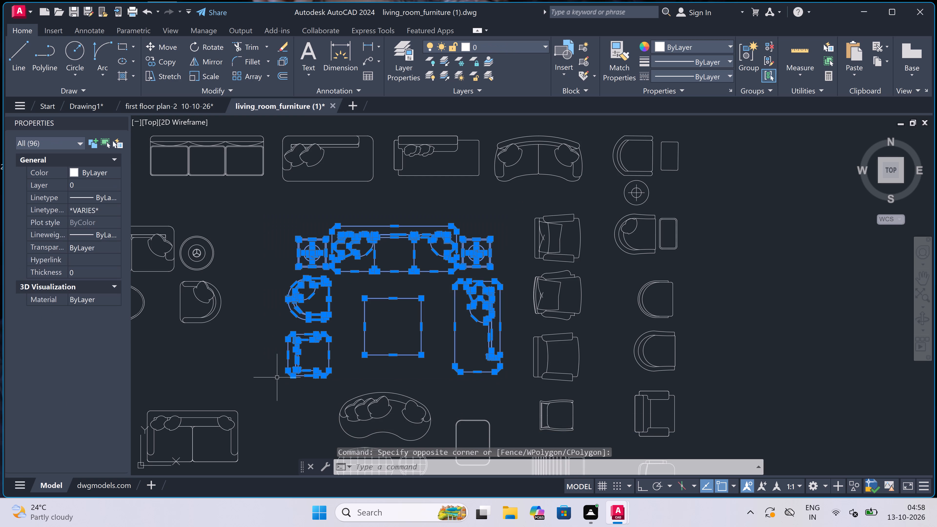
pyautogui.hotkey('ctrl', 'c')
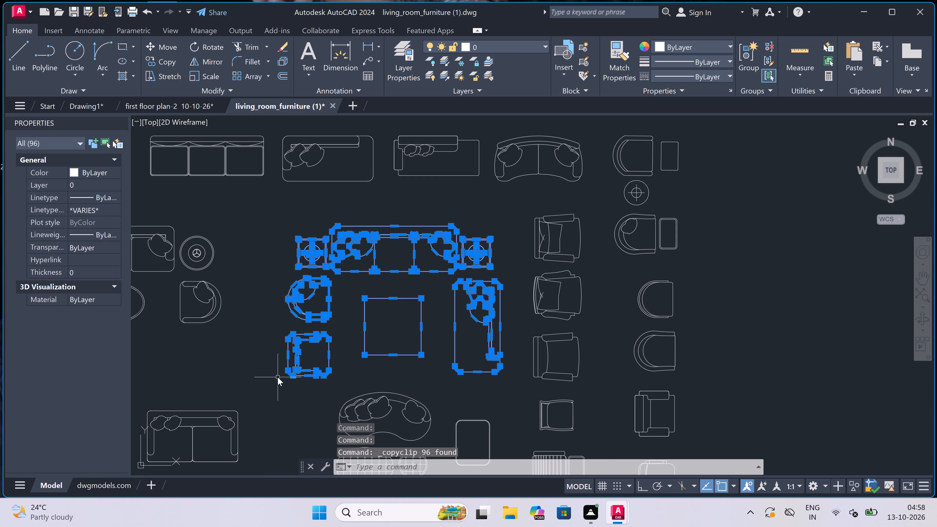
# Switch back to Drawing1 and paste the seating set in the empty space east of the floor plan.
pyautogui.click(485, 441)
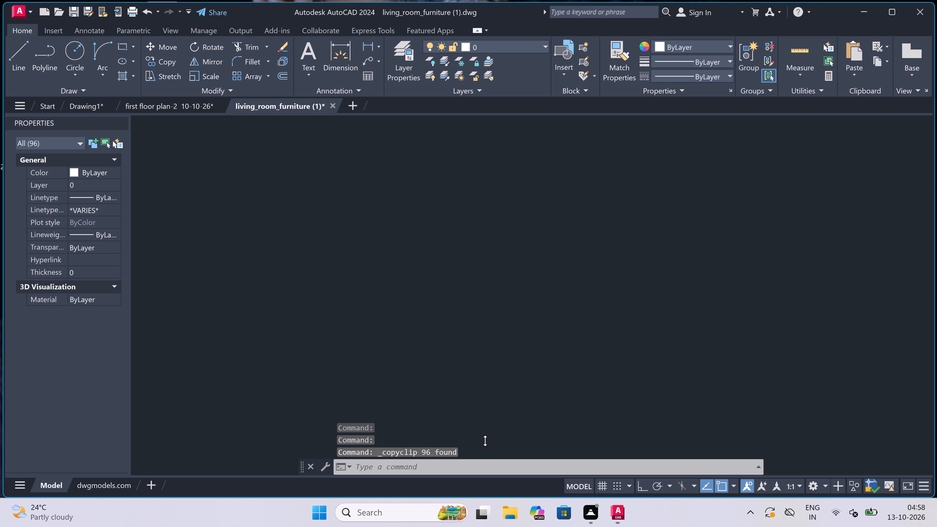
pyautogui.hotkey('ctrl', 'v')
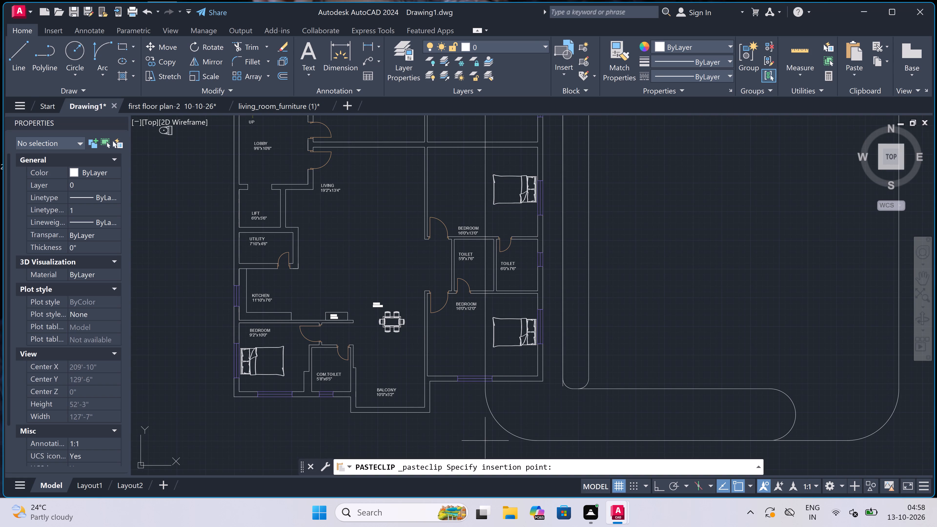
pyautogui.scroll(-6, 379, 344)
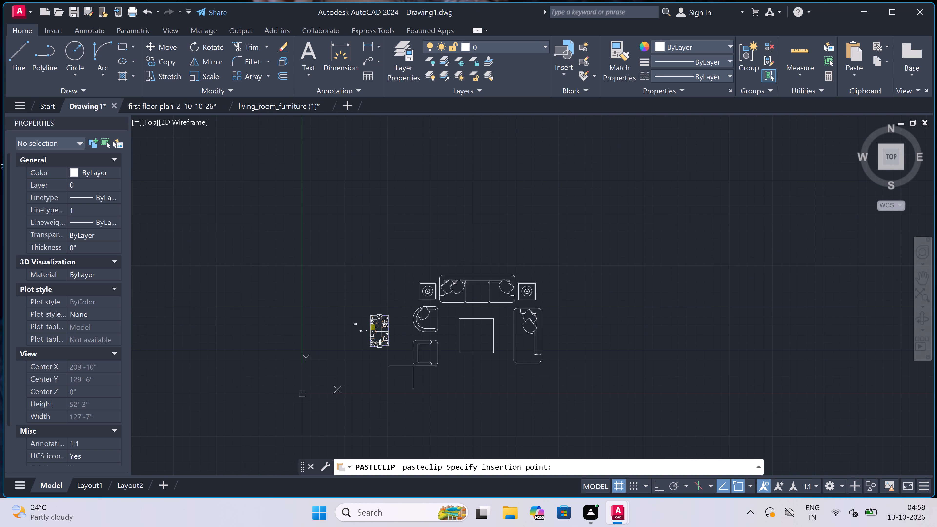
pyautogui.scroll(2, 422, 375)
pyautogui.click(412, 367)
pyautogui.scroll(-2, 328, 363)
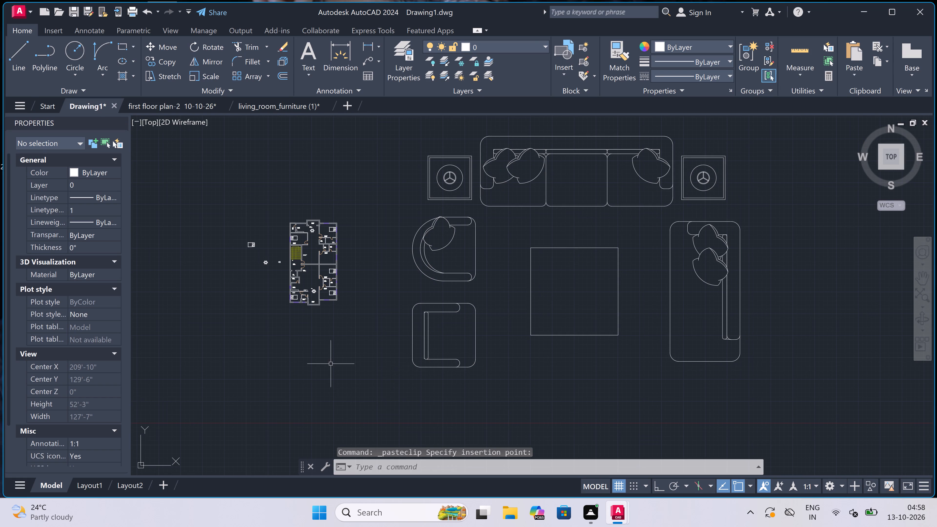
pyautogui.scroll(1, 424, 384)
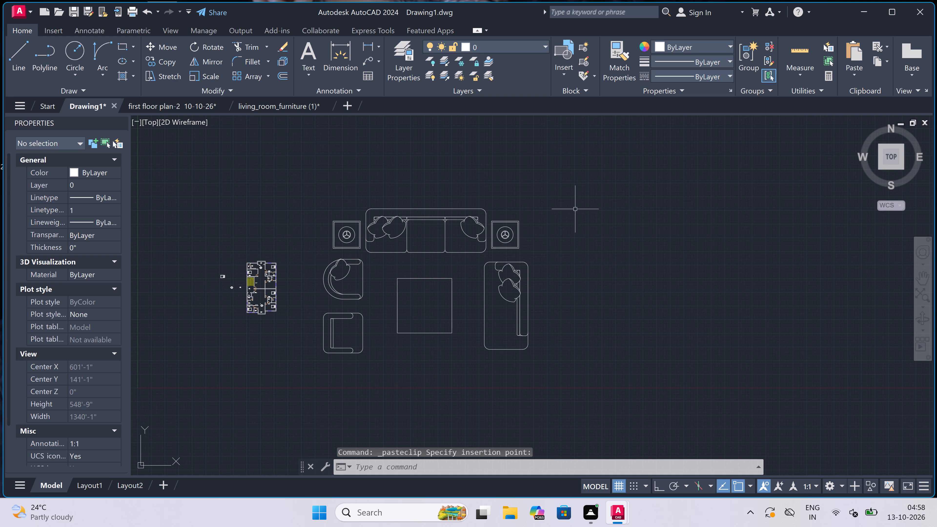
# Scale the pasted seating set down freehand from a base point on its three-seat sofa, closer to the floor plan's size.
pyautogui.click(575, 200)
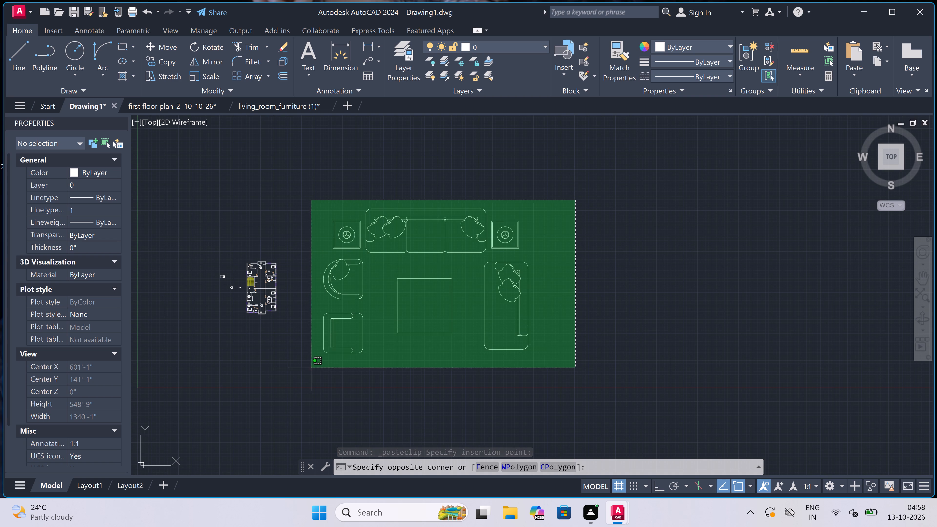
pyautogui.click(311, 368)
pyautogui.click(206, 70)
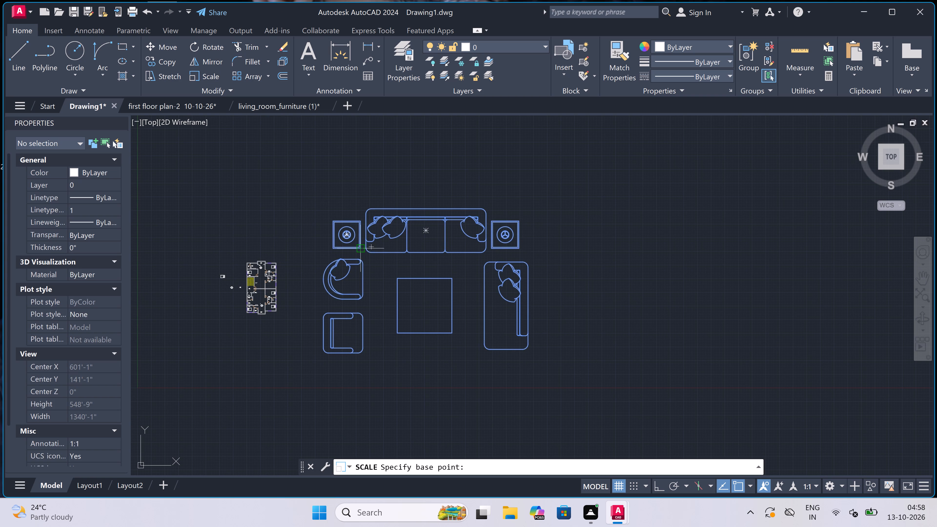
pyautogui.click(389, 237)
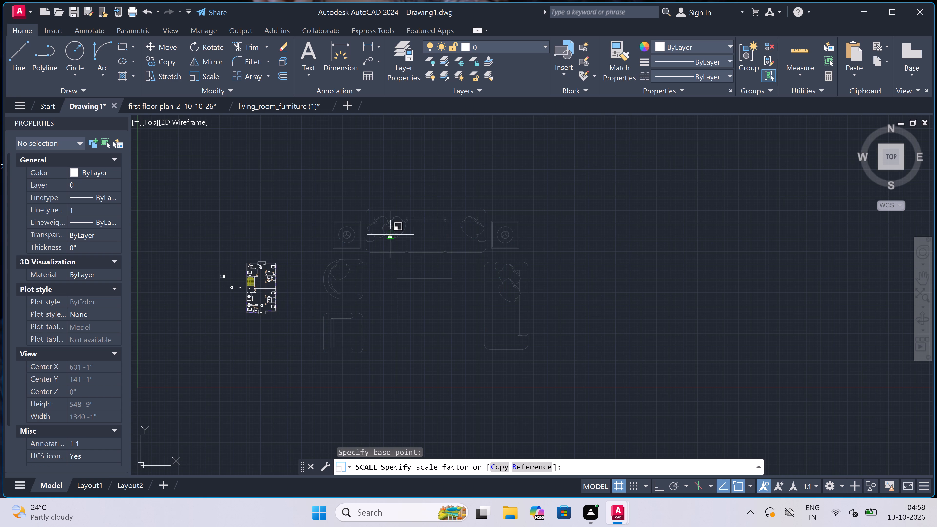
pyautogui.scroll(3, 394, 224)
pyautogui.scroll(-2, 369, 269)
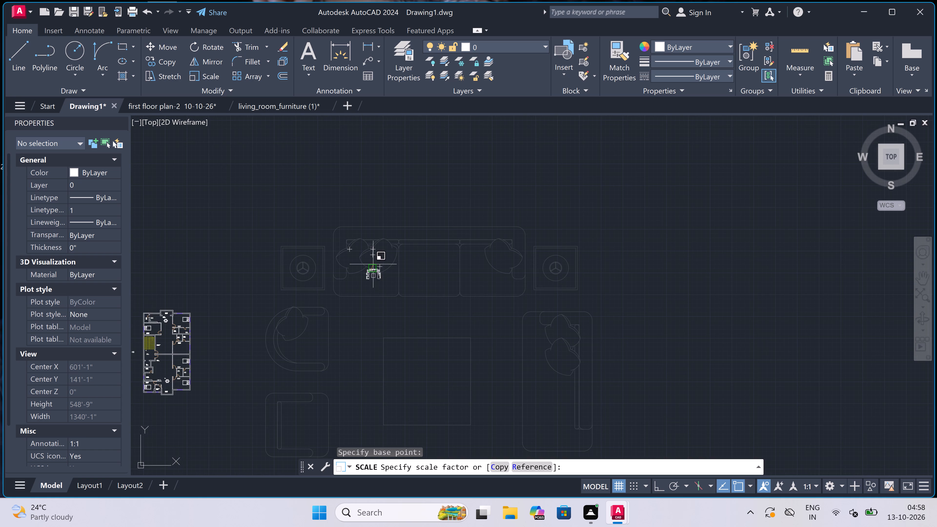
pyautogui.scroll(4, 374, 261)
pyautogui.click(379, 256)
# Move the seating set by its centre table to just outside the plan's east wall, beside the 16'0"x11'9" bedroom.
pyautogui.click(497, 257)
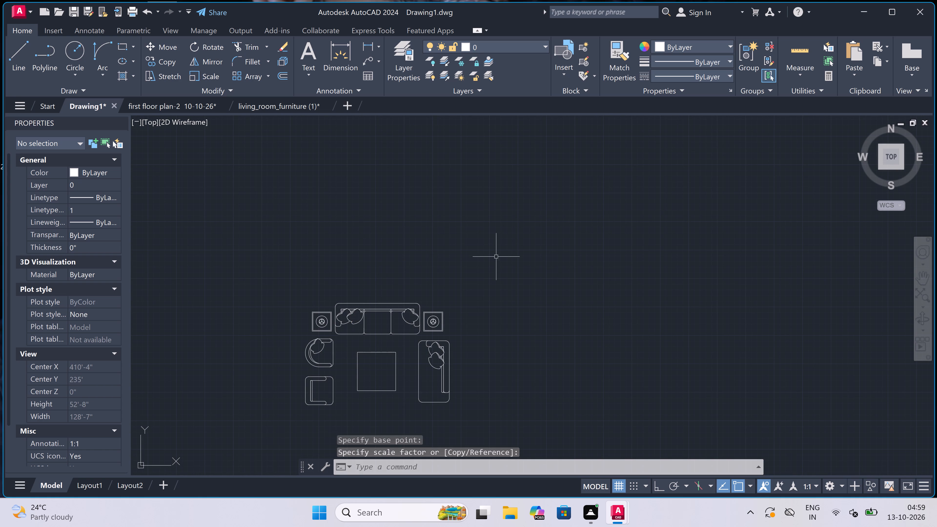
pyautogui.scroll(-2, 229, 363)
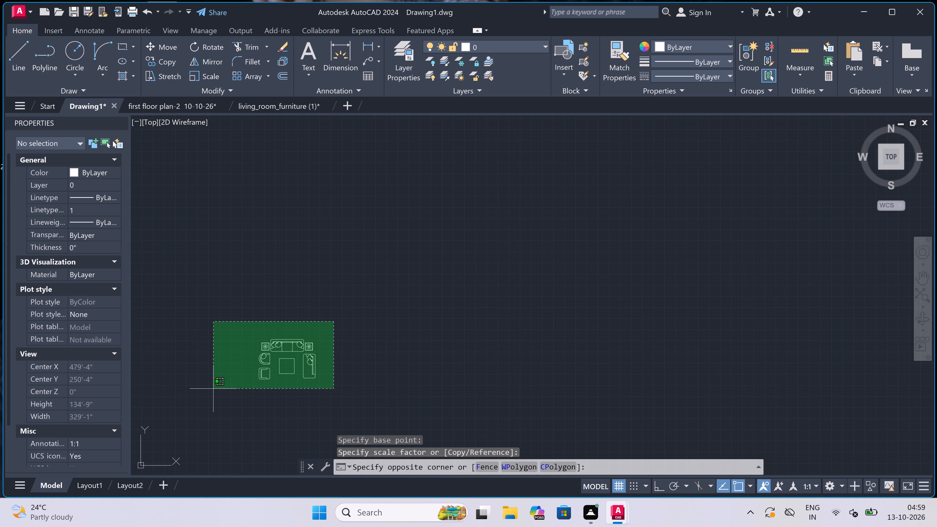
pyautogui.click(214, 389)
pyautogui.click(170, 41)
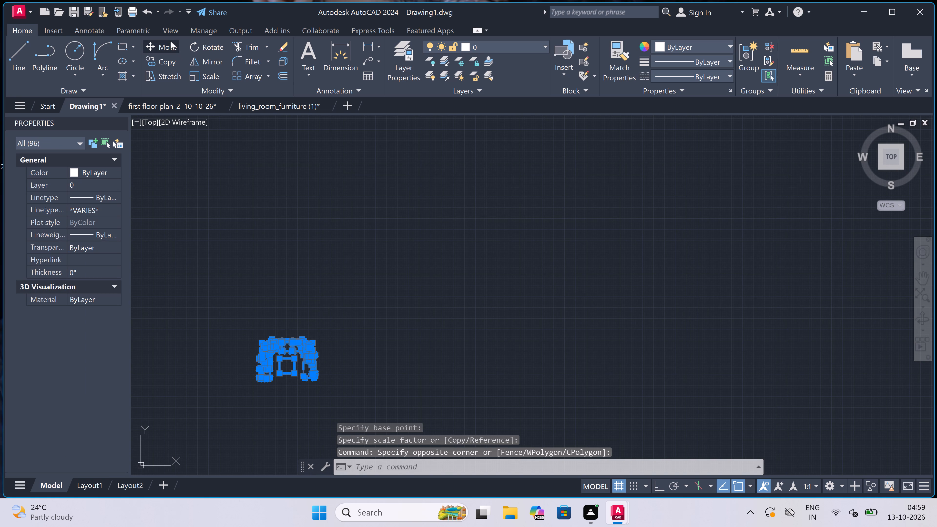
pyautogui.click(284, 366)
pyautogui.scroll(-4, 444, 332)
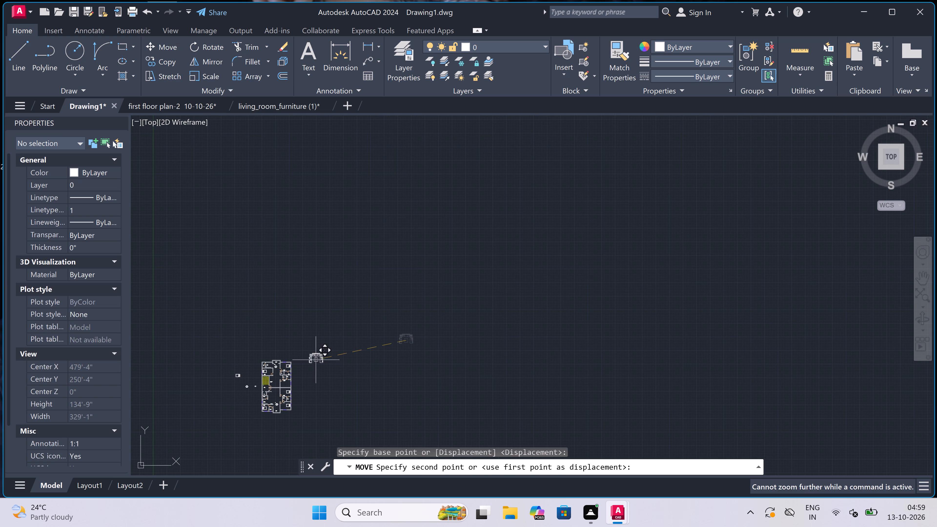
pyautogui.scroll(3, 250, 426)
pyautogui.scroll(-1, 323, 353)
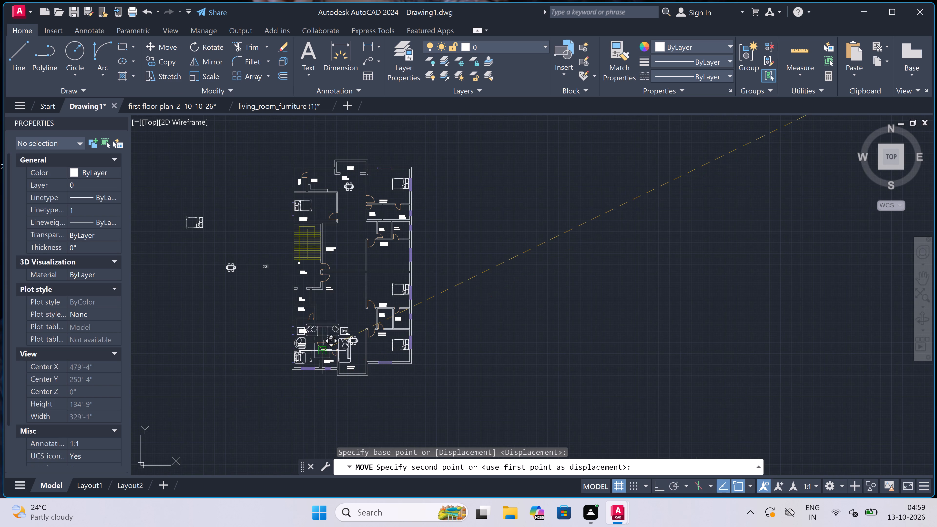
pyautogui.scroll(3, 357, 309)
pyautogui.scroll(-1, 449, 303)
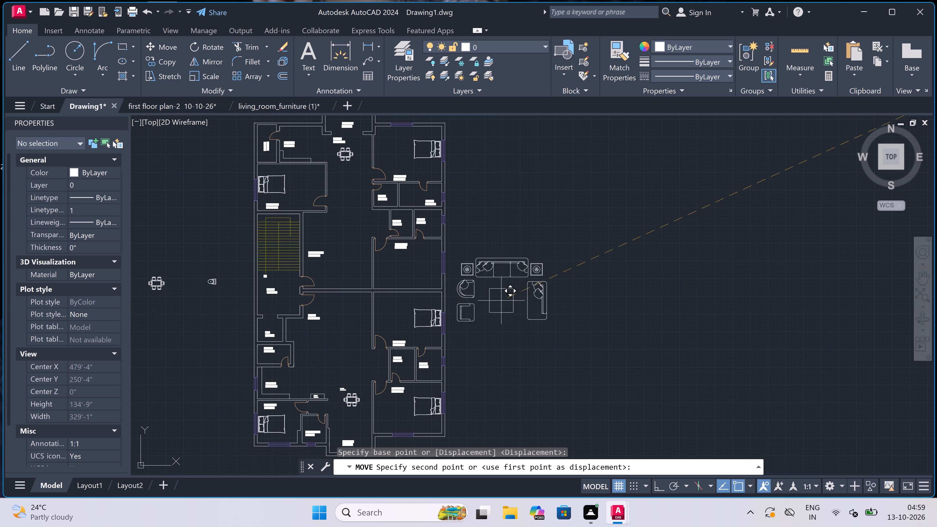
pyautogui.scroll(1, 517, 294)
pyautogui.click(515, 284)
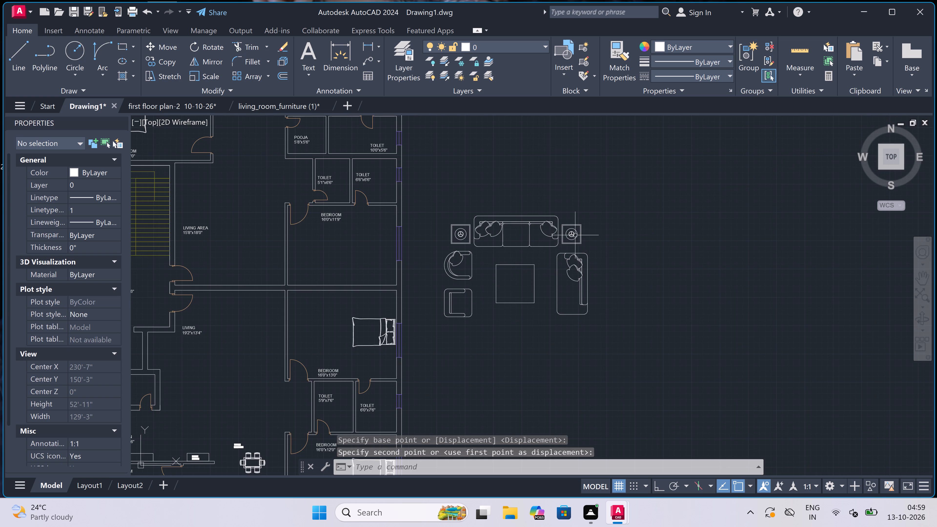
# Scale the whole seating set outside the east wall down freehand, using a base point on its square armchair.
pyautogui.moveTo(634, 214); pyautogui.dragTo(631, 219)
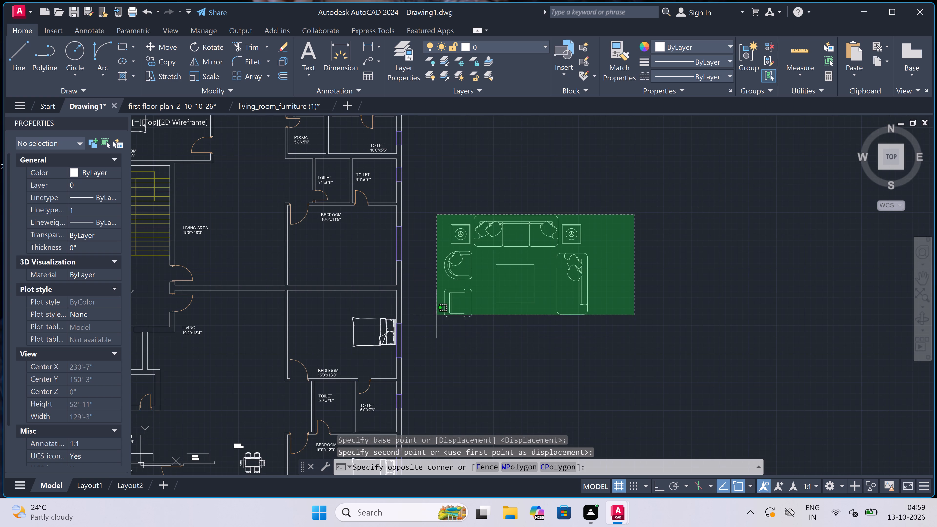
pyautogui.click(427, 336)
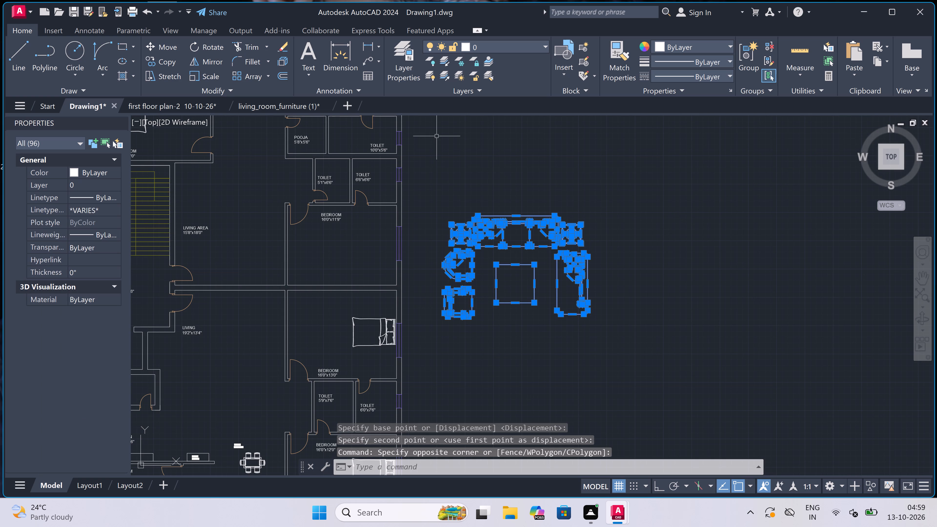
pyautogui.click(638, 184)
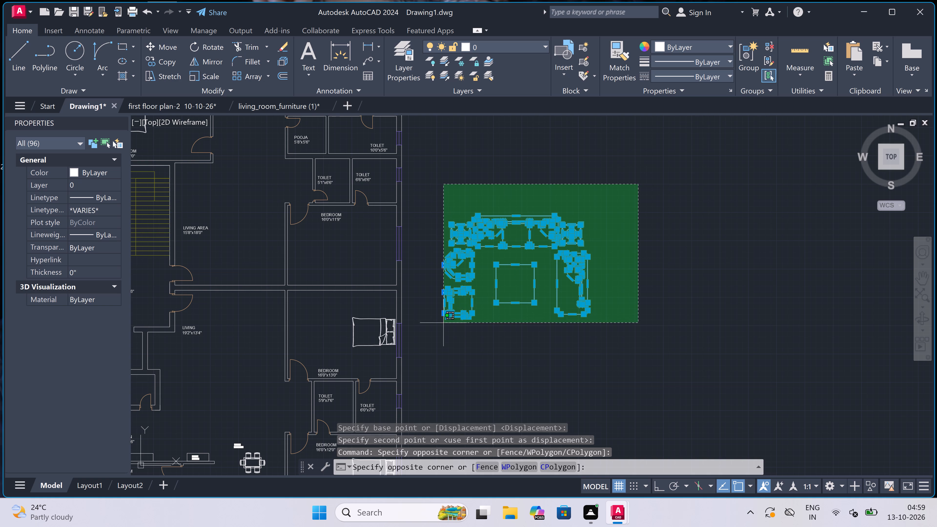
pyautogui.click(434, 330)
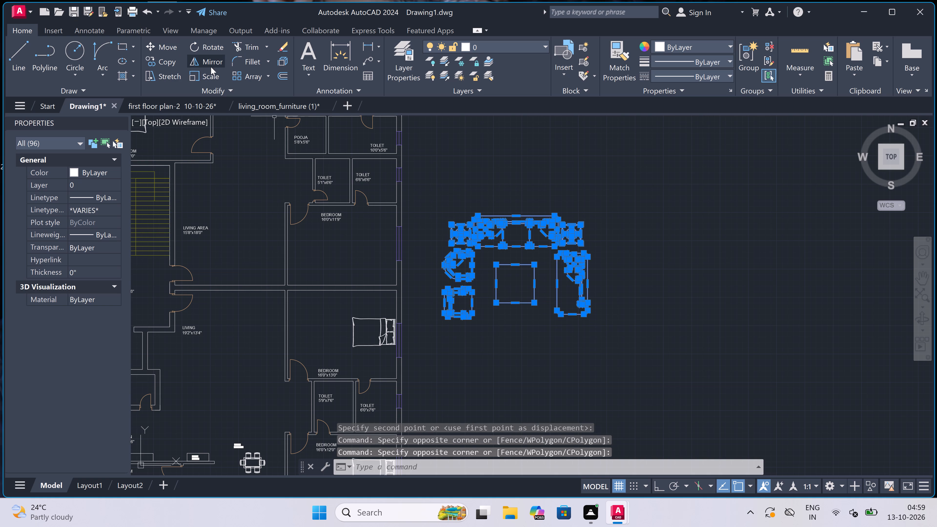
pyautogui.click(213, 72)
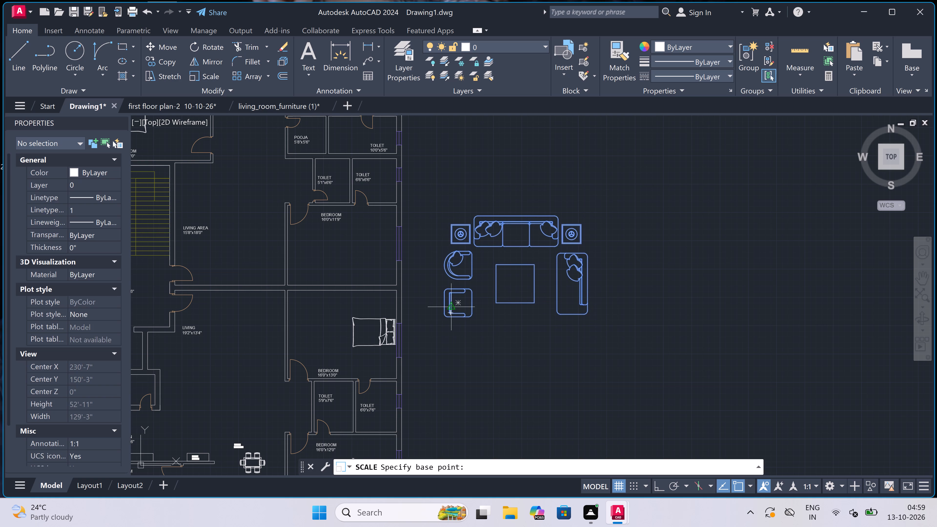
pyautogui.click(460, 303)
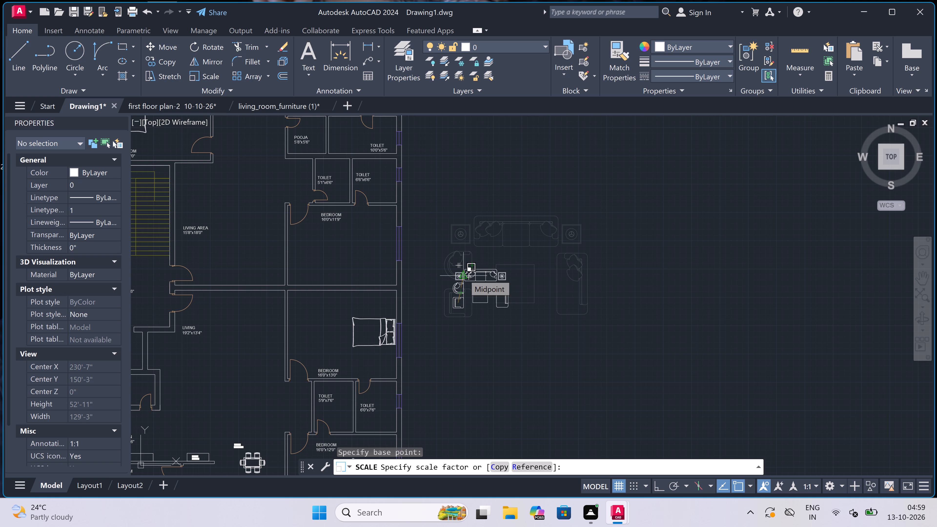
pyautogui.scroll(2, 464, 275)
pyautogui.click(464, 275)
pyautogui.scroll(-2, 464, 275)
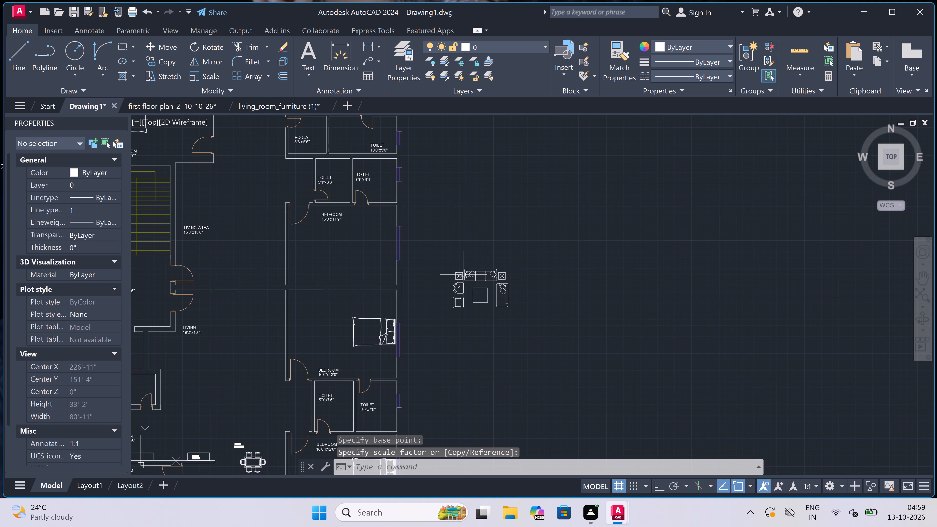
# Rotate the seating set a quarter turn clockwise about the midpoint of the three-seat sofa's back, with Ortho on, so the back faces east.
pyautogui.scroll(1, 501, 263)
pyautogui.click(558, 261)
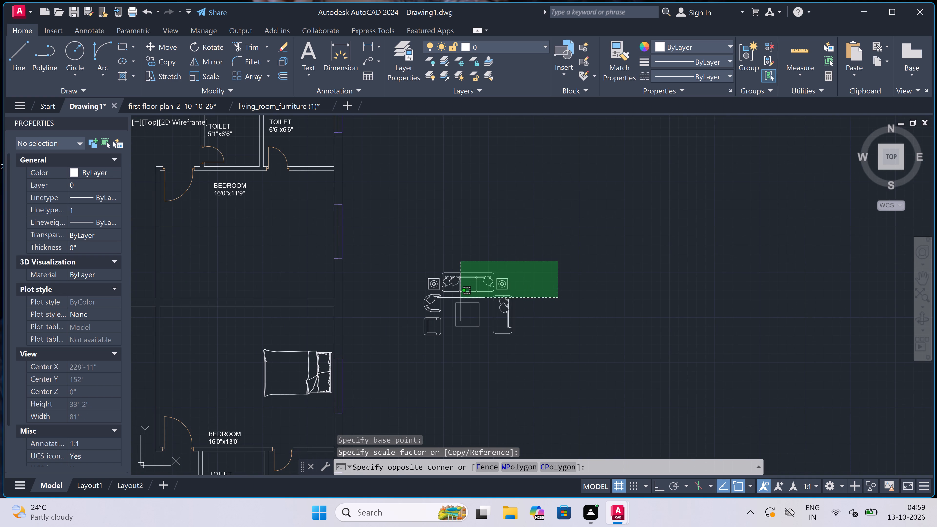
pyautogui.click(392, 357)
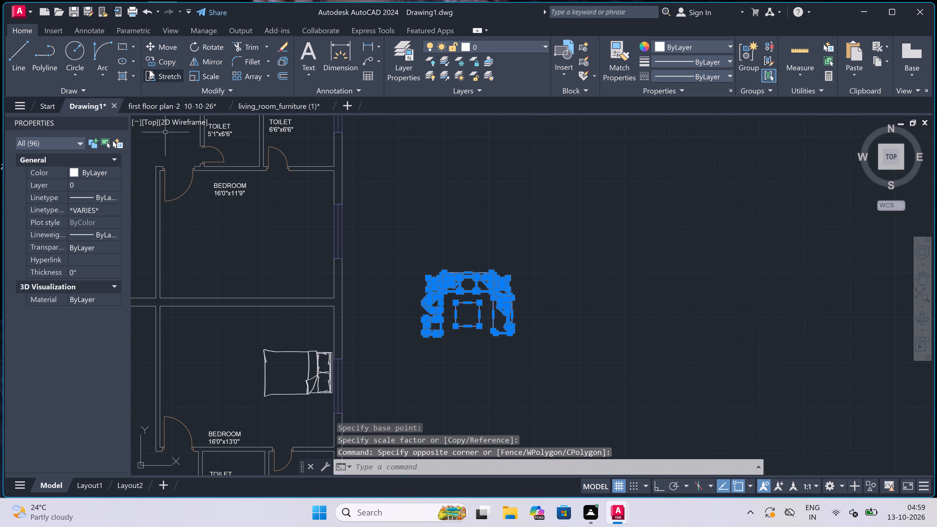
pyautogui.click(210, 46)
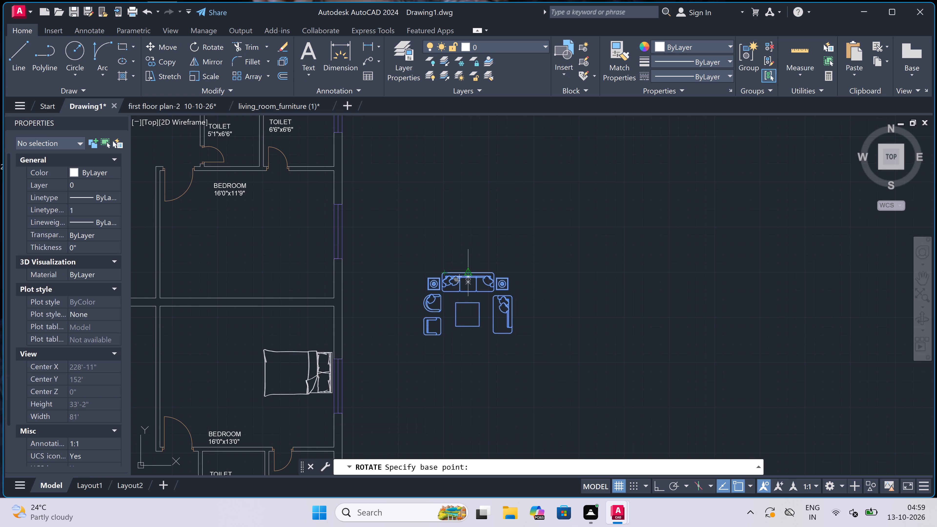
pyautogui.click(469, 270)
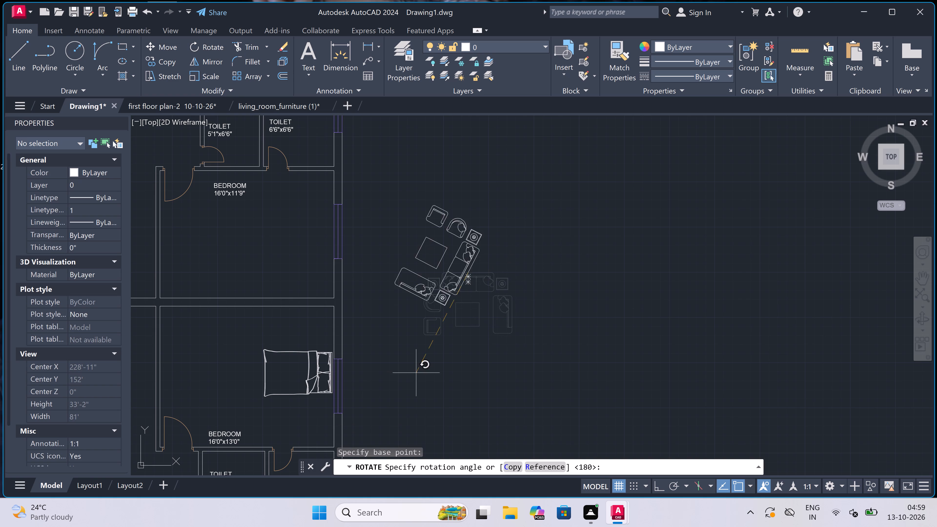
pyautogui.press('F8')
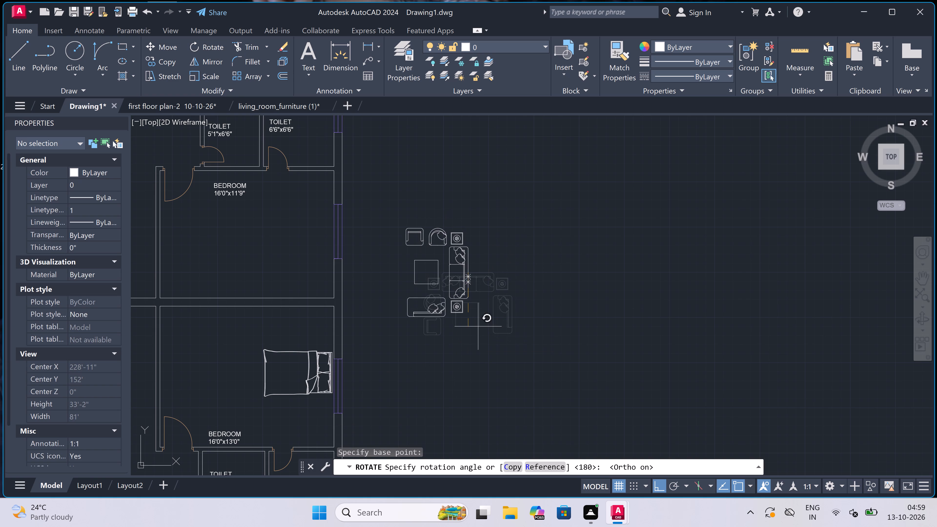
pyautogui.click(437, 362)
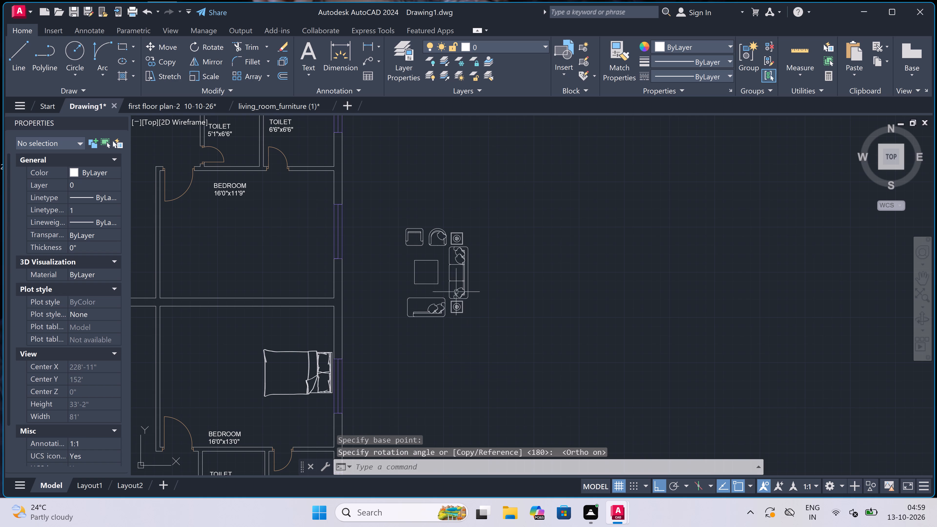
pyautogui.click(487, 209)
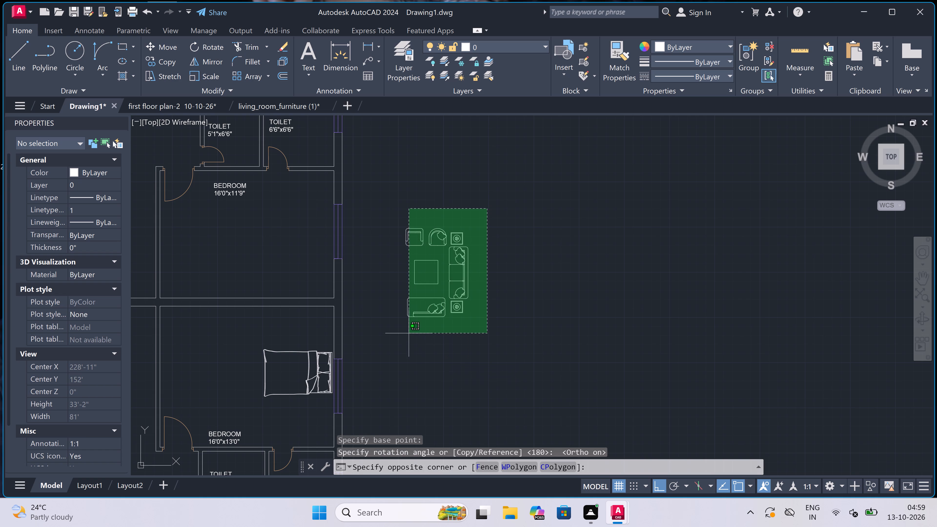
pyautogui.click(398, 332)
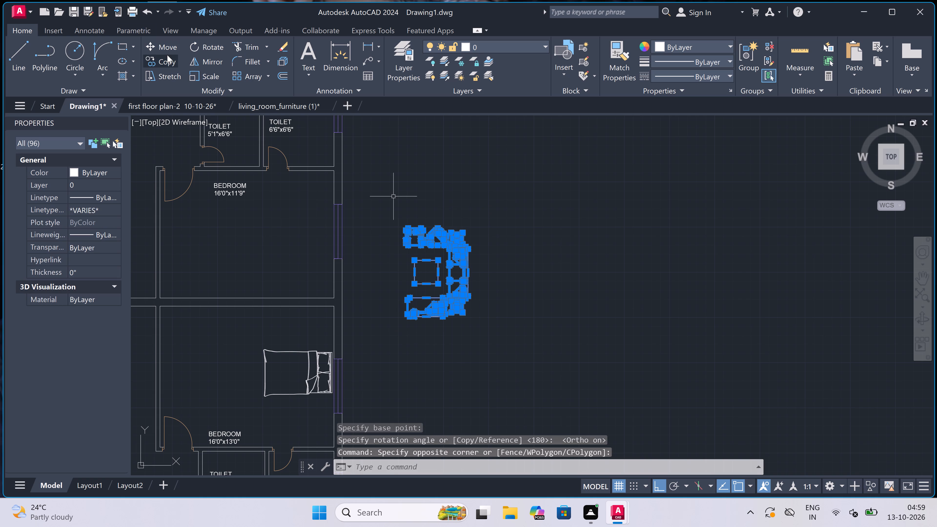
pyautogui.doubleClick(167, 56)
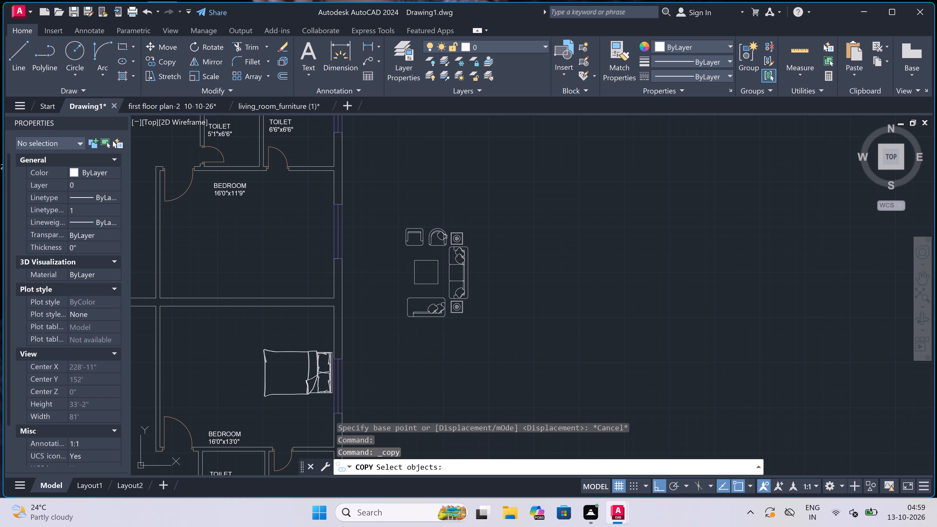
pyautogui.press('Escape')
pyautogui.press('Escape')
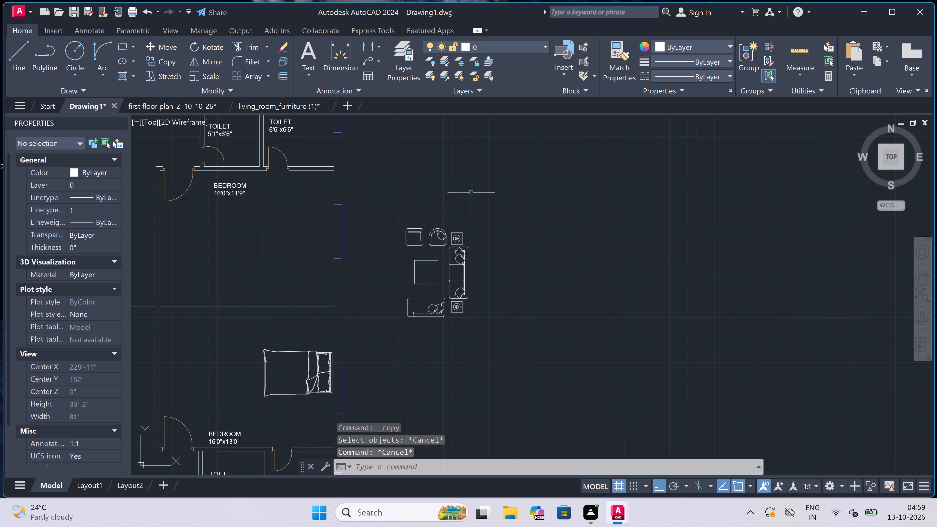
# Copy the seating set by the sofa back's midpoint into the LIVING room, with Ortho off, placing the sofa against the east wall.
pyautogui.moveTo(494, 195); pyautogui.dragTo(493, 198)
pyautogui.click(364, 350)
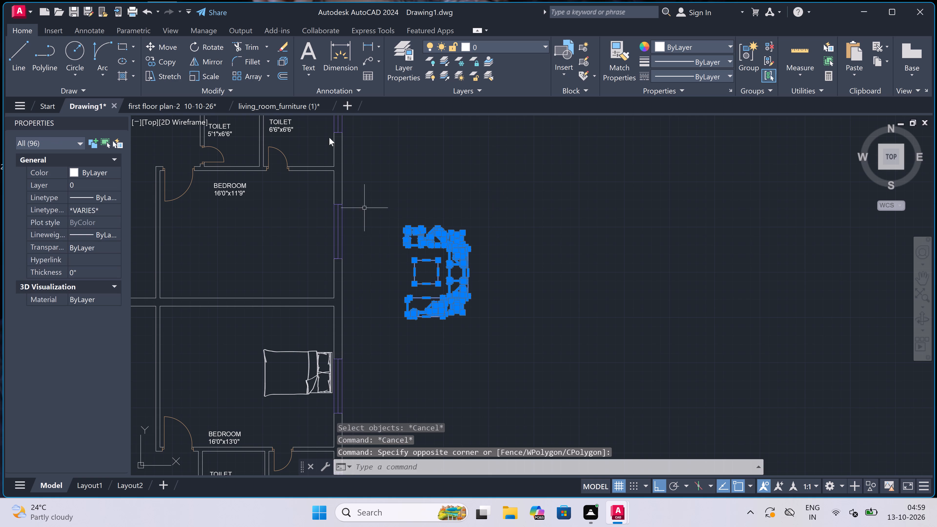
pyautogui.click(169, 57)
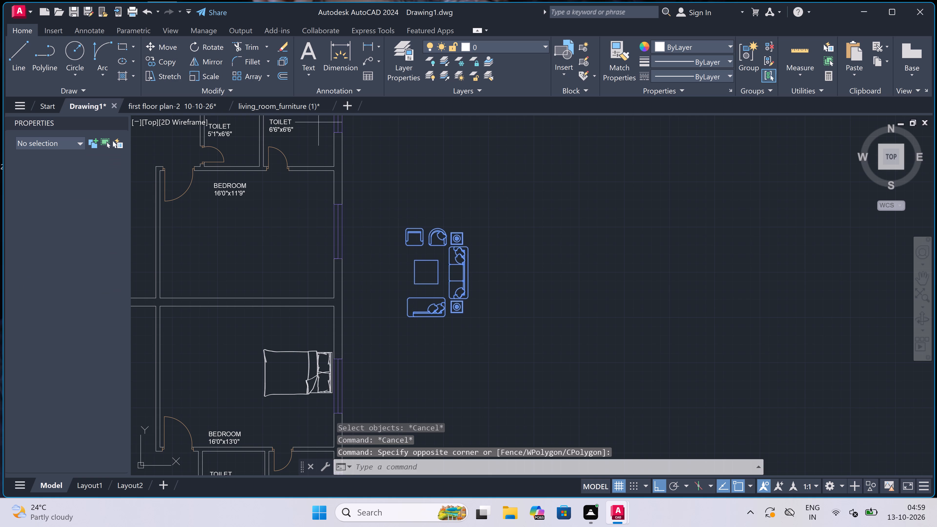
pyautogui.click(468, 271)
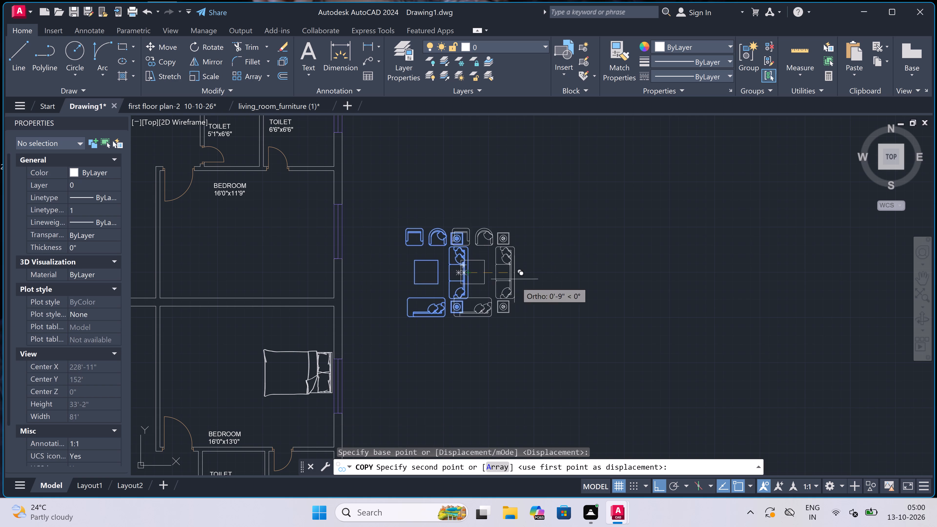
pyautogui.press('F8')
pyautogui.scroll(-3, 499, 314)
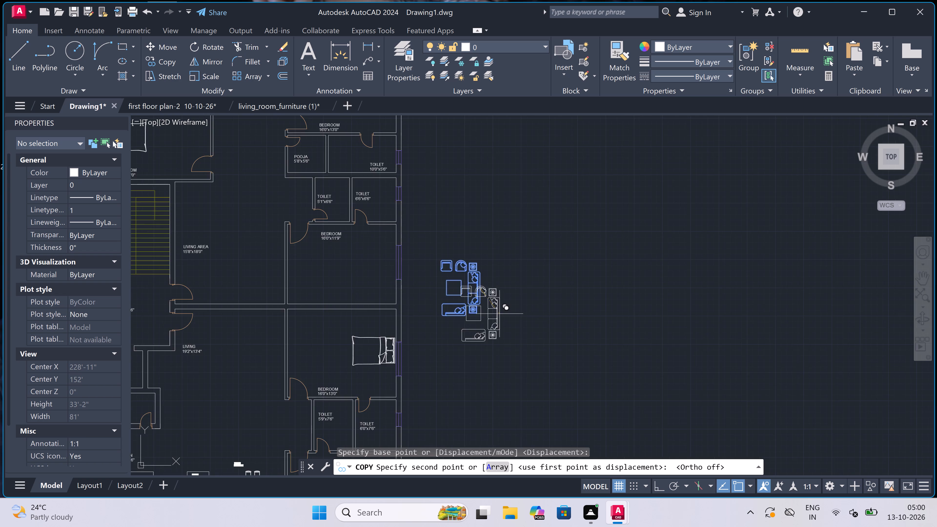
pyautogui.scroll(5, 415, 324)
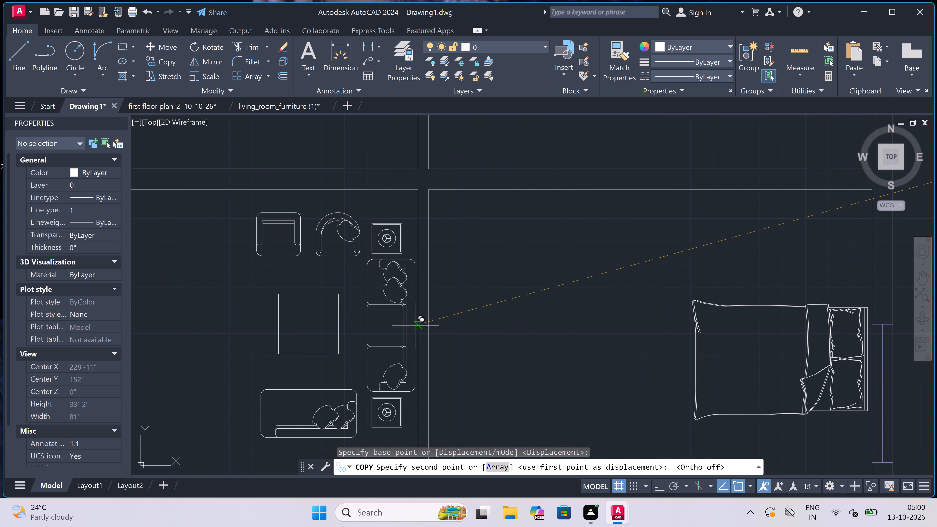
pyautogui.click(416, 325)
pyautogui.scroll(-3, 416, 325)
# Place a second copy of the seating set in the LIVING AREA, with its sofa back against the east wall, and finish copying.
pyautogui.scroll(1, 413, 262)
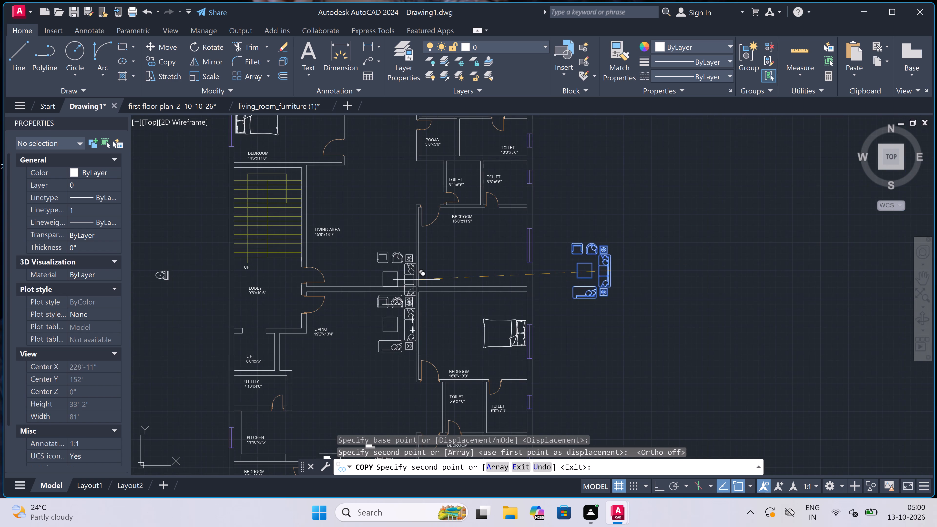
pyautogui.scroll(2, 413, 266)
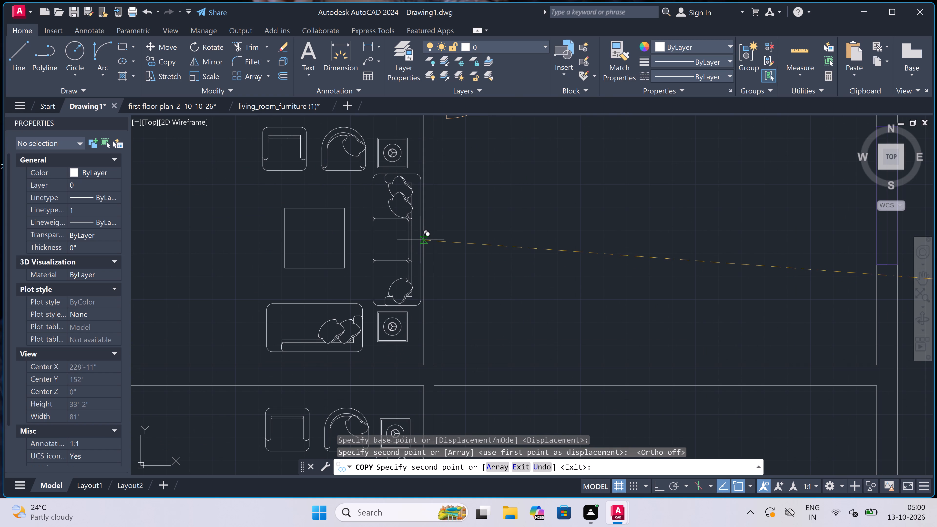
pyautogui.click(421, 236)
pyautogui.scroll(-5, 414, 237)
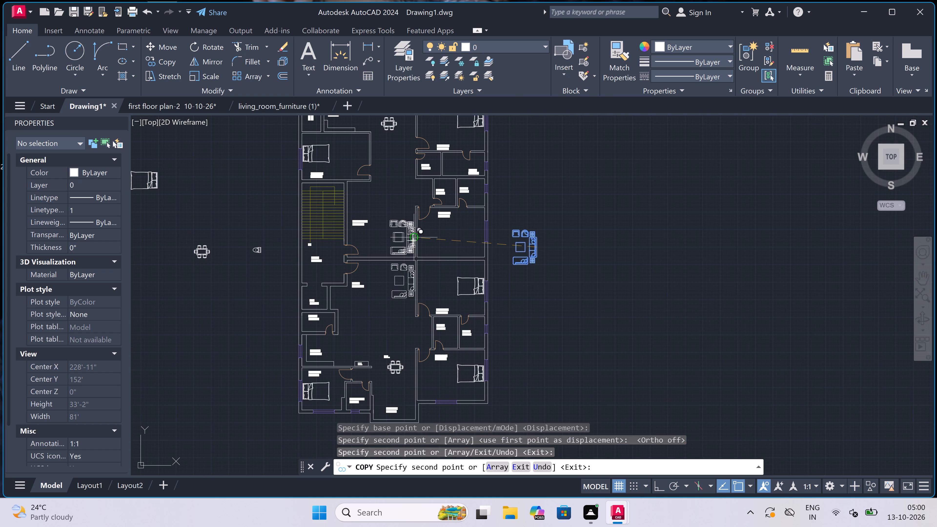
pyautogui.press('Escape')
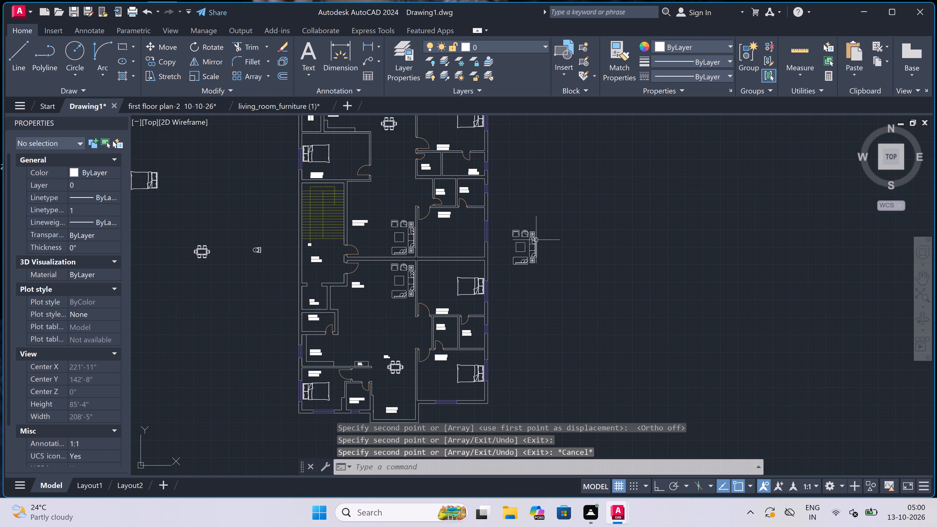
# Delete the original seating set left outside the plan's east wall.
pyautogui.scroll(2, 536, 240)
pyautogui.moveTo(560, 196); pyautogui.dragTo(556, 197)
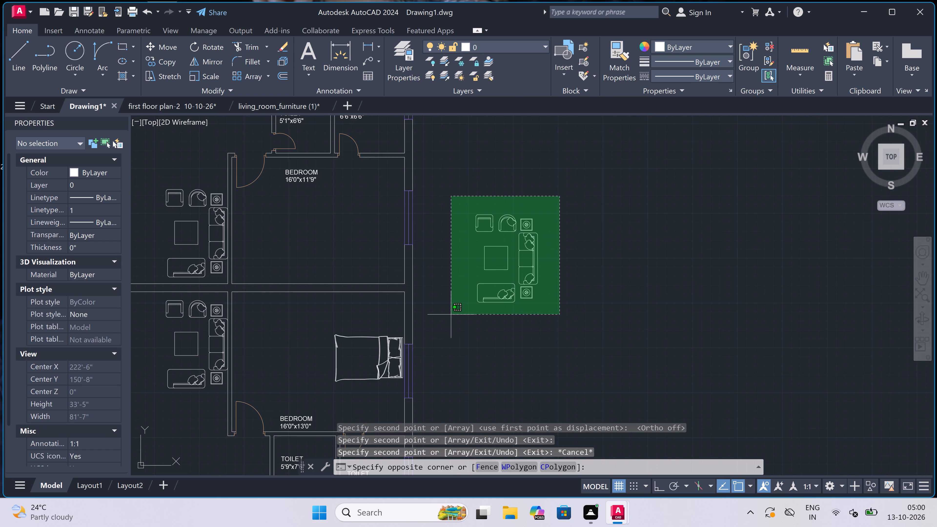
pyautogui.click(454, 324)
pyautogui.press('Delete')
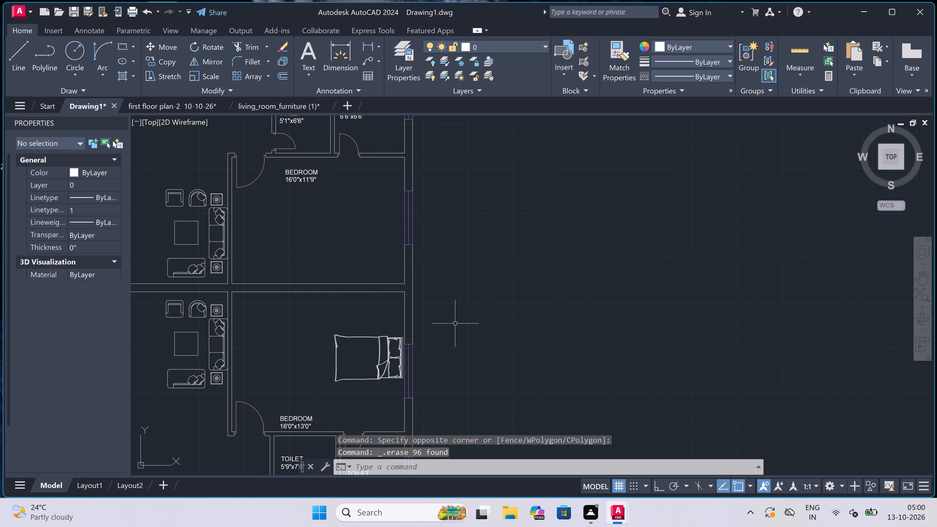
# Copy the bed from the 16'0"x13'0" BEDROOM into the 16'0"x11'9" BEDROOM, with its head against the east wall.
pyautogui.scroll(-1, 447, 297)
pyautogui.scroll(1, 406, 290)
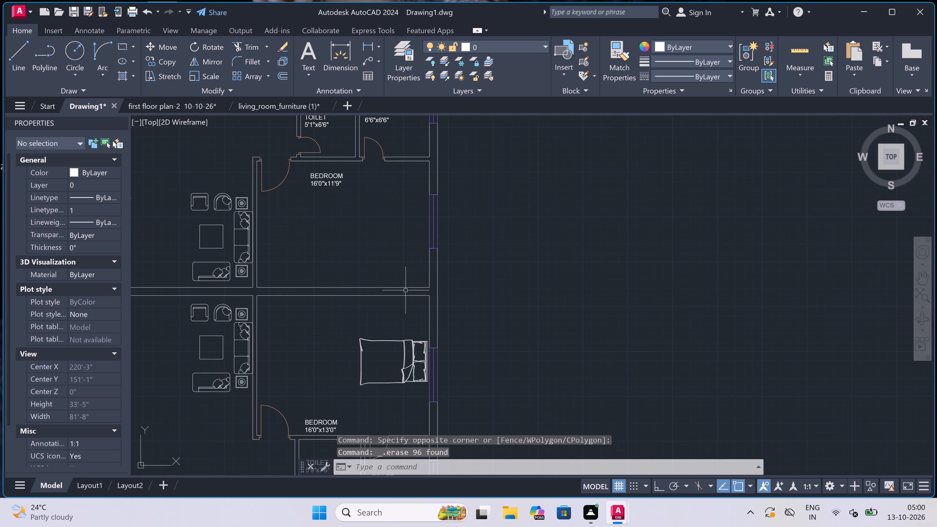
pyautogui.scroll(-1, 406, 297)
pyautogui.scroll(2, 417, 366)
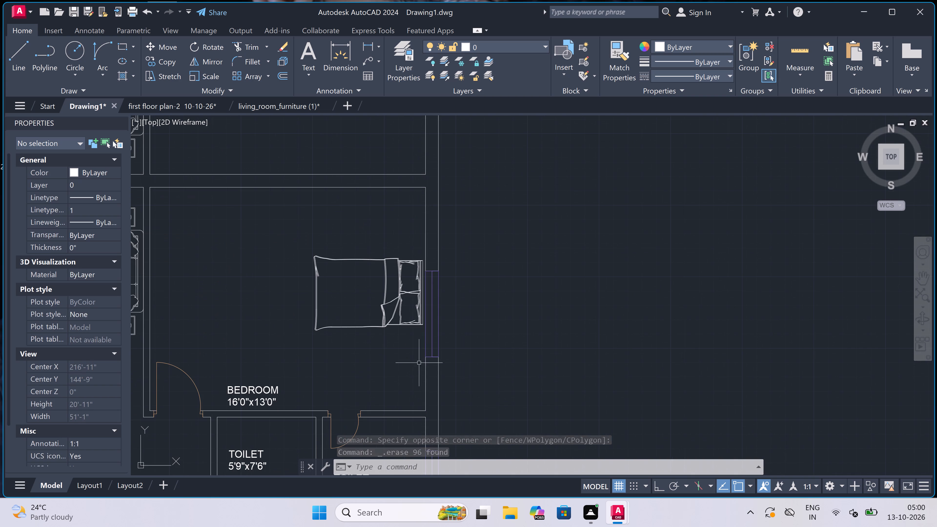
pyautogui.scroll(3, 419, 292)
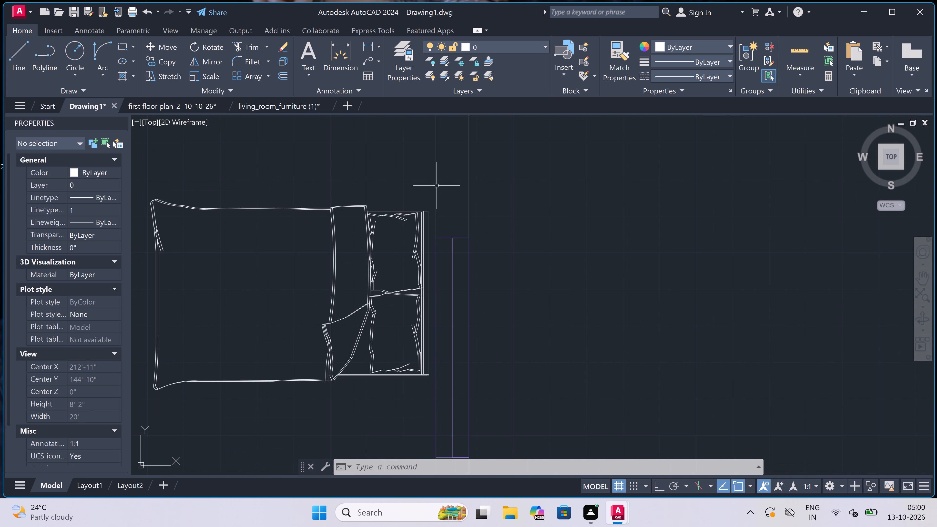
pyautogui.click(429, 144)
pyautogui.scroll(-1, 306, 269)
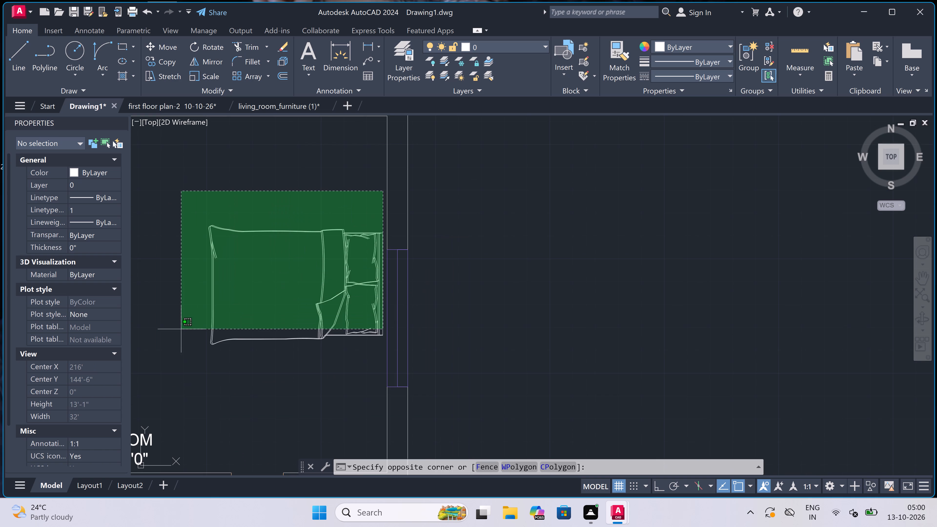
pyautogui.click(171, 363)
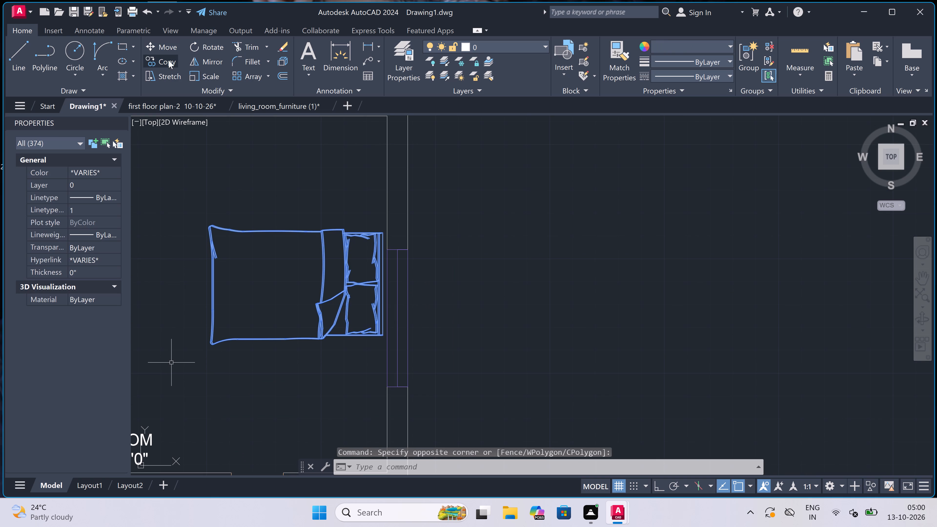
pyautogui.click(167, 57)
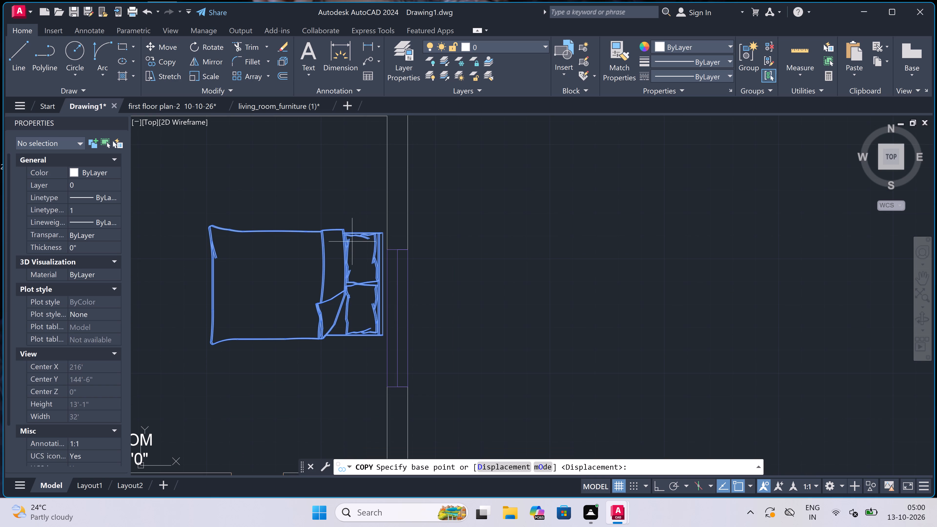
pyautogui.click(377, 280)
pyautogui.click(379, 280)
pyautogui.scroll(-3, 374, 261)
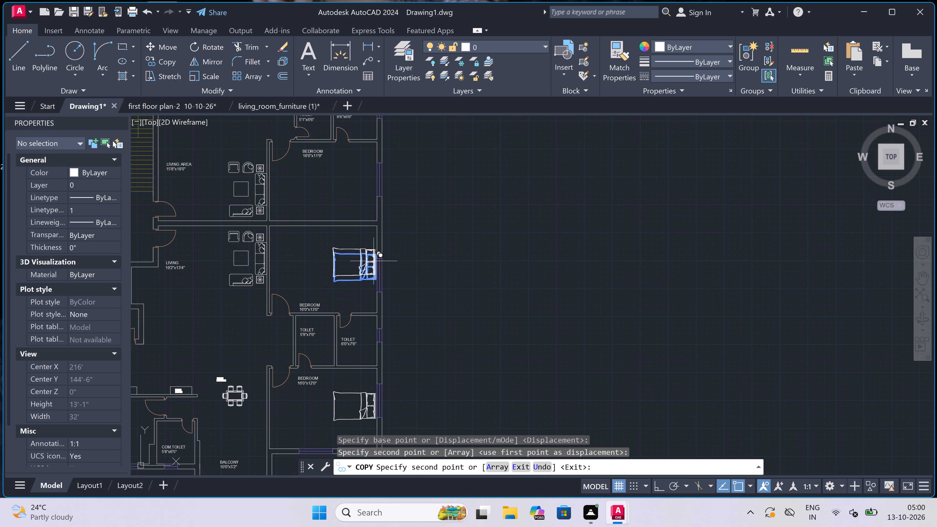
pyautogui.scroll(3, 347, 160)
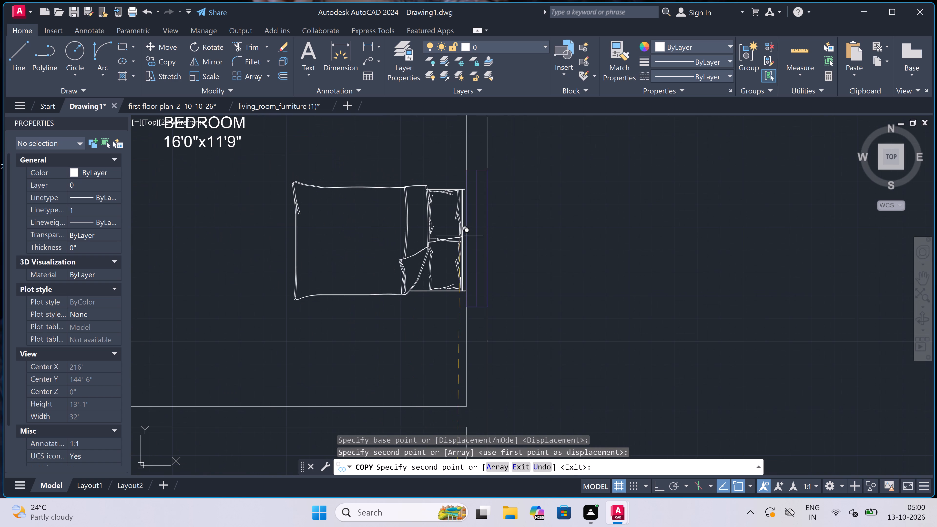
pyautogui.scroll(3, 451, 241)
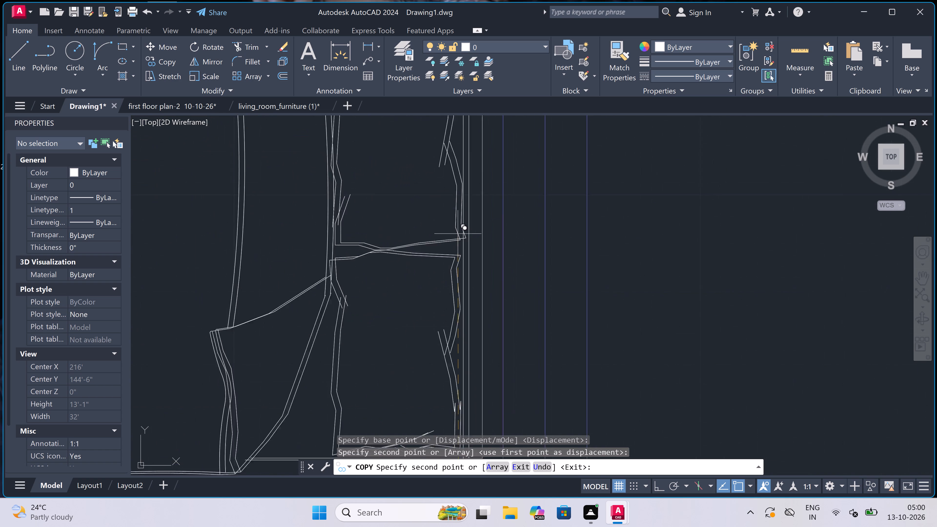
pyautogui.scroll(1, 458, 234)
pyautogui.click(458, 232)
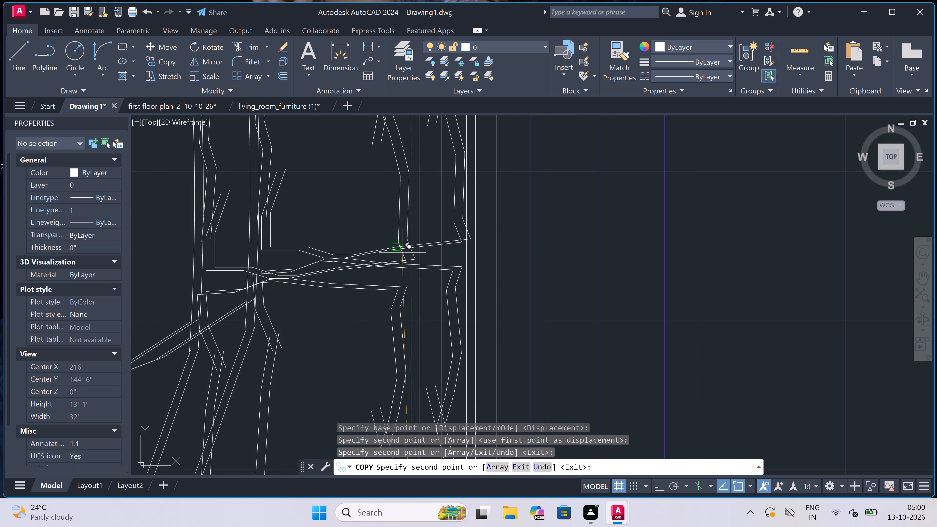
pyautogui.press('Escape')
pyautogui.scroll(-6, 408, 240)
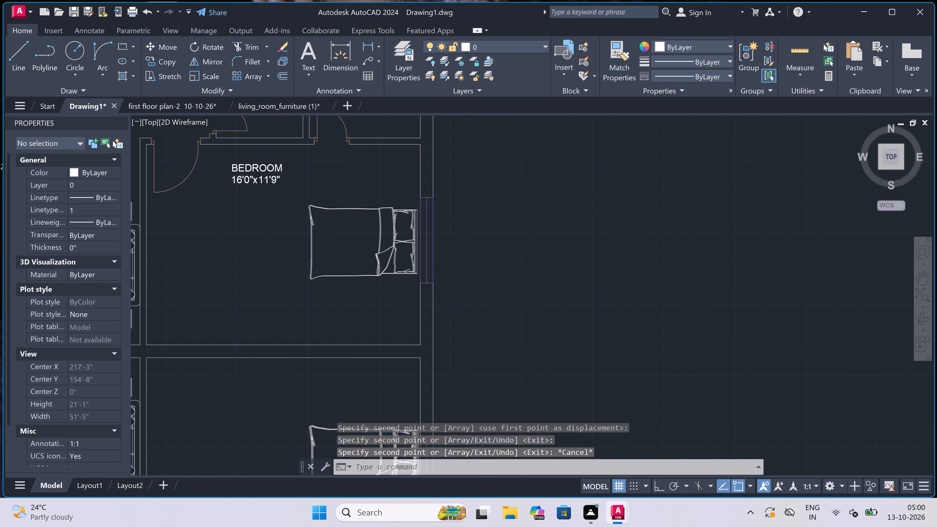
# Set the text height of the POOJA 3'6"x3'0" and DINING 10'0"x16'8" labels to 5".
pyautogui.scroll(-4, 382, 247)
pyautogui.scroll(1, 382, 247)
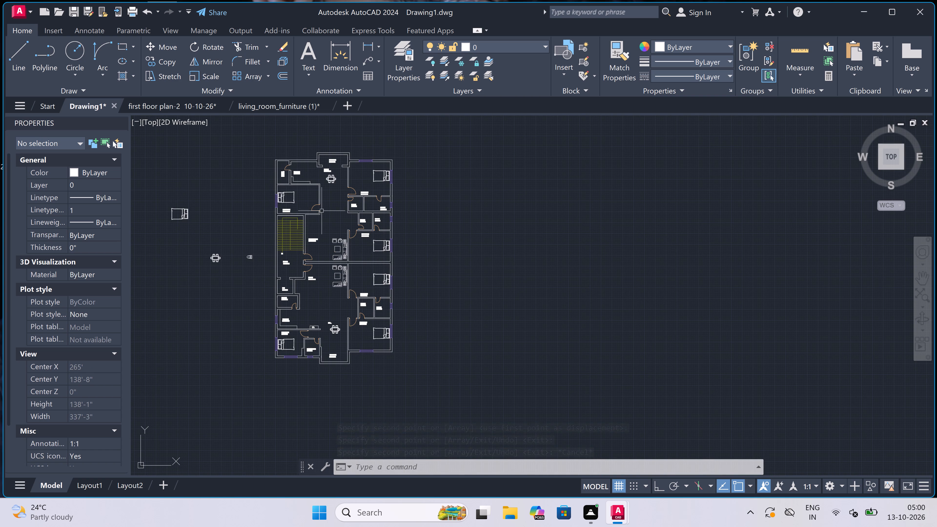
pyautogui.scroll(2, 318, 276)
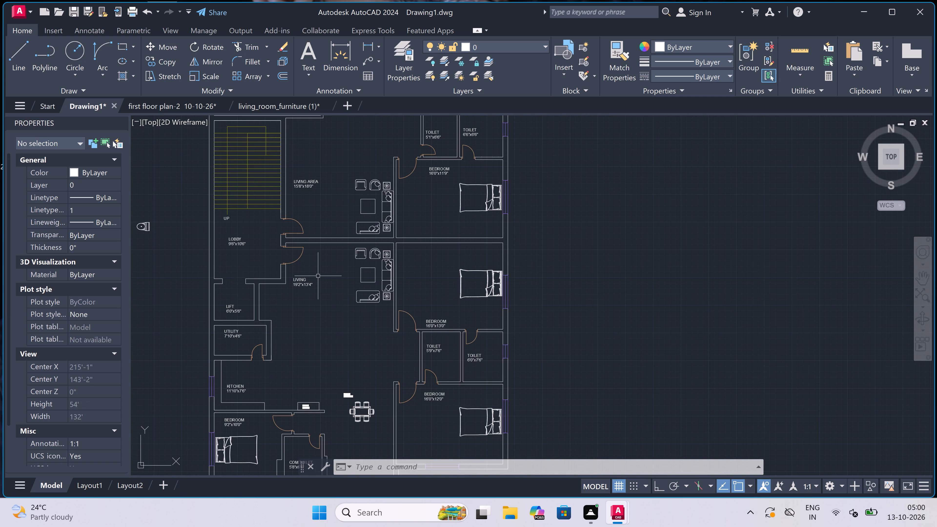
pyautogui.scroll(4, 302, 424)
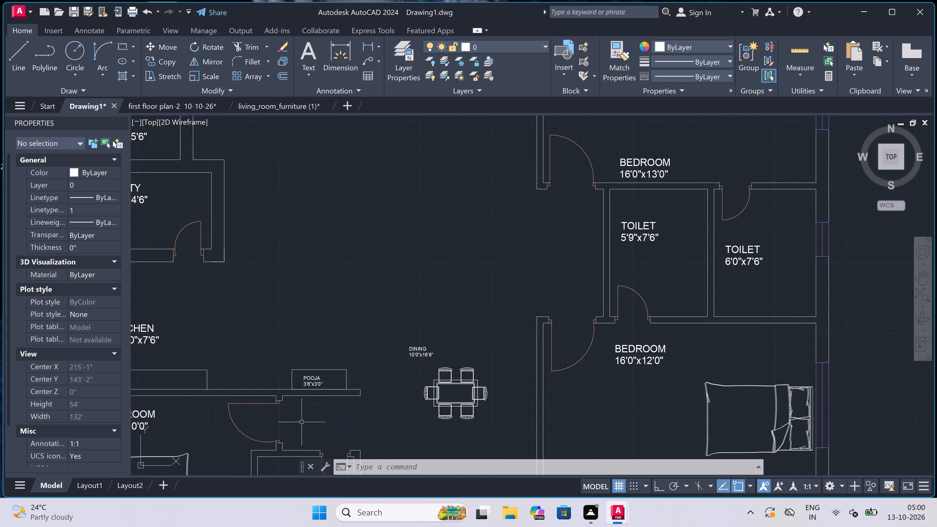
pyautogui.doubleClick(316, 322)
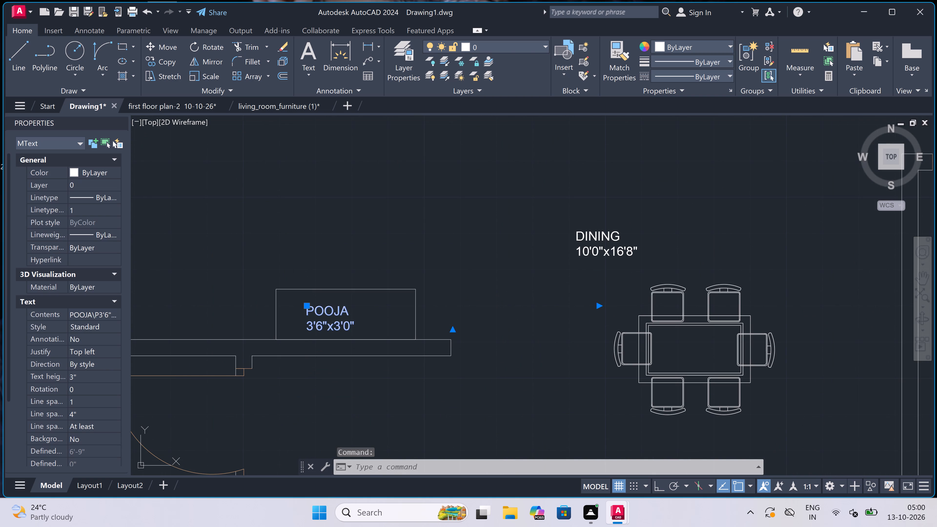
pyautogui.click(472, 262)
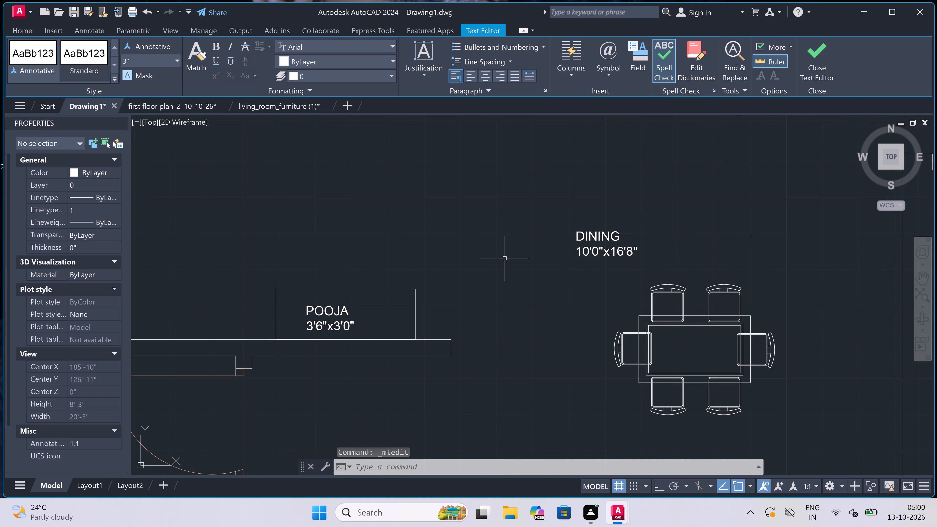
pyautogui.click(644, 221)
pyautogui.moveTo(640, 226); pyautogui.dragTo(638, 228)
pyautogui.doubleClick(548, 260)
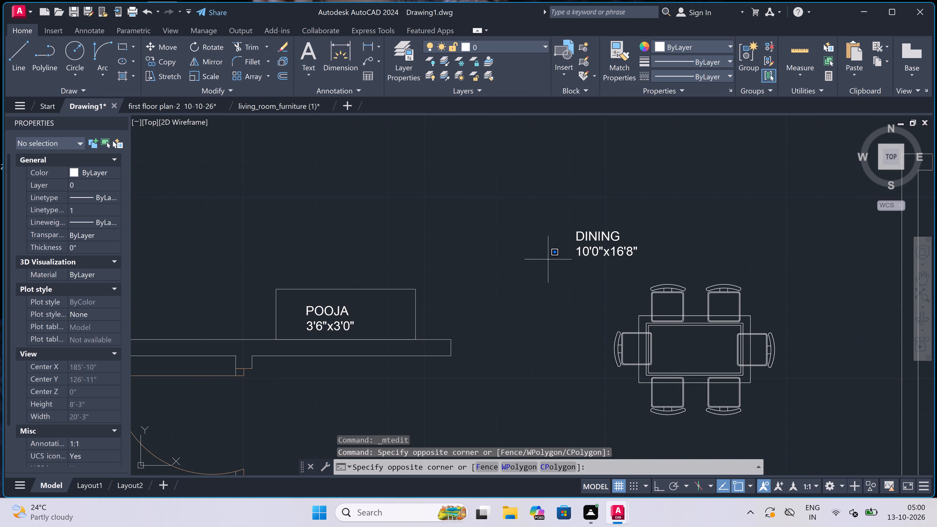
pyautogui.click(603, 229)
pyautogui.click(614, 221)
pyautogui.click(551, 272)
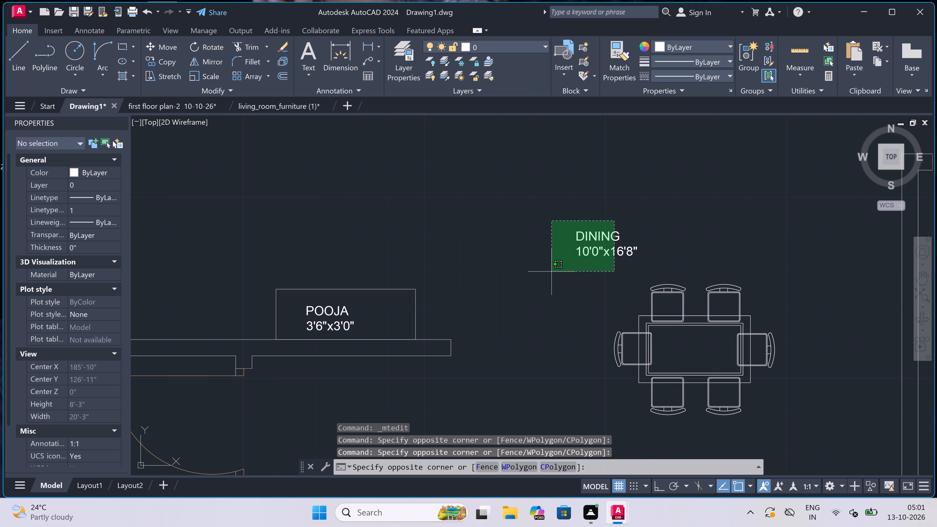
pyautogui.doubleClick(304, 305)
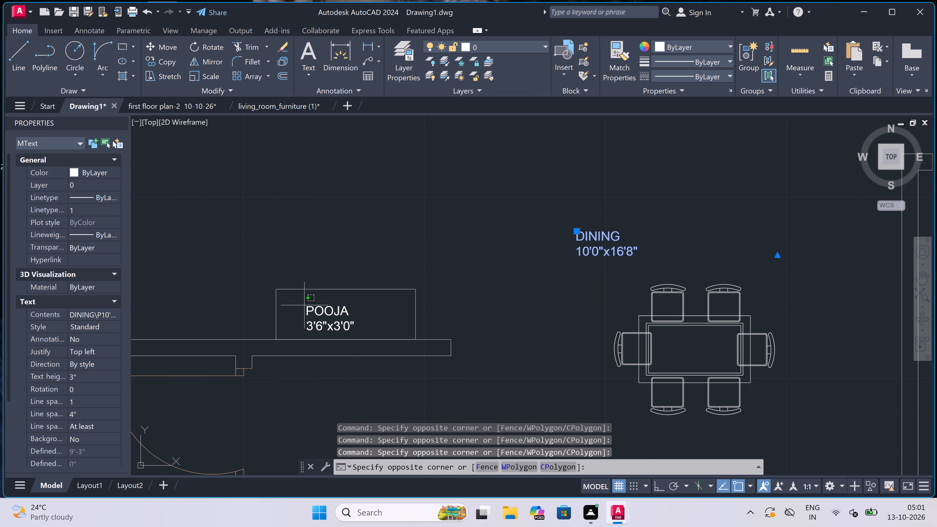
pyautogui.click(304, 313)
pyautogui.click(328, 309)
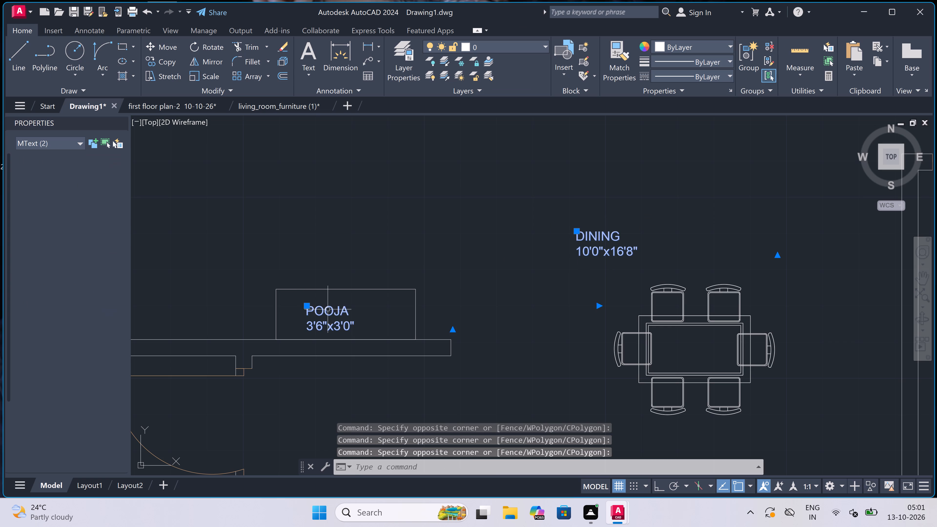
pyautogui.moveTo(92, 373); pyautogui.dragTo(95, 375)
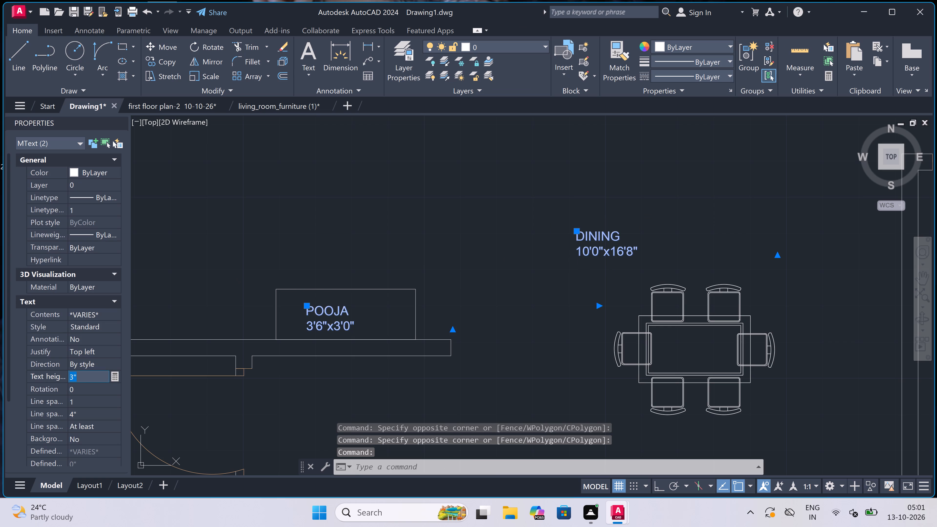
pyautogui.press('BackSpace')
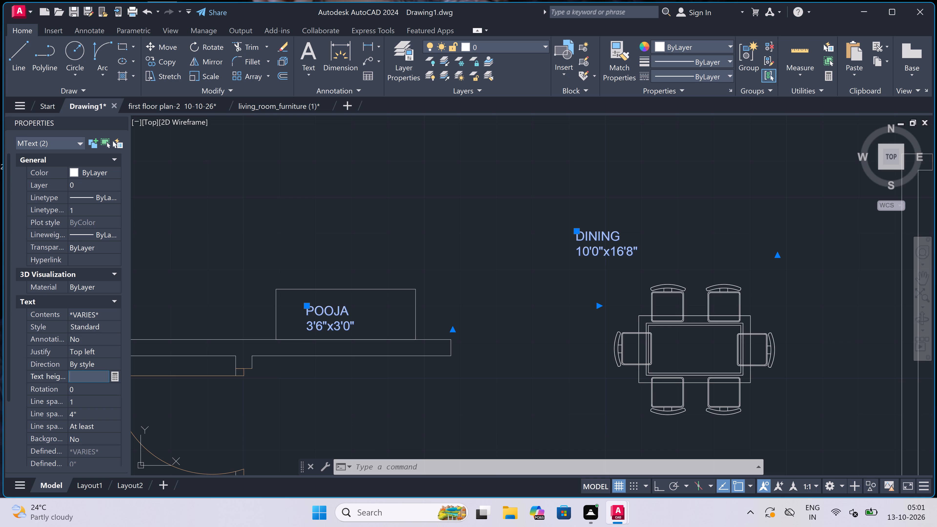
pyautogui.write('5"')
pyautogui.click(294, 380)
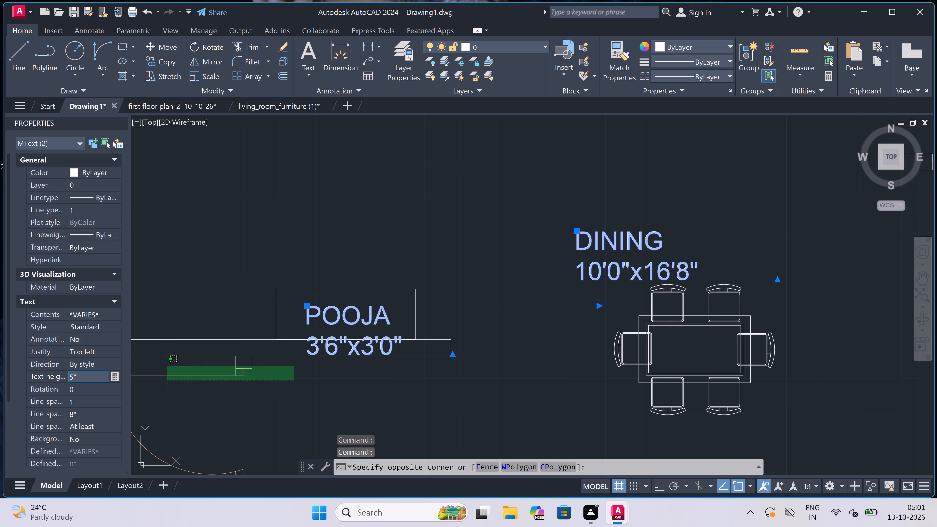
pyautogui.press('Escape')
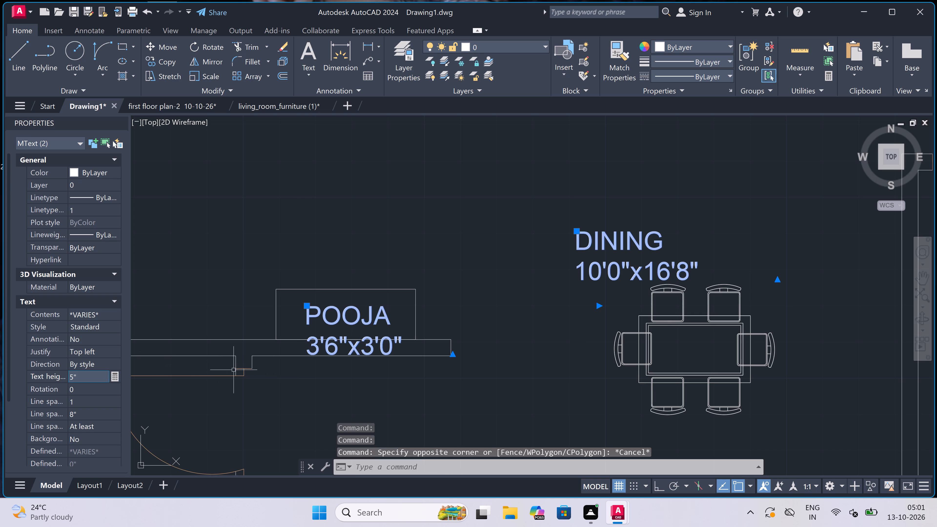
pyautogui.press('Escape')
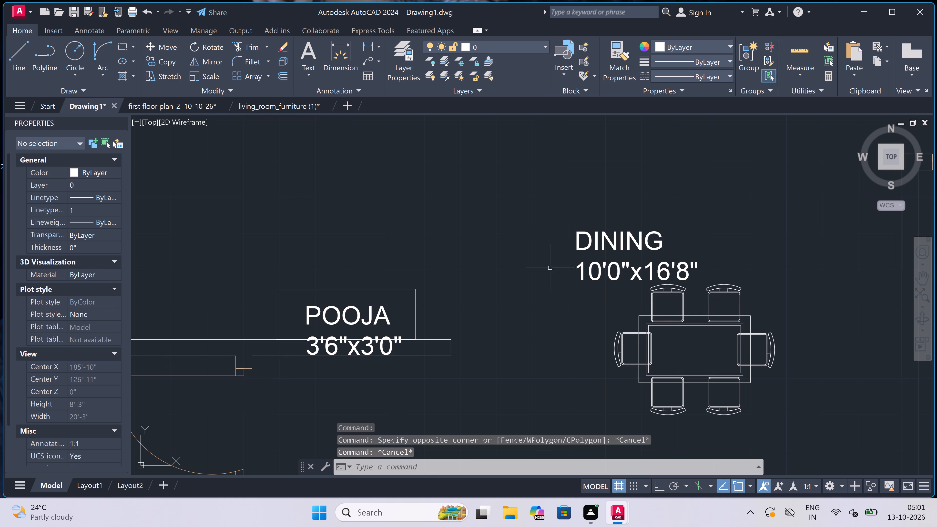
# Move the DINING label slightly up and to the left, clear of the dining table's chairs.
pyautogui.click(587, 242)
pyautogui.click(581, 233)
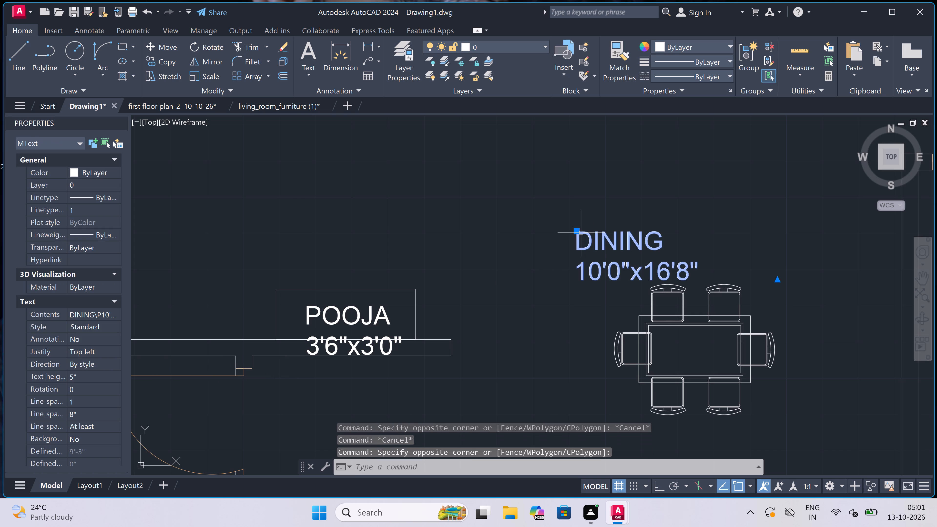
pyautogui.click(577, 231)
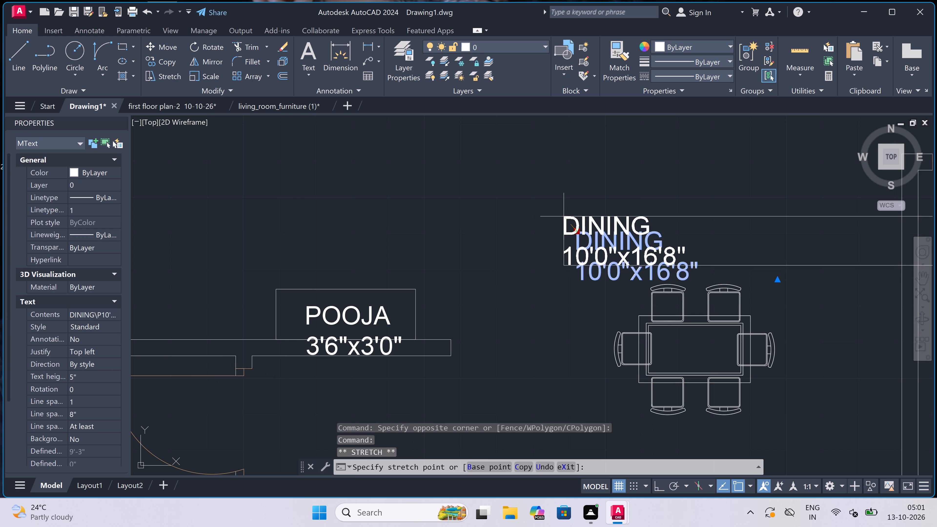
pyautogui.click(564, 216)
pyautogui.press('Escape')
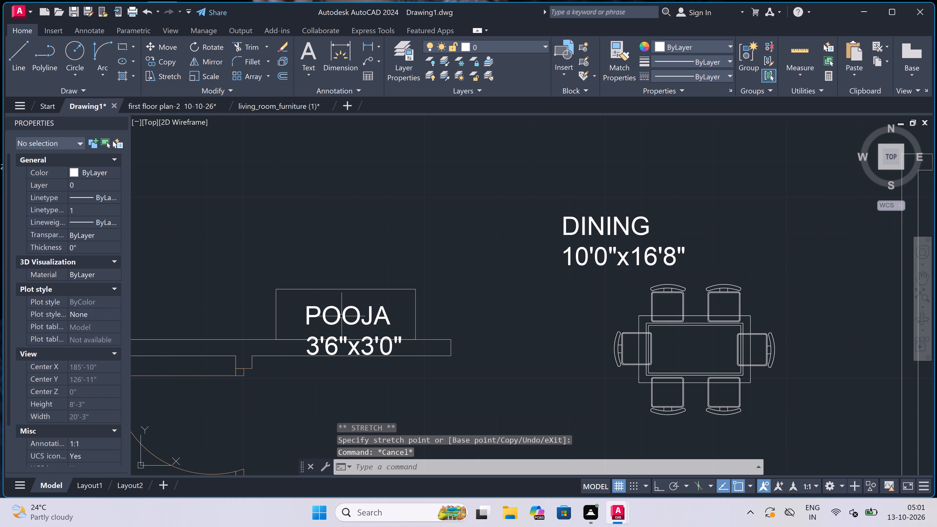
# Set the text height of the POOJA label to 4".
pyautogui.scroll(1, 341, 311)
pyautogui.click(341, 311)
pyautogui.click(254, 319)
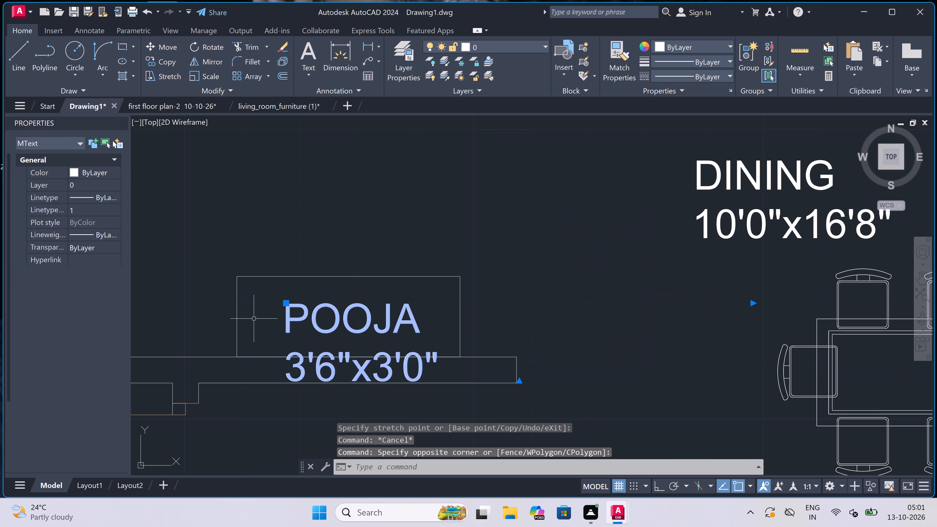
pyautogui.click(90, 378)
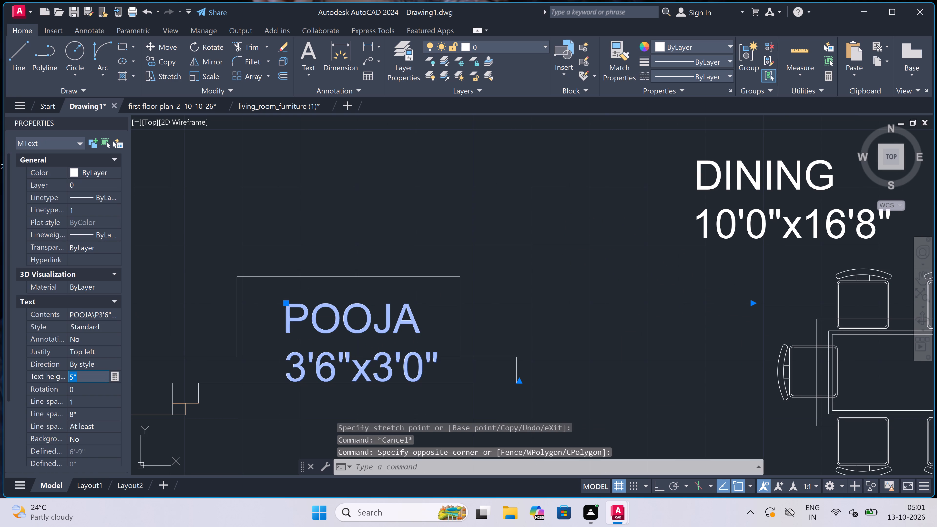
pyautogui.press('BackSpace')
pyautogui.press('BackSpace')
pyautogui.write('4"')
pyautogui.click(194, 247)
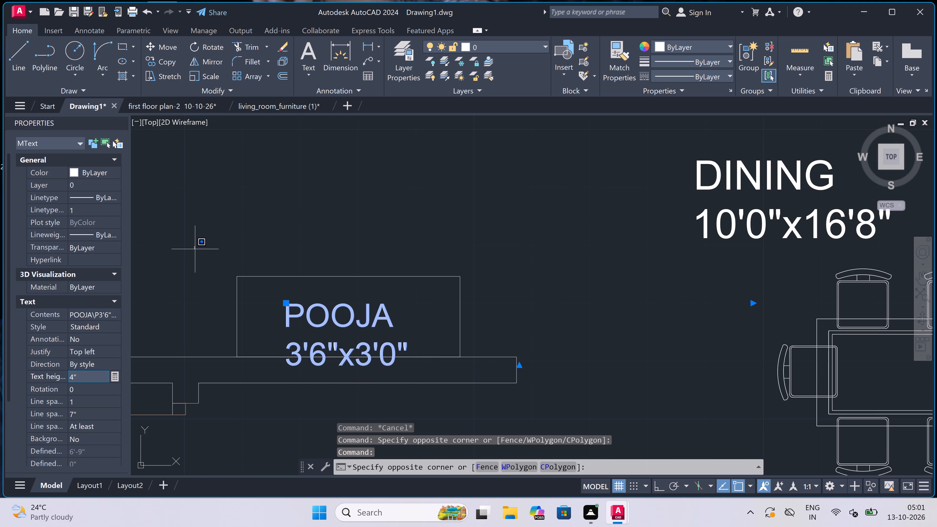
pyautogui.press('Escape')
# Move the POOJA label up and slightly left so both lines fit inside the pooja rectangle.
pyautogui.scroll(1, 299, 327)
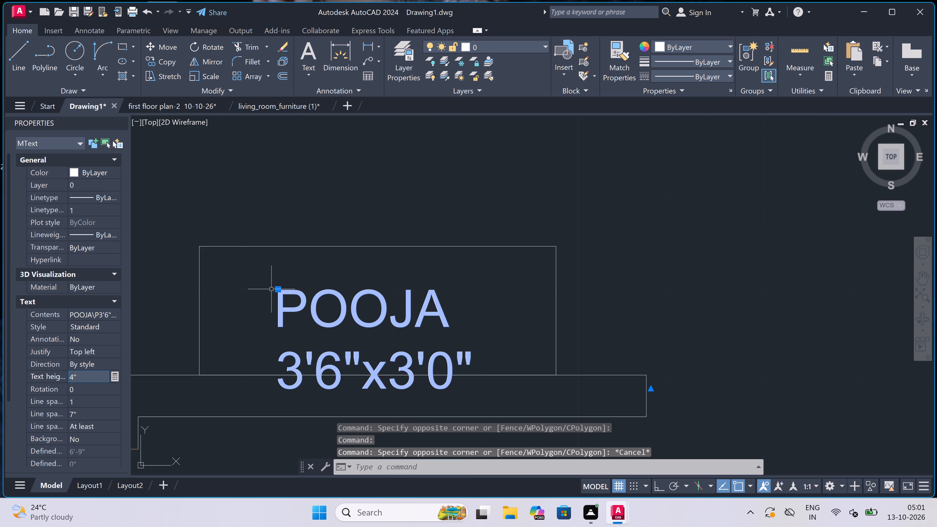
pyautogui.click(275, 288)
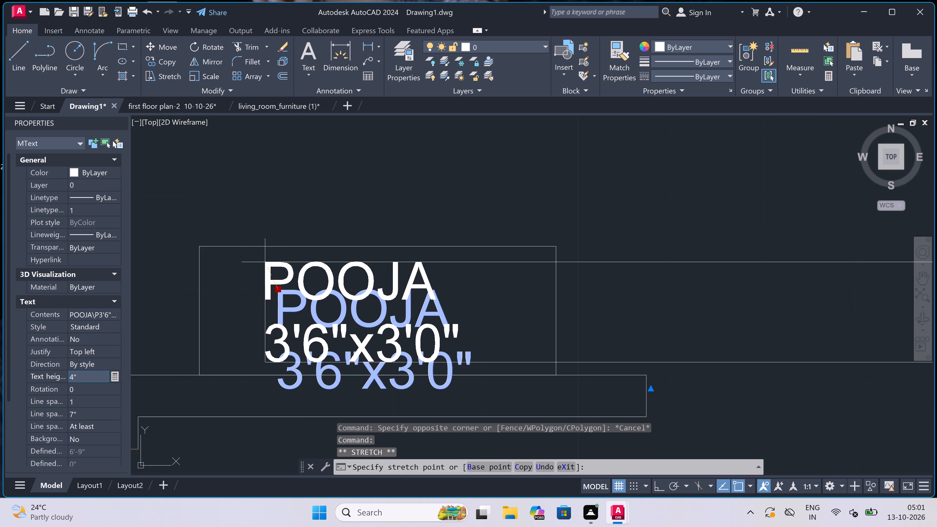
pyautogui.scroll(2, 260, 264)
pyautogui.click(266, 254)
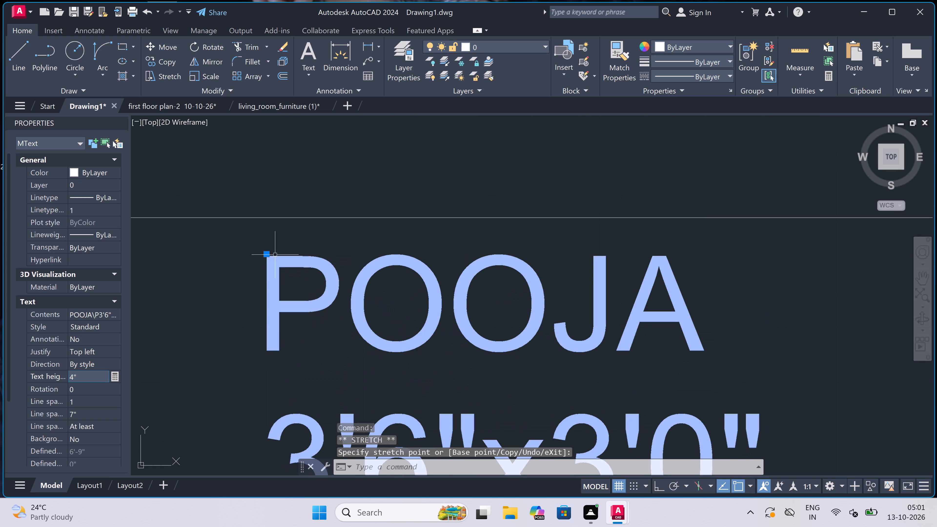
# Delete the spare dining table set and the spare bed lying outside the floor plan.
pyautogui.press('Escape')
pyautogui.scroll(-9, 308, 262)
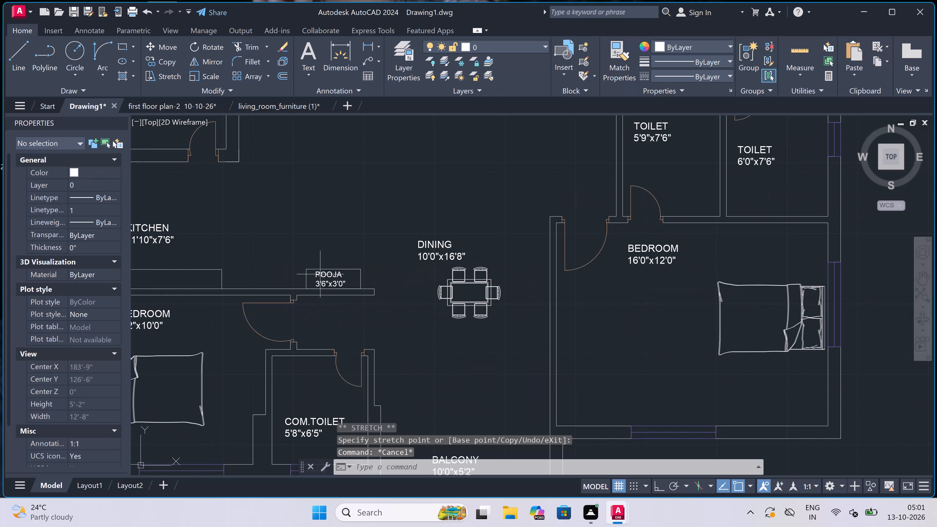
pyautogui.scroll(-4, 320, 274)
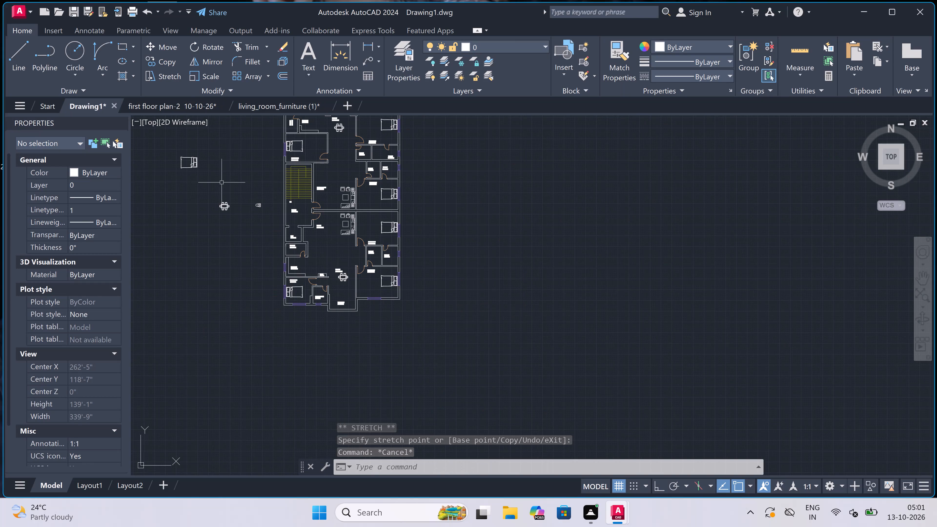
pyautogui.scroll(3, 228, 193)
pyautogui.moveTo(286, 199); pyautogui.dragTo(276, 204)
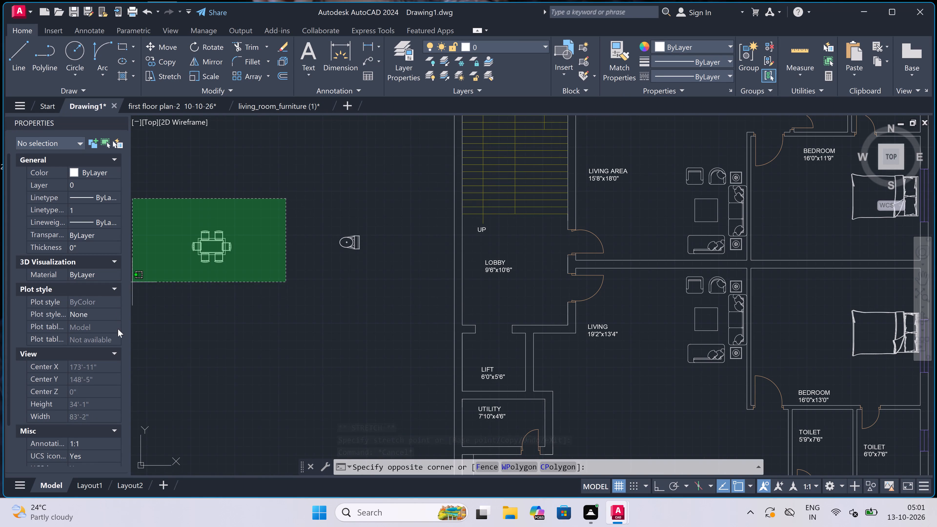
pyautogui.click(161, 307)
pyautogui.scroll(-4, 238, 303)
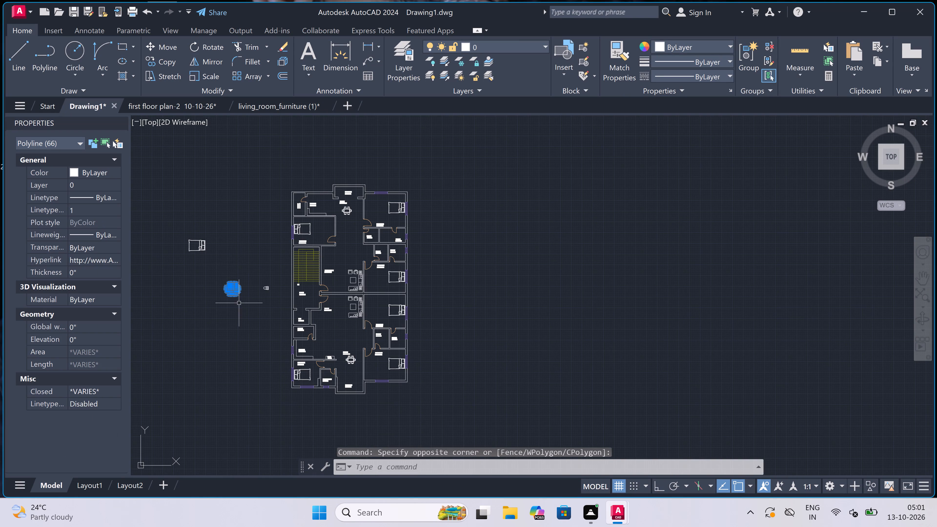
pyautogui.scroll(2, 209, 238)
pyautogui.moveTo(234, 207); pyautogui.dragTo(232, 210)
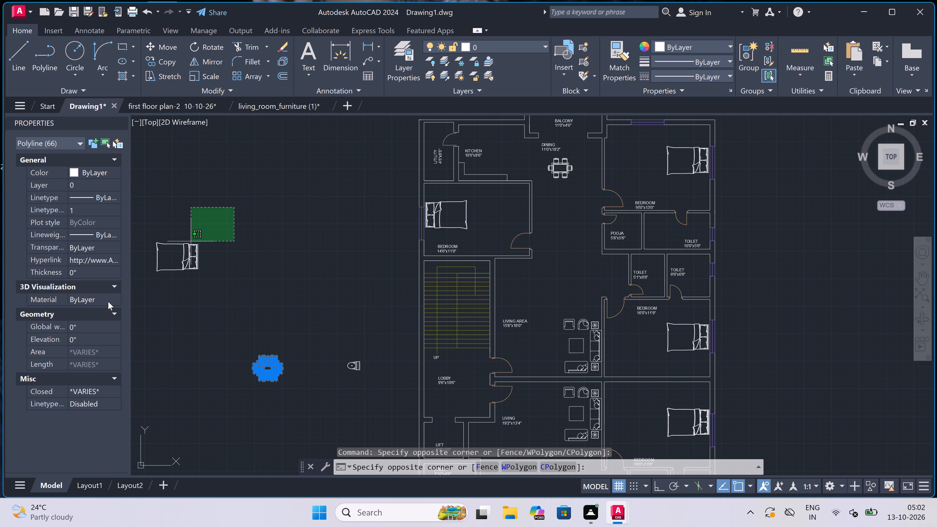
pyautogui.click(142, 314)
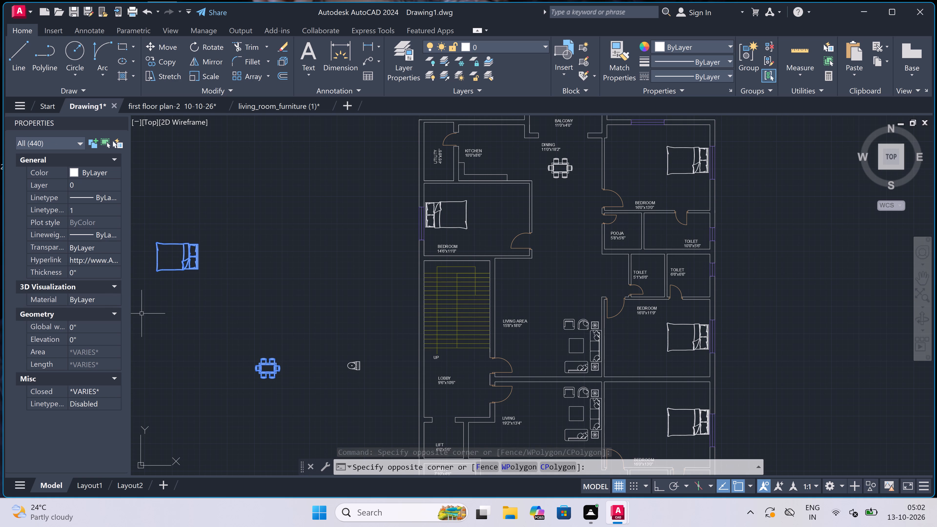
pyautogui.press('Delete')
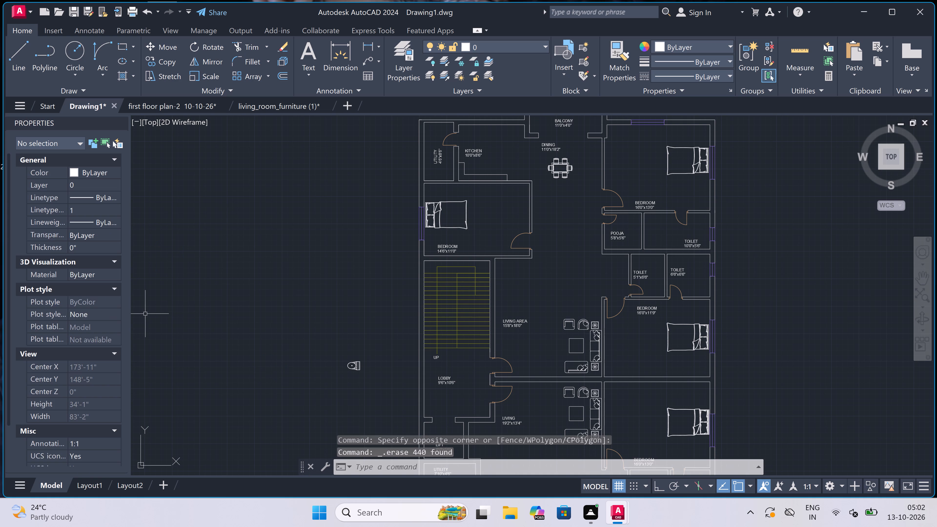
# Set the text height of the UP label below the staircase to 8".
pyautogui.scroll(-1, 190, 317)
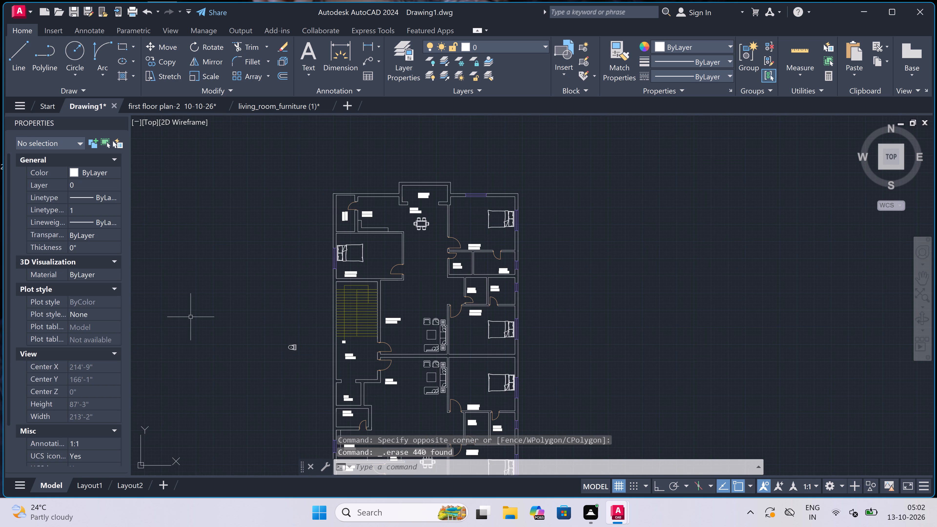
pyautogui.scroll(2, 259, 366)
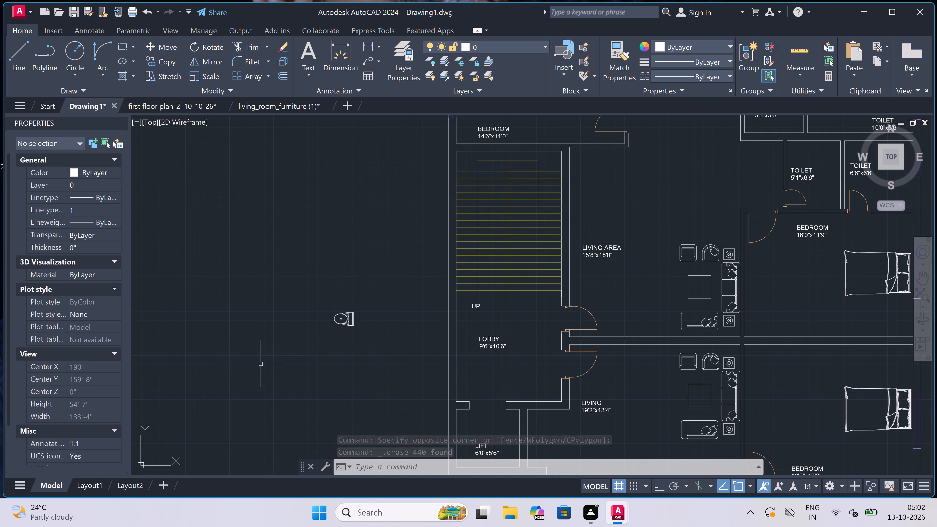
pyautogui.scroll(2, 480, 316)
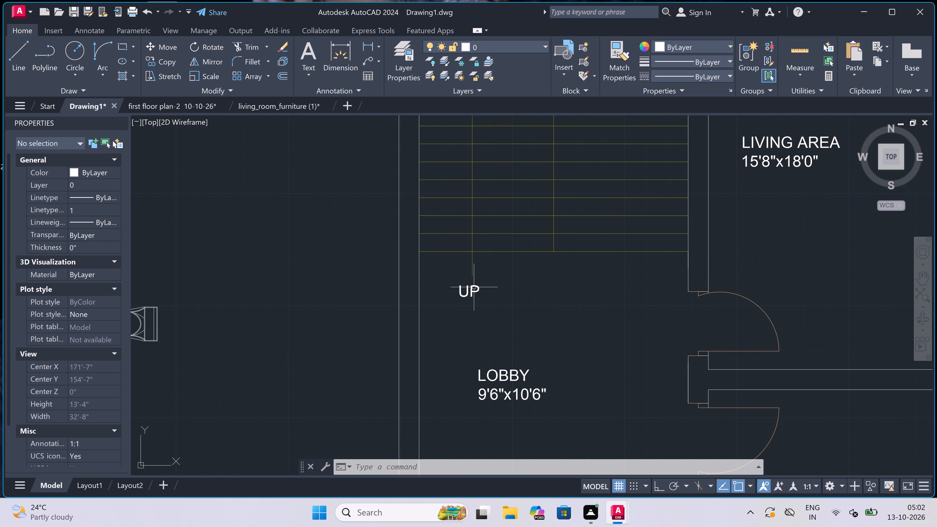
pyautogui.click(474, 287)
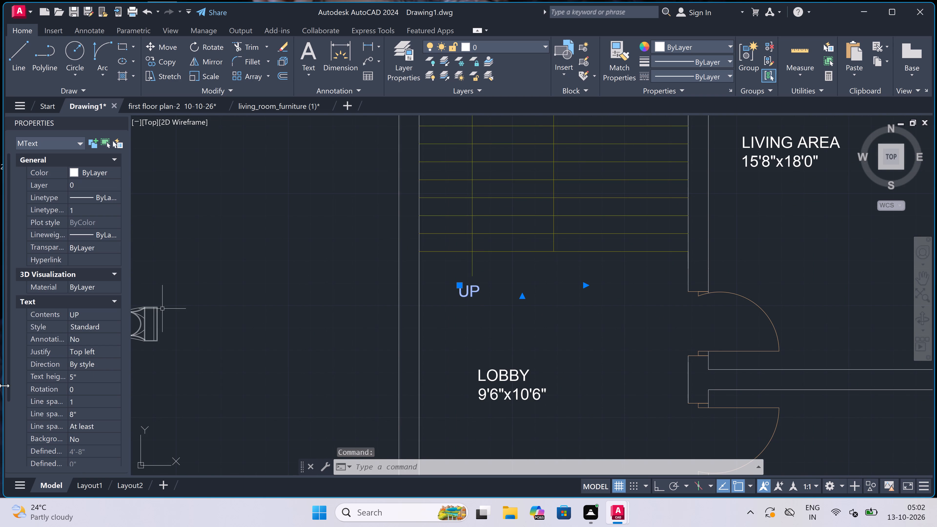
pyautogui.click(95, 375)
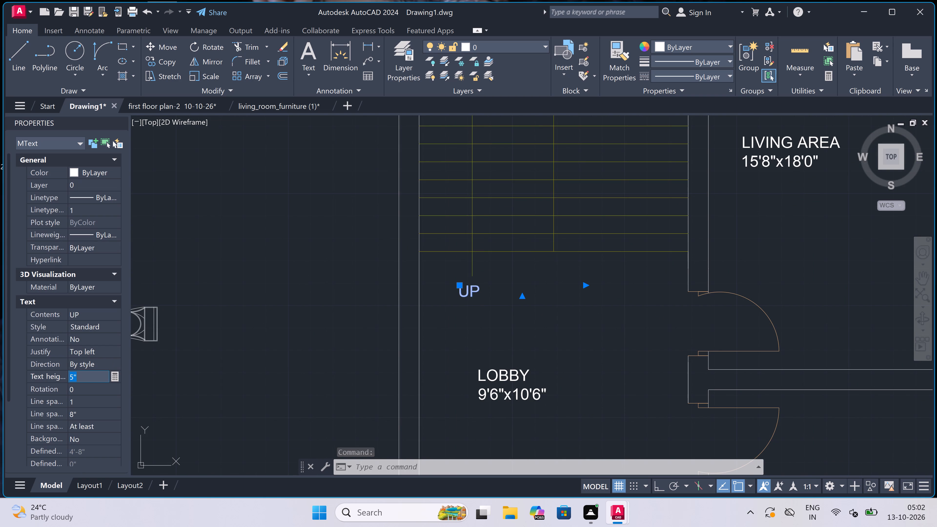
pyautogui.press('BackSpace')
pyautogui.press('9')
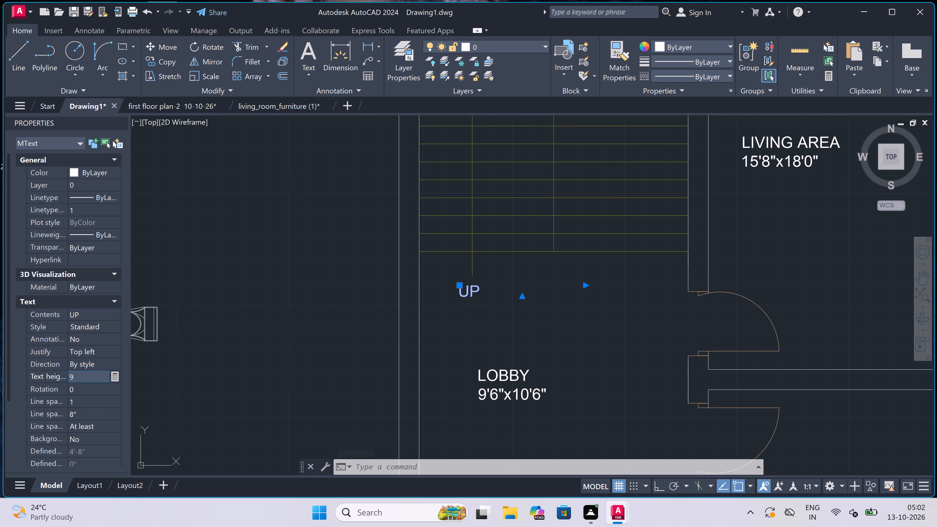
pyautogui.press('BackSpace')
pyautogui.write('8"')
pyautogui.click(291, 367)
pyautogui.press('Escape')
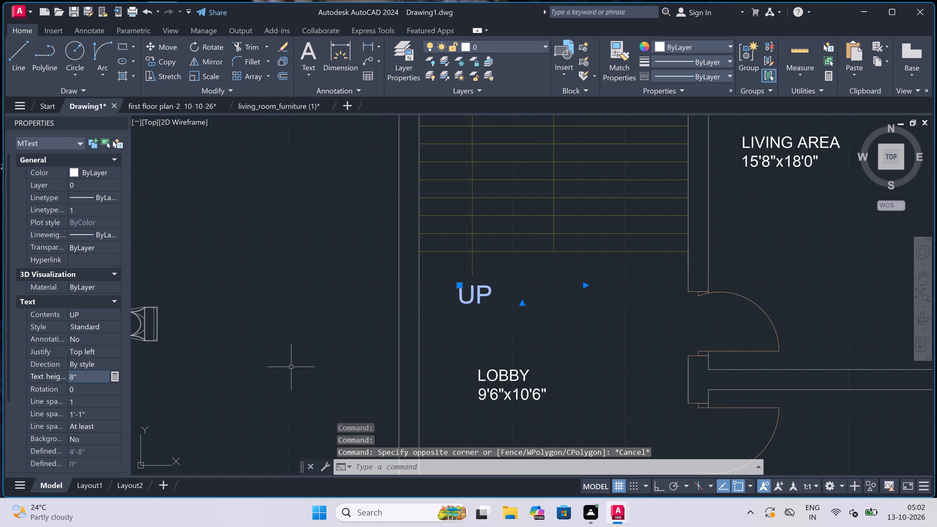
pyautogui.press('Escape')
pyautogui.scroll(-2, 294, 345)
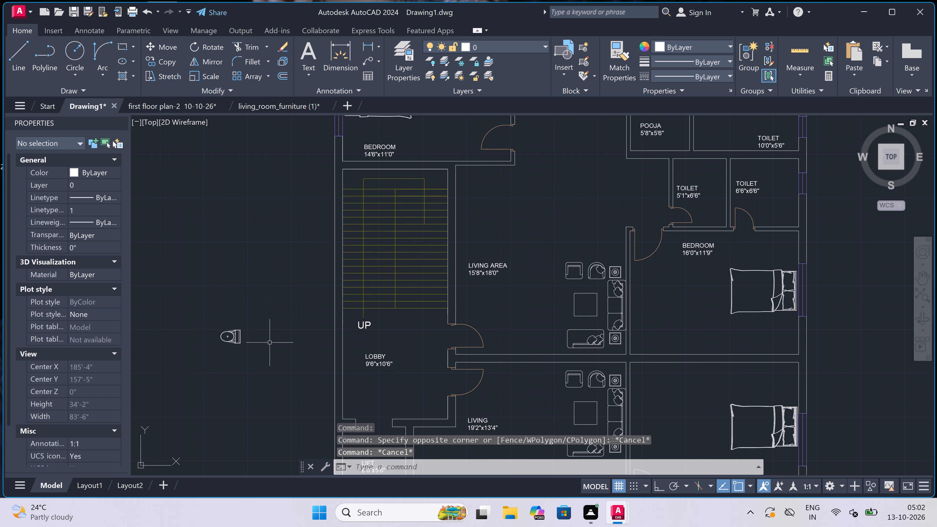
# Rotate the loose toilet fixture outside the plan by 270° about its bowl centre so its tank points down.
pyautogui.scroll(-2, 270, 342)
pyautogui.scroll(1, 270, 341)
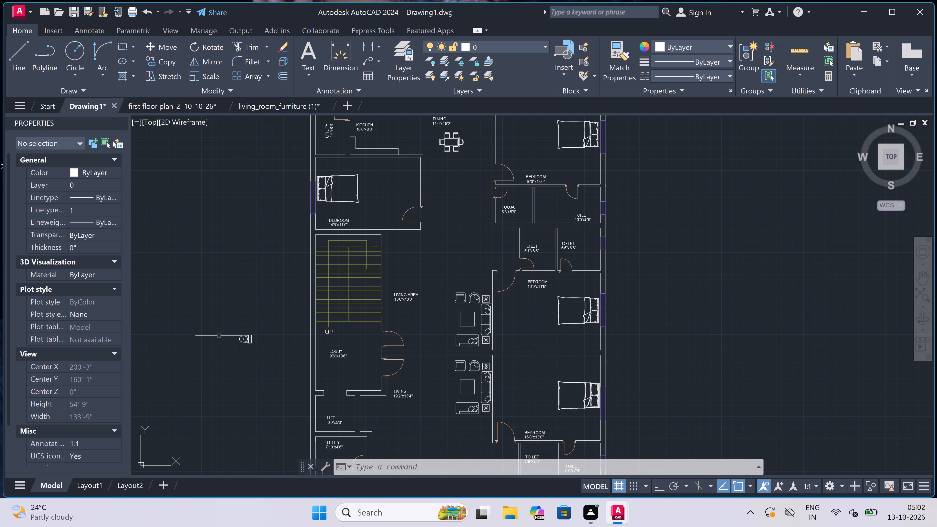
pyautogui.scroll(1, 224, 335)
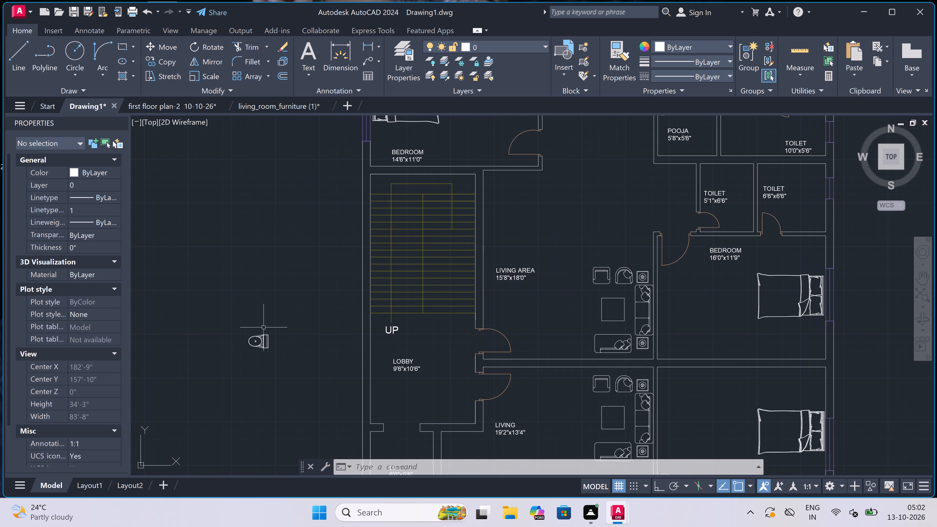
pyautogui.click(281, 317)
pyautogui.moveTo(247, 346); pyautogui.dragTo(247, 348)
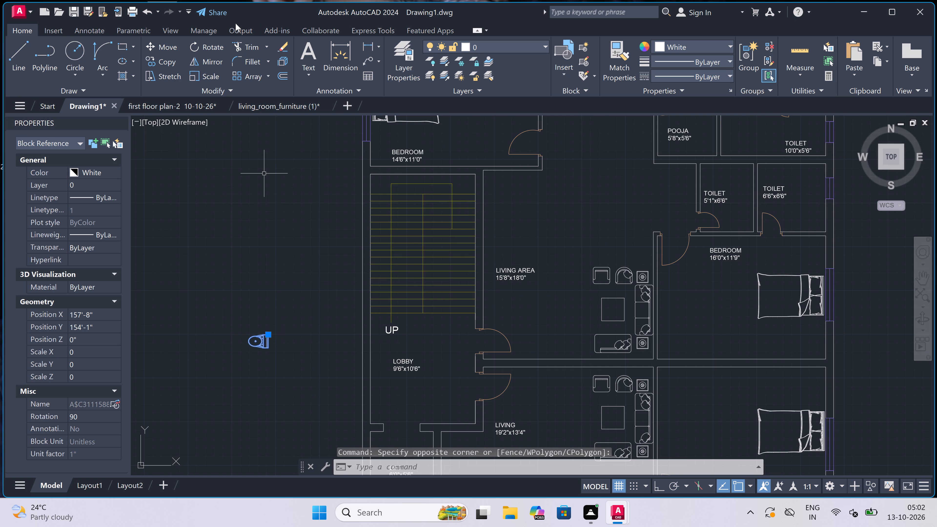
pyautogui.doubleClick(211, 46)
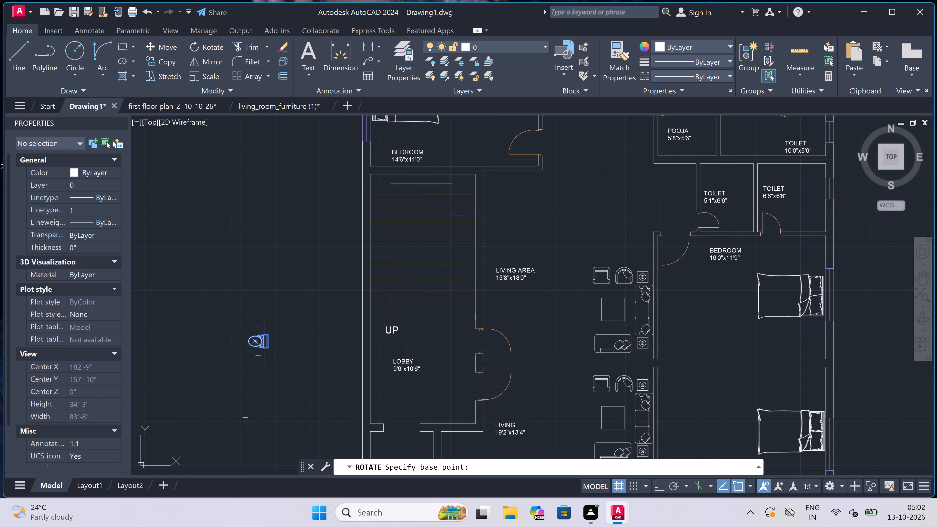
pyautogui.scroll(2, 264, 342)
pyautogui.click(239, 340)
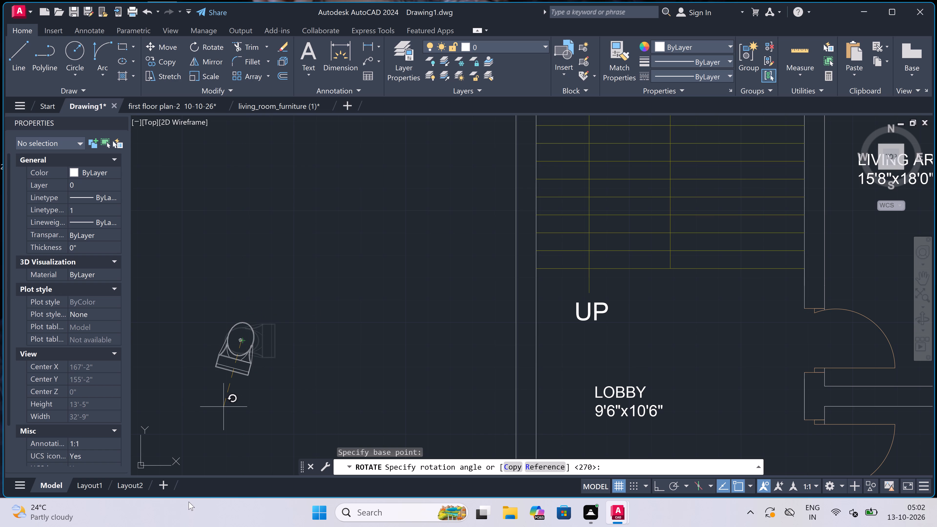
pyautogui.press('F8')
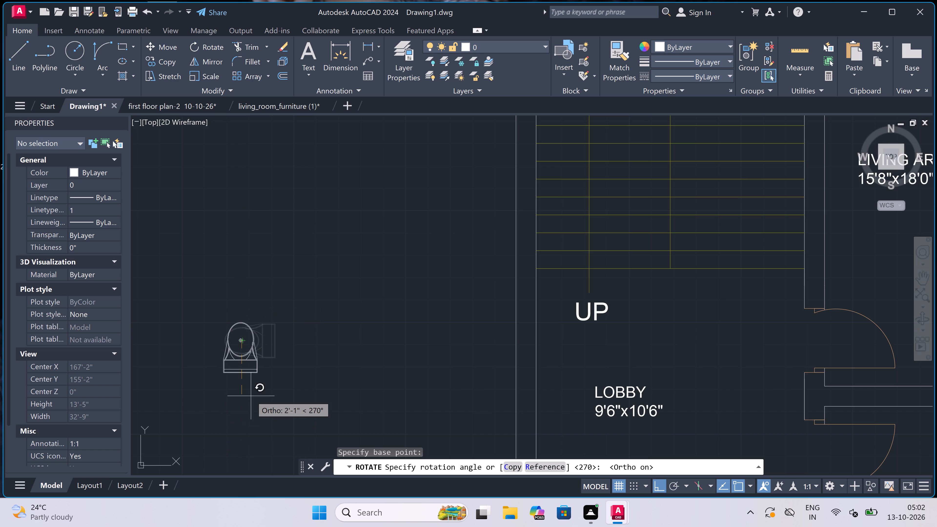
pyautogui.click(251, 396)
# Copy the toilet fixture from the middle of its tank's back edge to the lower wall of the TOILET 10'0"x5'6" room.
pyautogui.click(251, 375)
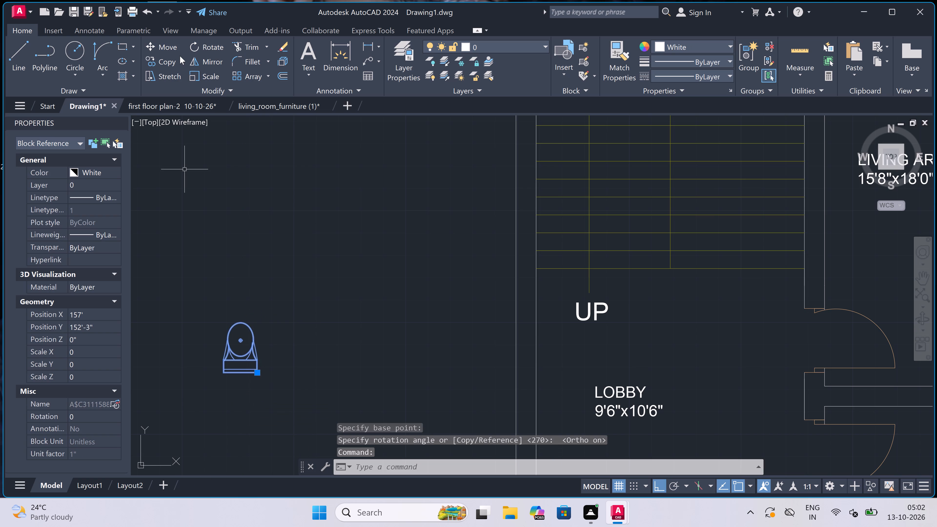
pyautogui.click(165, 61)
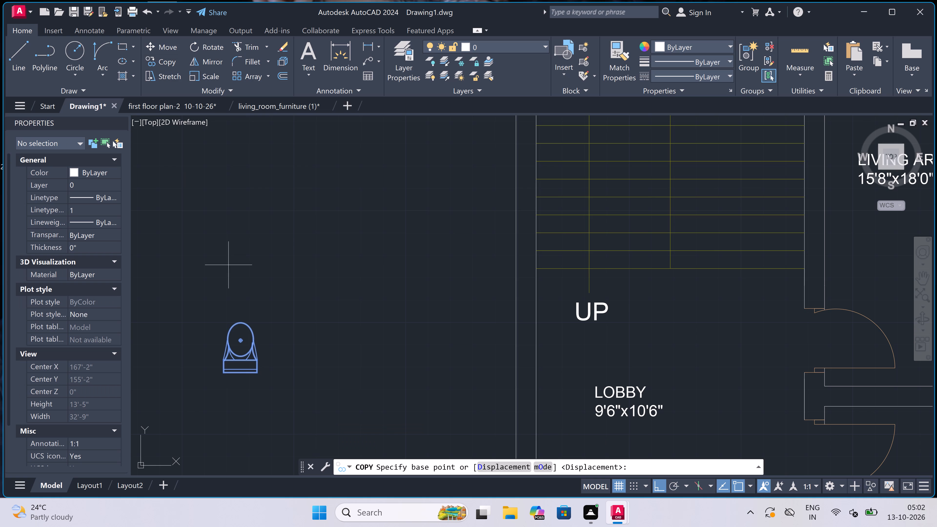
pyautogui.scroll(1, 242, 377)
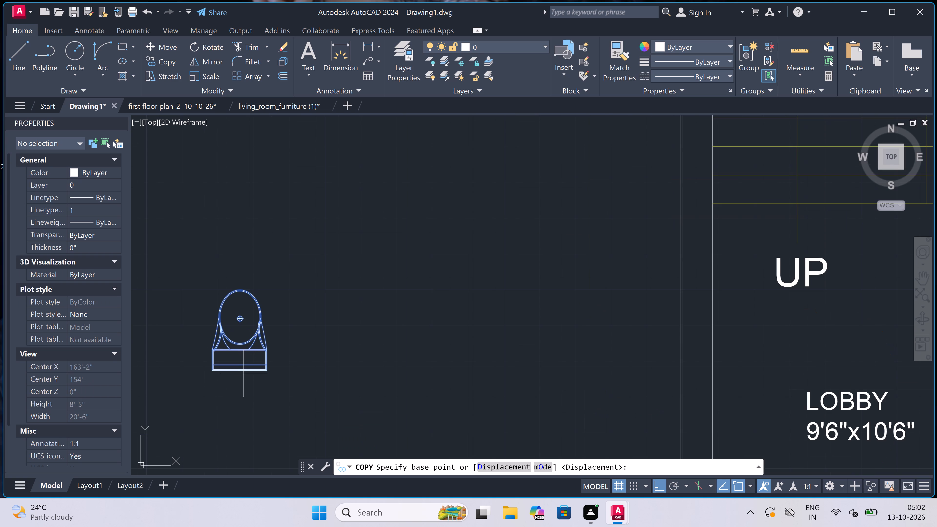
pyautogui.click(243, 369)
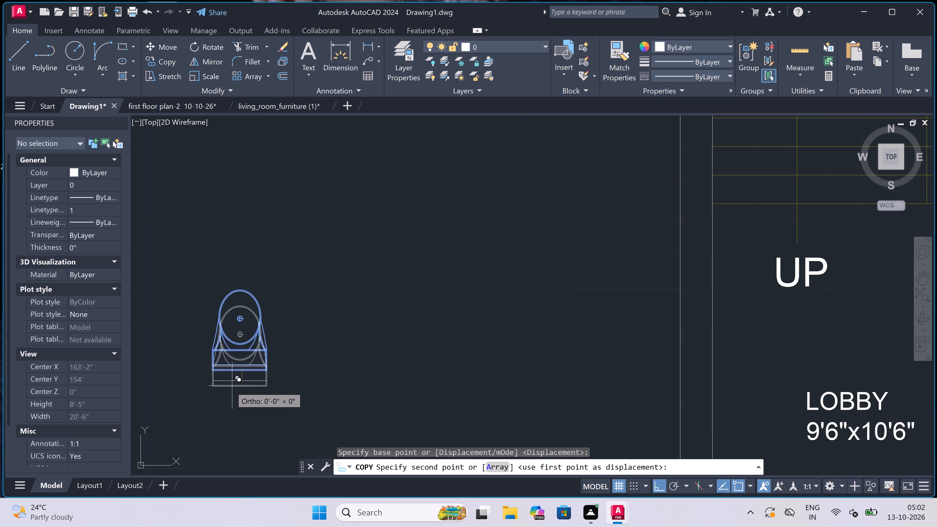
pyautogui.press('F8')
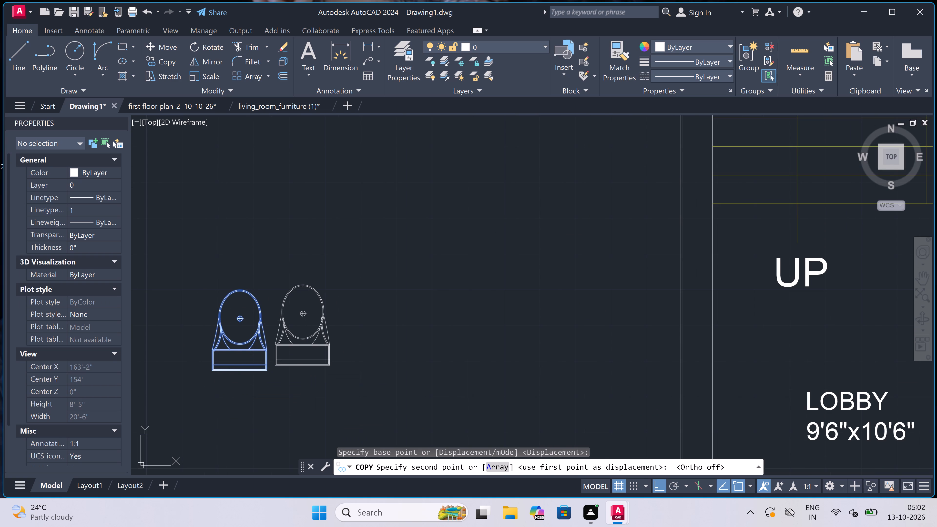
pyautogui.scroll(-4, 305, 362)
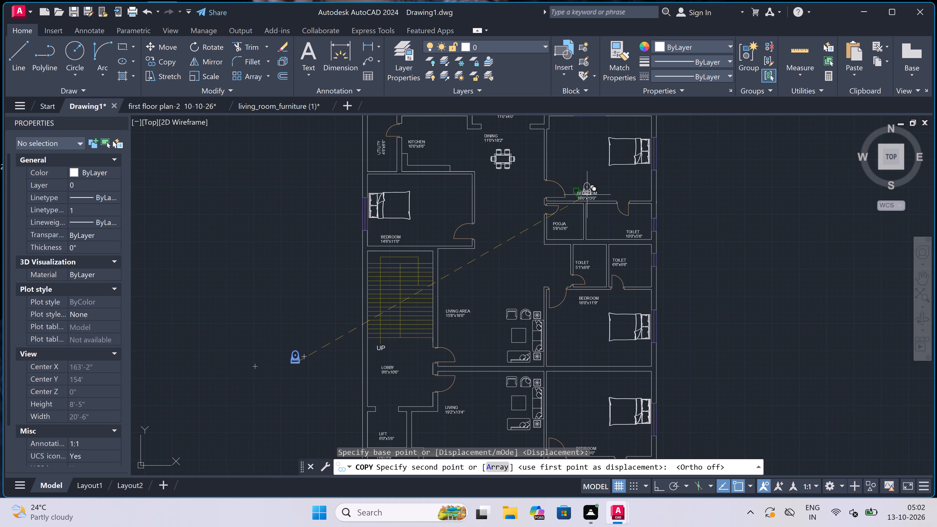
pyautogui.scroll(4, 636, 210)
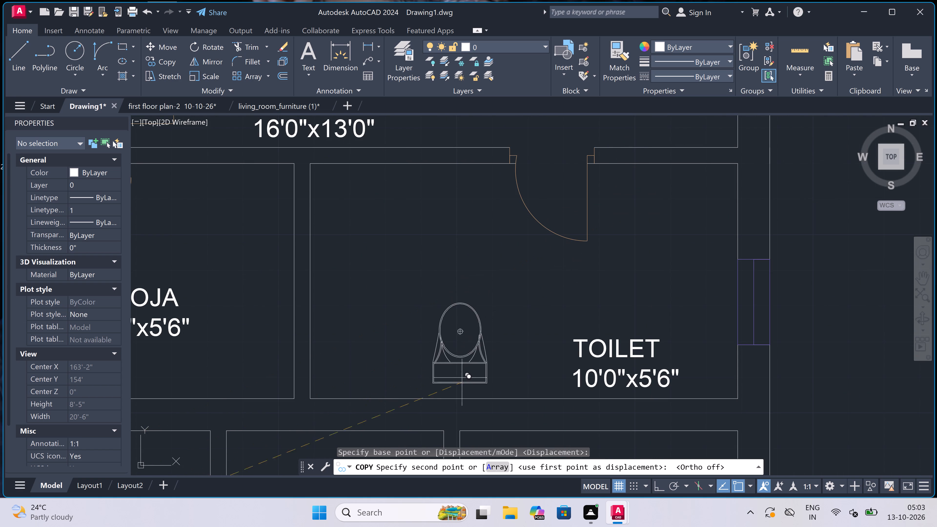
pyautogui.scroll(2, 469, 386)
pyautogui.click(473, 411)
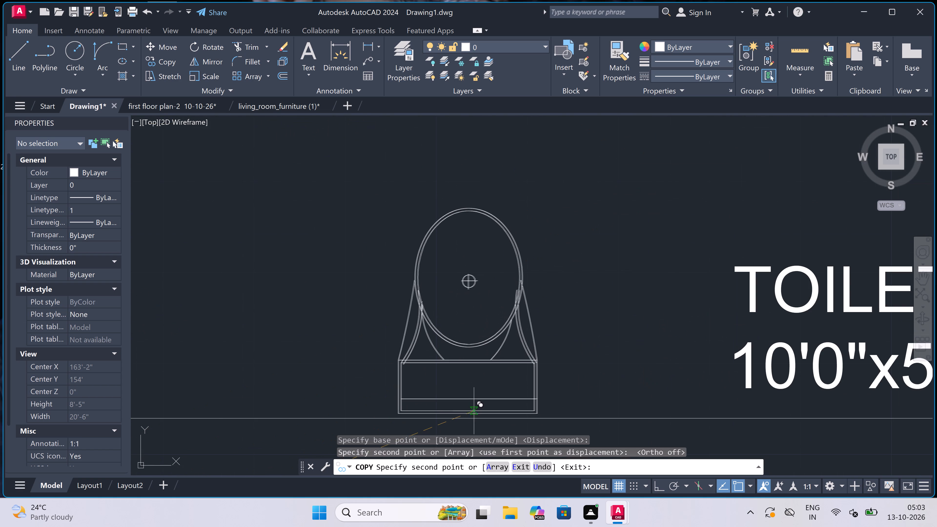
pyautogui.scroll(-4, 396, 329)
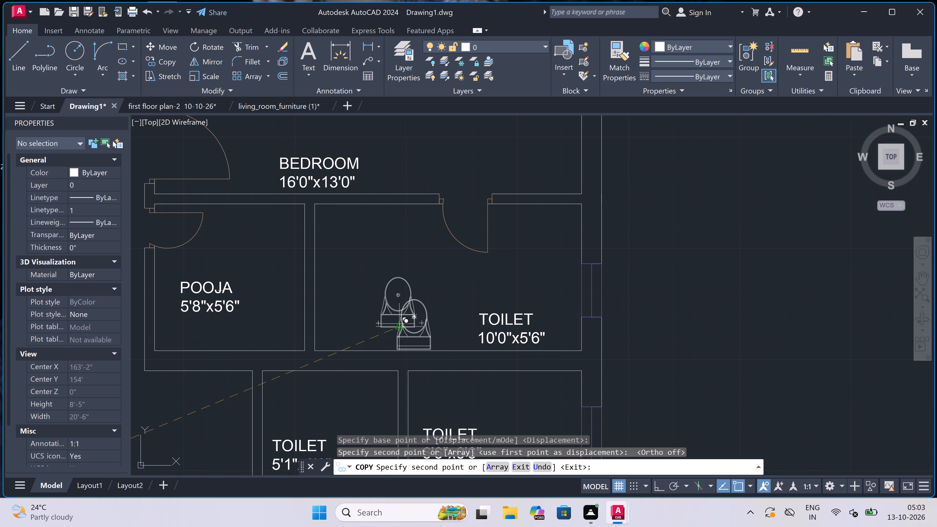
pyautogui.press('Escape')
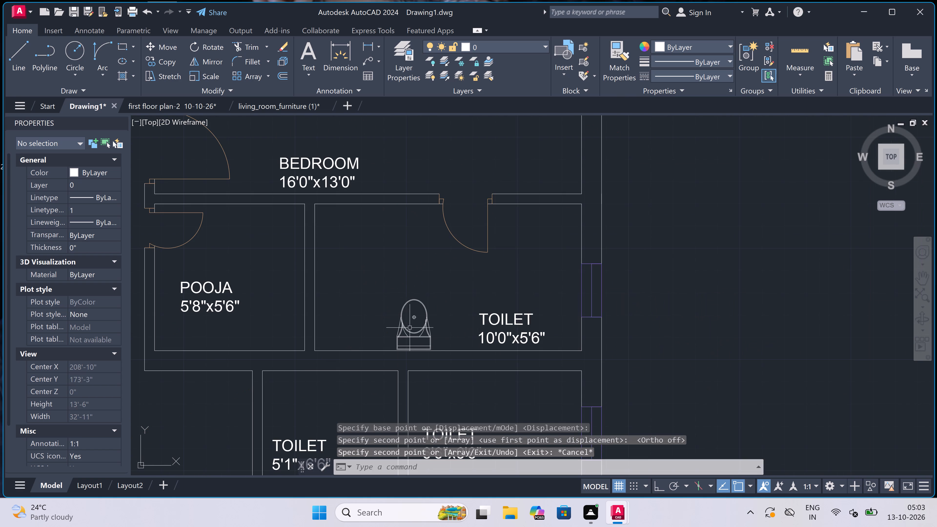
# Delete the door in the POOJA room's left wall, together with its frame pieces and the adjoining inner wall lines.
pyautogui.scroll(-1, 410, 328)
pyautogui.scroll(1, 452, 323)
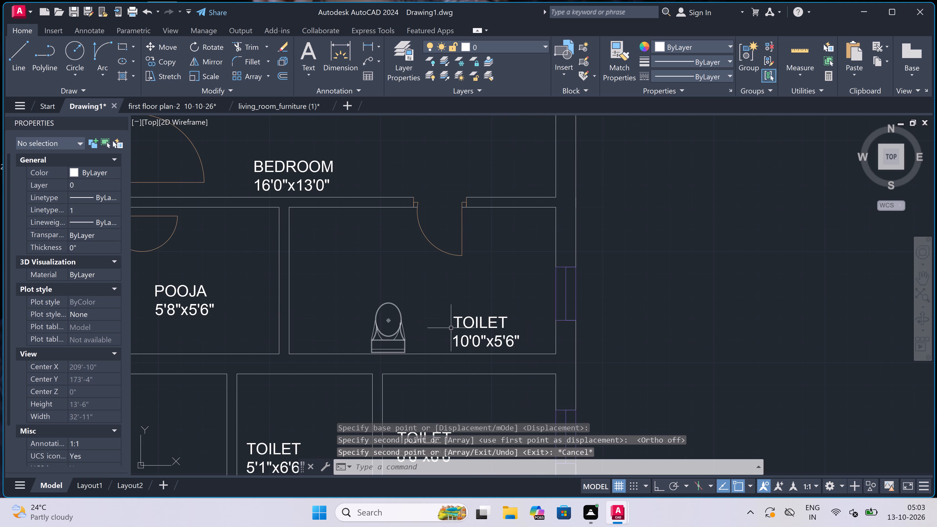
pyautogui.scroll(-2, 399, 317)
pyautogui.scroll(3, 273, 277)
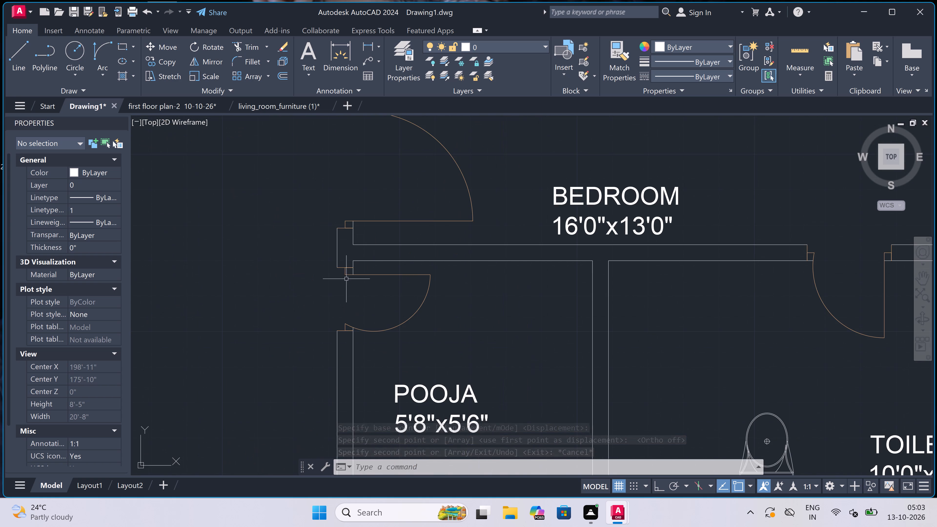
pyautogui.click(451, 271)
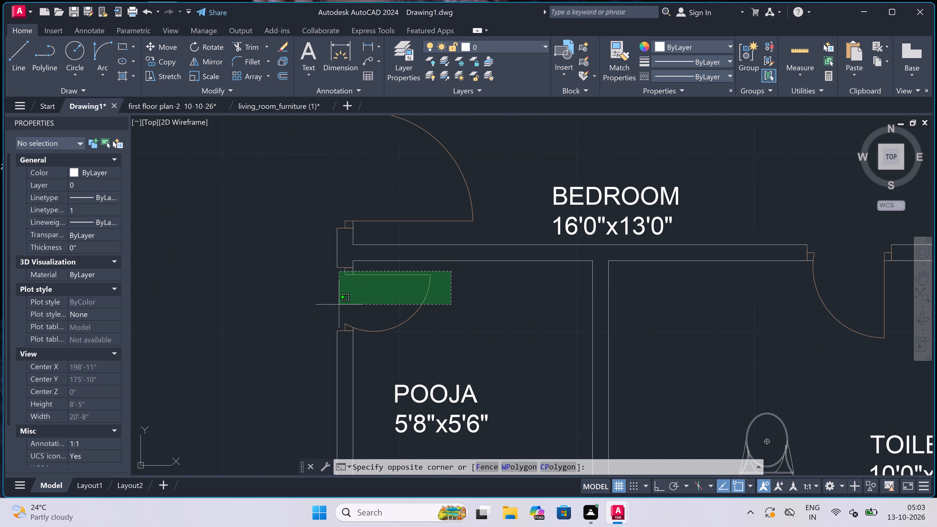
pyautogui.scroll(-1, 339, 304)
pyautogui.scroll(2, 336, 309)
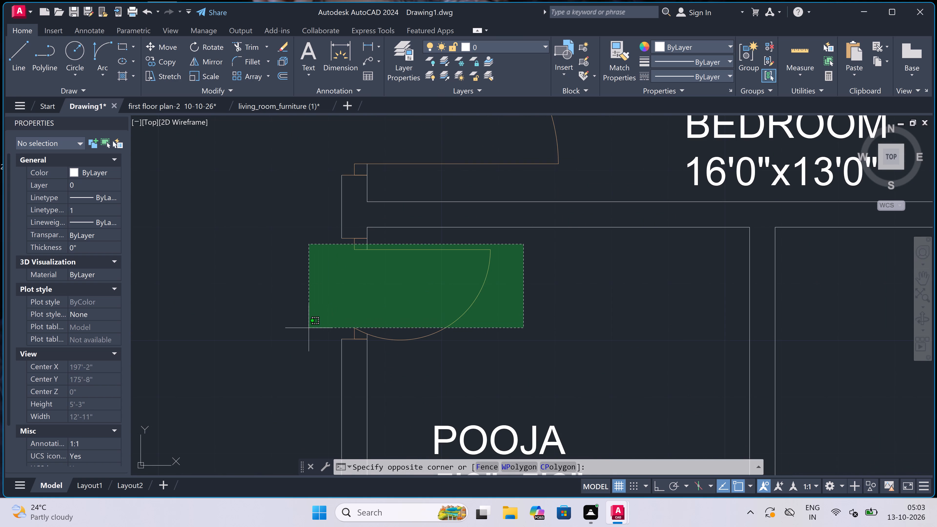
pyautogui.click(301, 334)
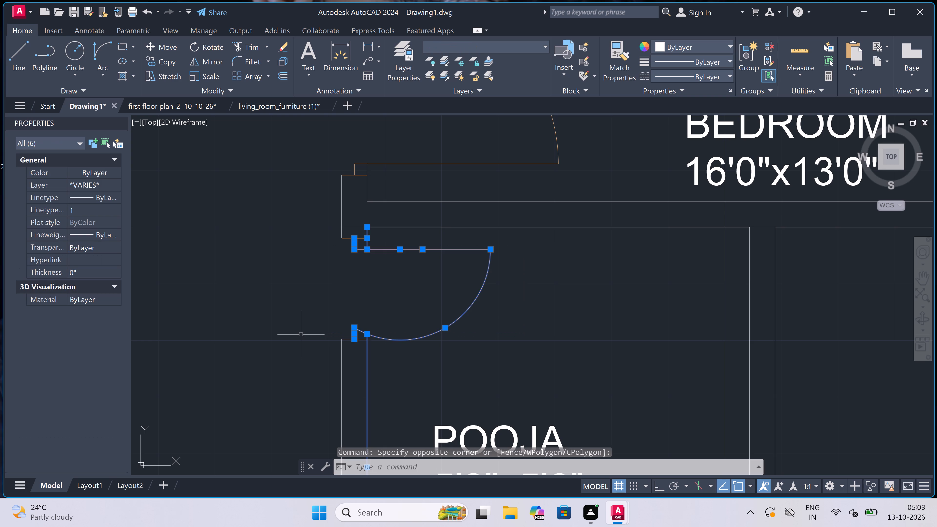
pyautogui.press('Delete')
pyautogui.scroll(-2, 309, 354)
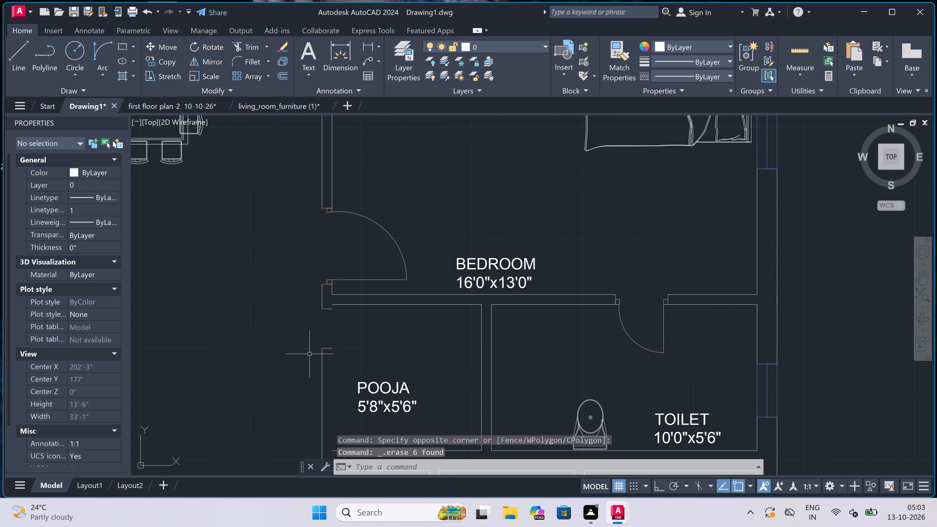
pyautogui.scroll(-2, 316, 349)
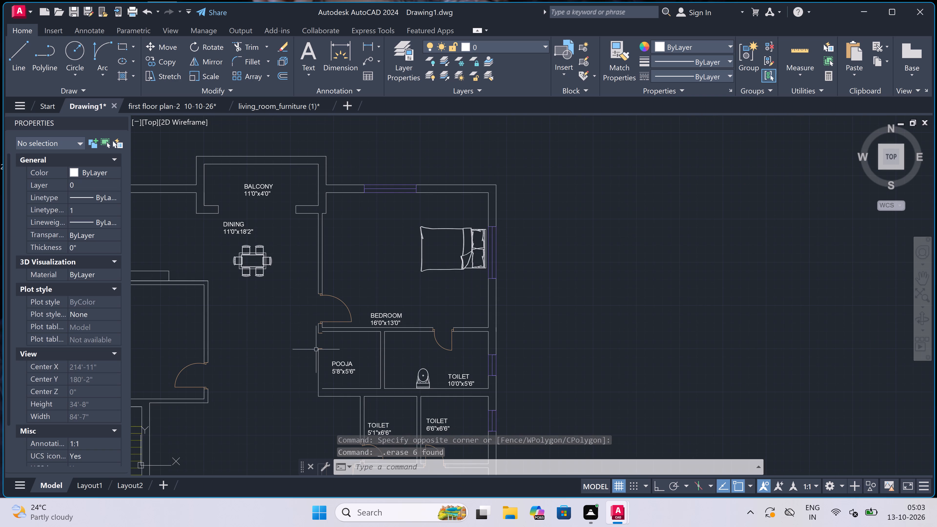
# Draw straight vertical lines closing the inner and outer faces of the POOJA room's left wall across the former door opening.
pyautogui.press('l')
pyautogui.press('space')
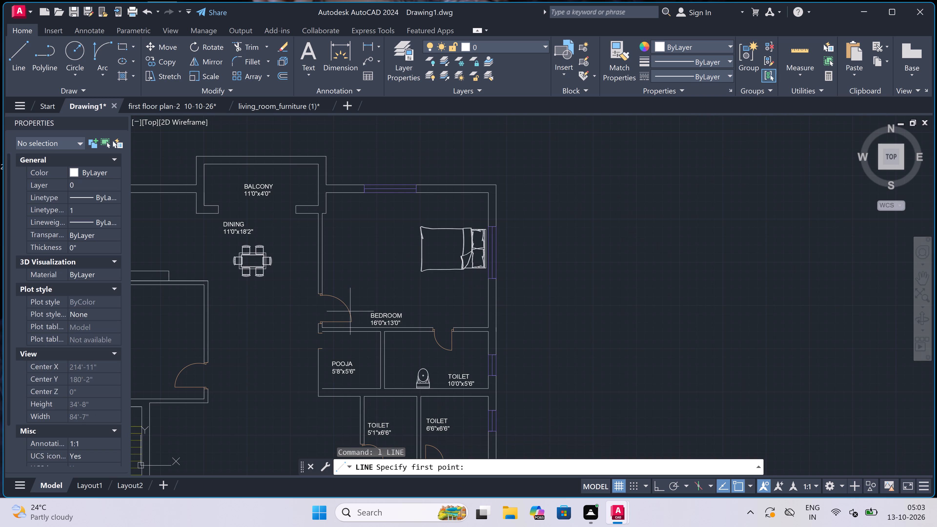
pyautogui.scroll(2, 324, 385)
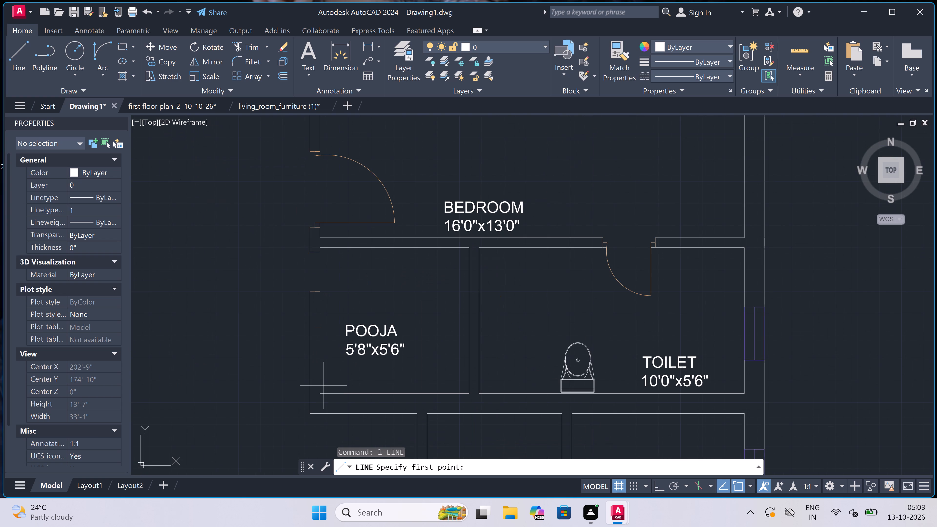
pyautogui.moveTo(321, 394); pyautogui.dragTo(322, 386)
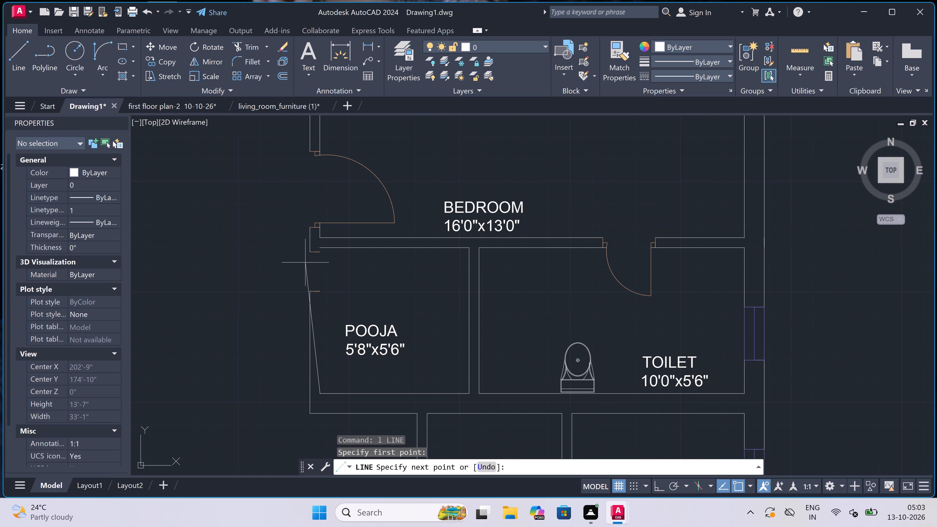
pyautogui.press('F8')
pyautogui.scroll(3, 329, 261)
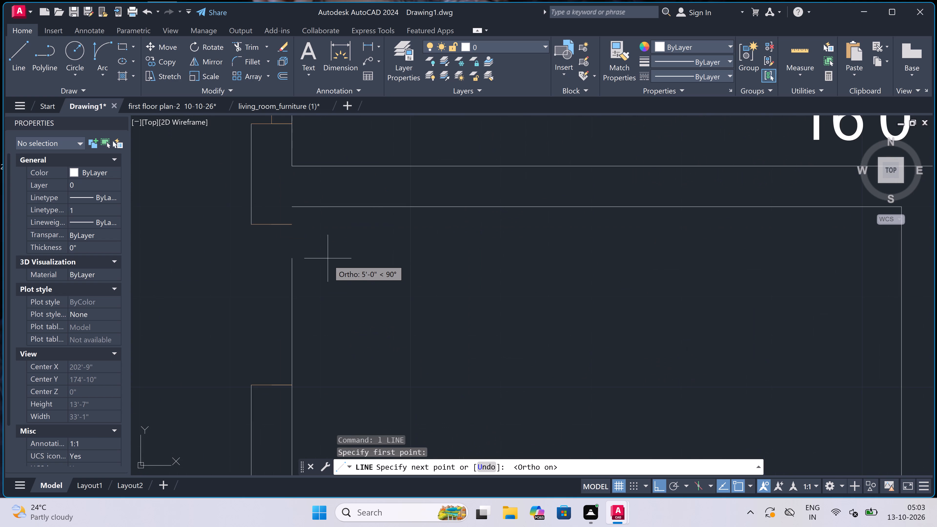
pyautogui.click(296, 210)
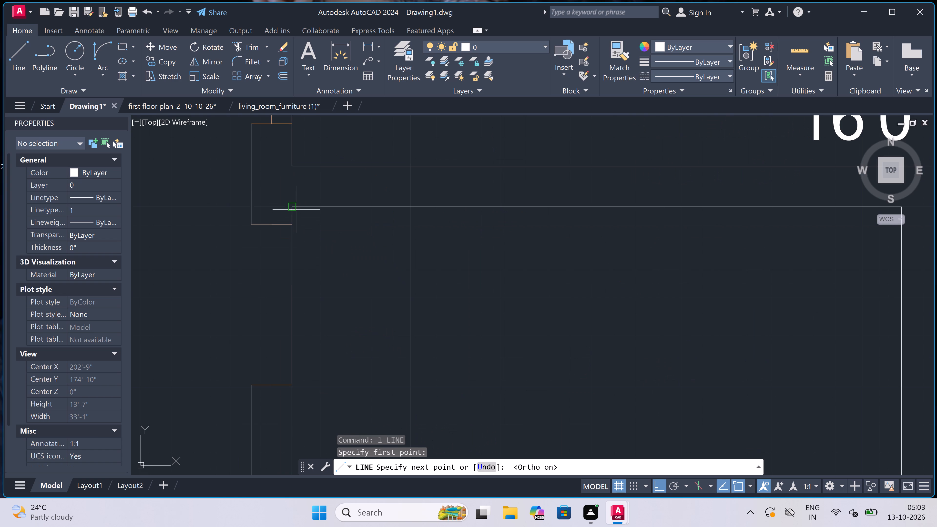
pyautogui.press('Escape')
pyautogui.press('space')
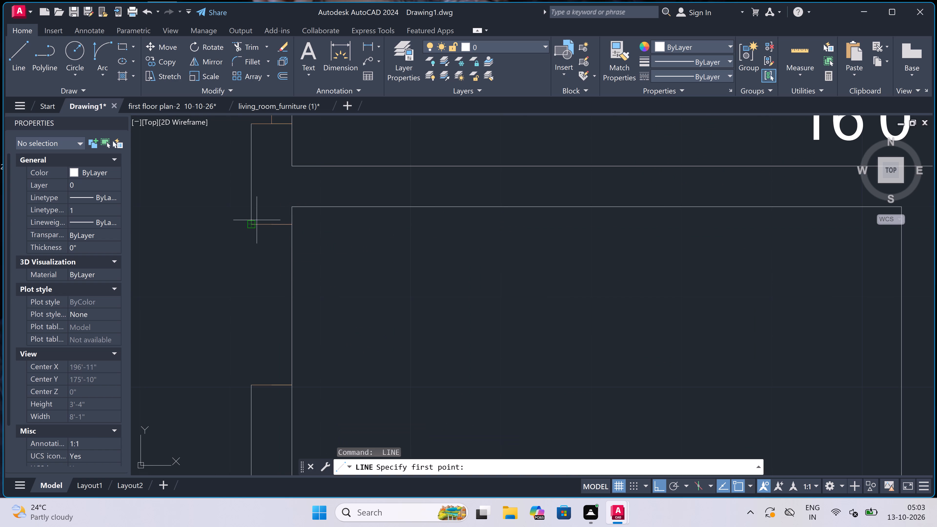
pyautogui.moveTo(254, 223); pyautogui.dragTo(254, 226)
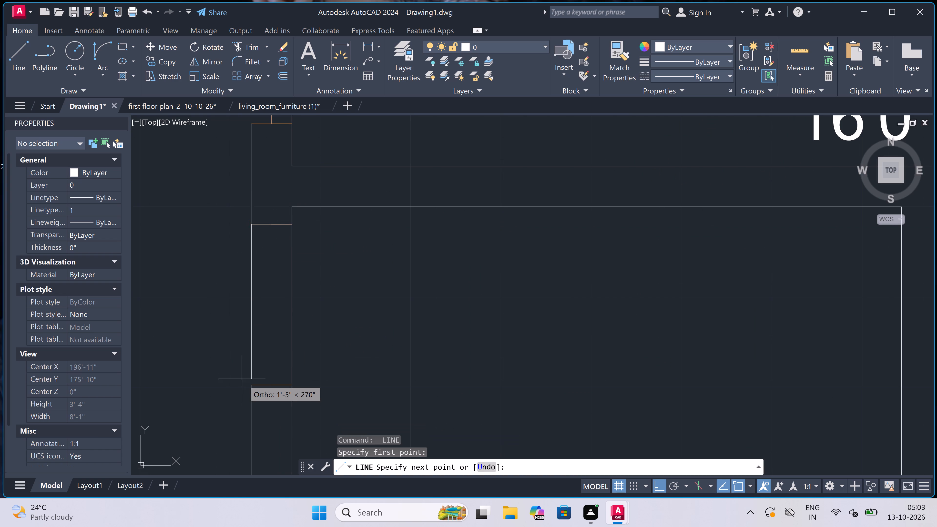
pyautogui.click(251, 381)
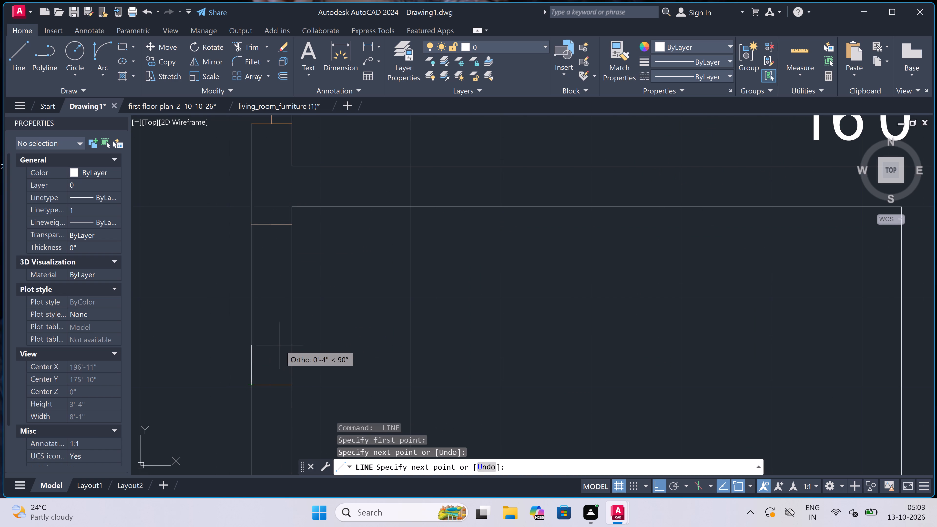
pyautogui.press('Escape')
# Trim away the leftover short jamb lines crossing the POOJA room's left wall.
pyautogui.write('tr')
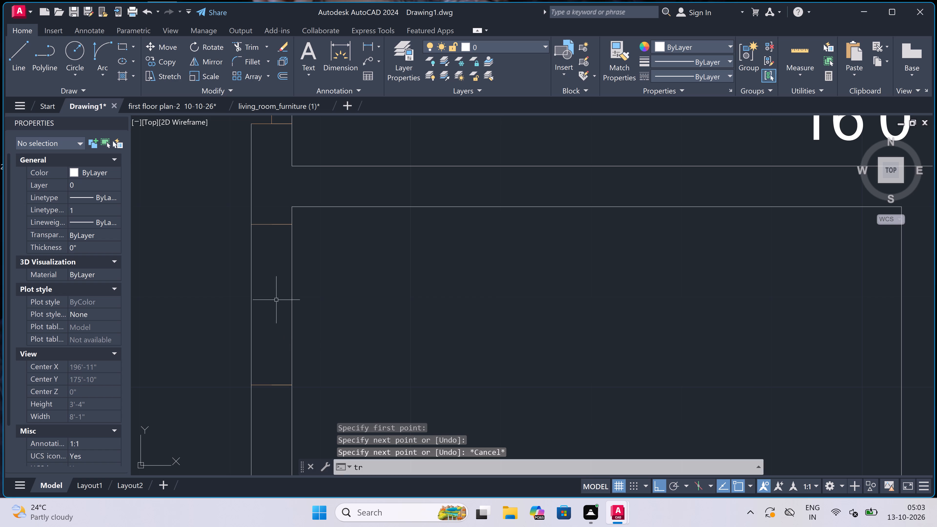
pyautogui.press('space')
pyautogui.click(271, 217)
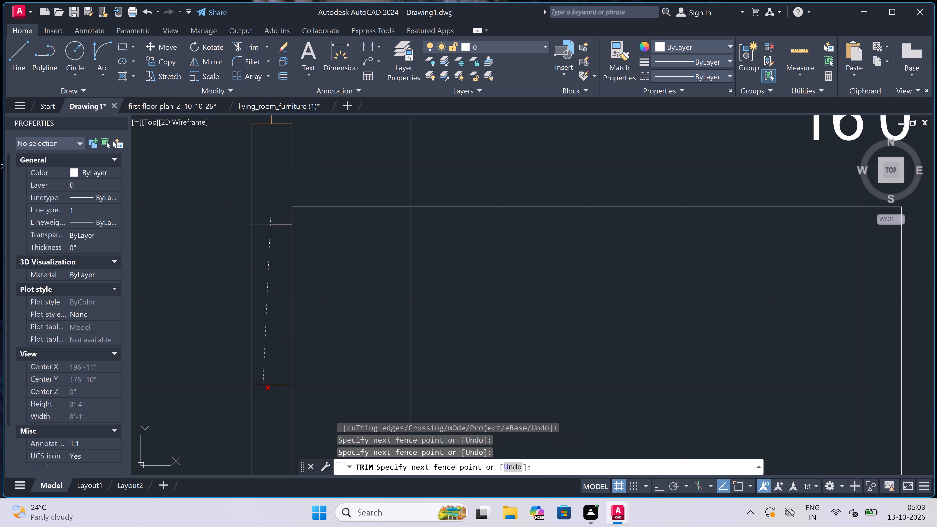
pyautogui.click(267, 403)
pyautogui.click(278, 397)
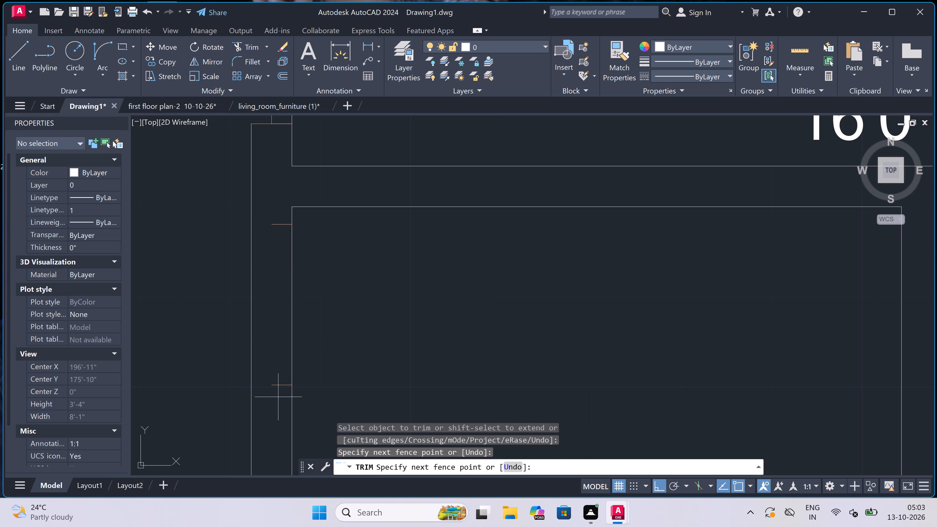
pyautogui.doubleClick(285, 202)
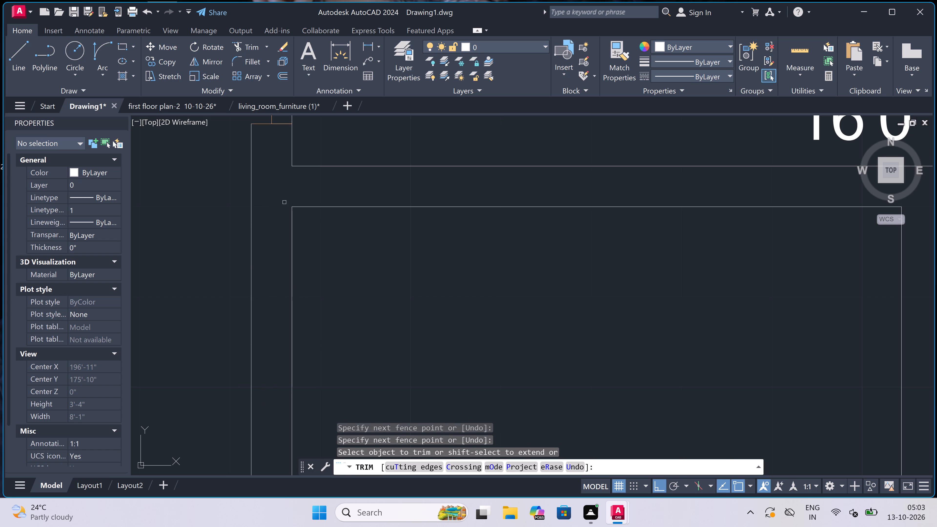
pyautogui.scroll(-3, 284, 202)
pyautogui.press('Escape')
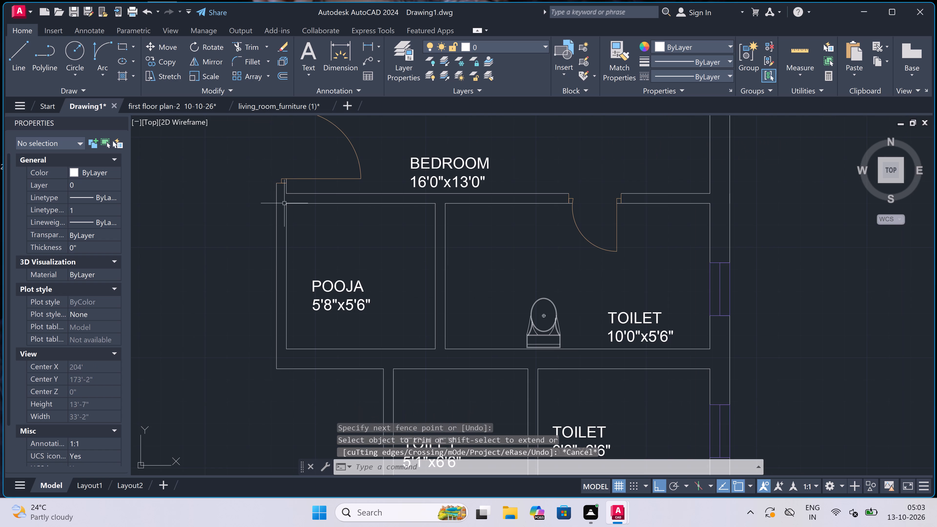
# Draw two short horizontal lines across the thickness of the POOJA room's left wall to mark a wider opening's upper and lower edges.
pyautogui.press('l')
pyautogui.press('space')
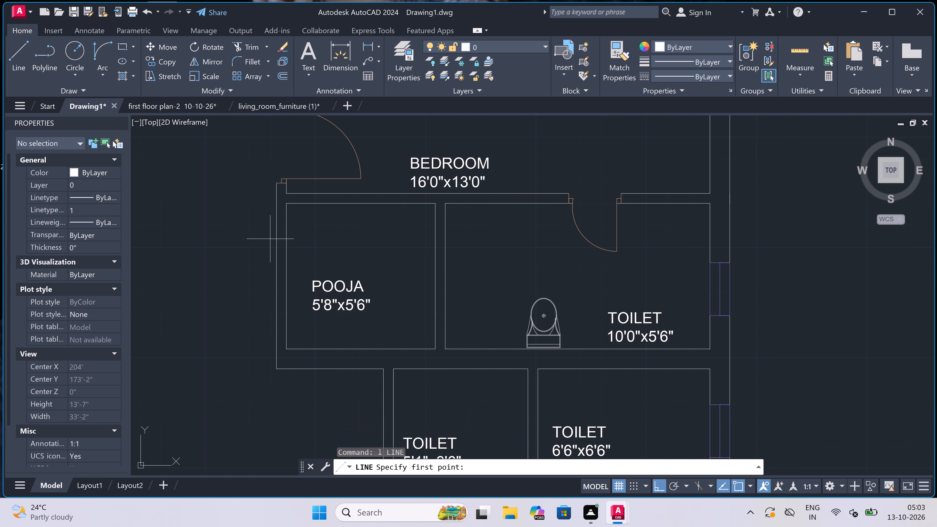
pyautogui.click(274, 234)
pyautogui.click(285, 230)
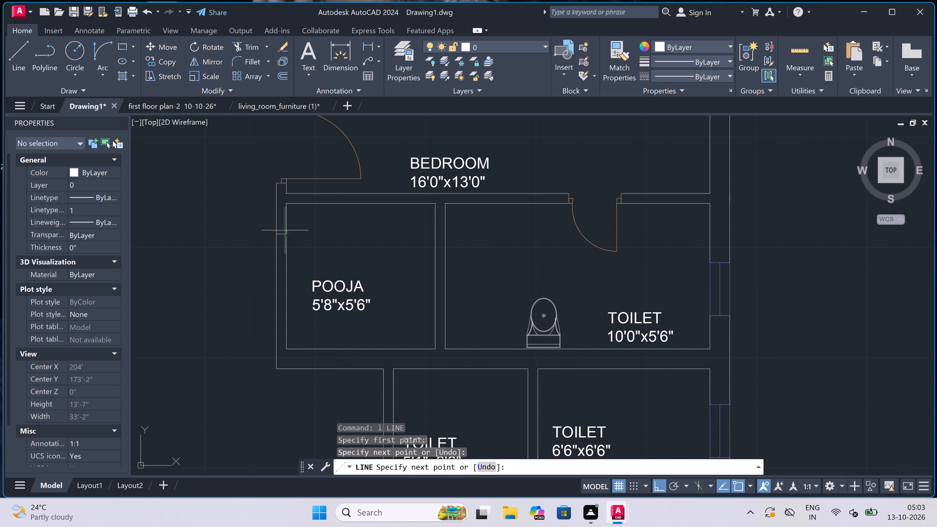
pyautogui.press('Escape')
pyautogui.scroll(1, 279, 303)
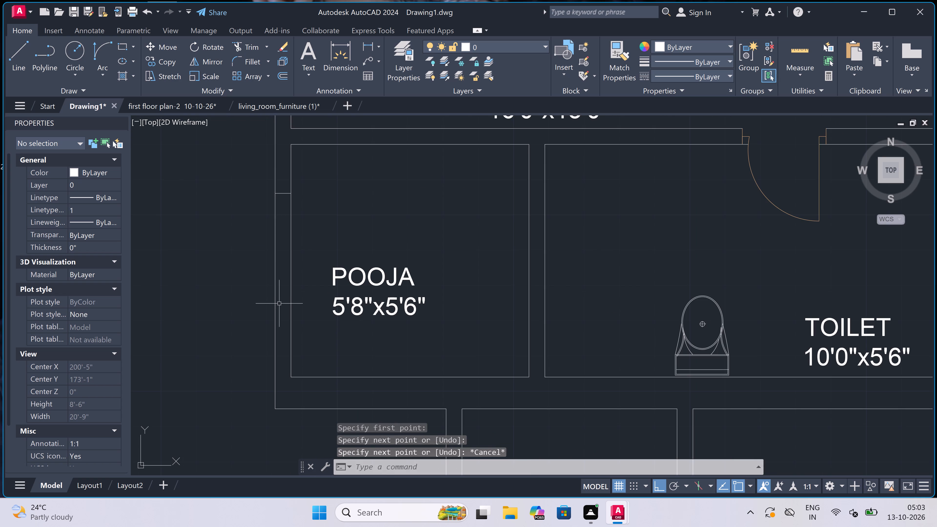
pyautogui.press('space')
pyautogui.click(277, 329)
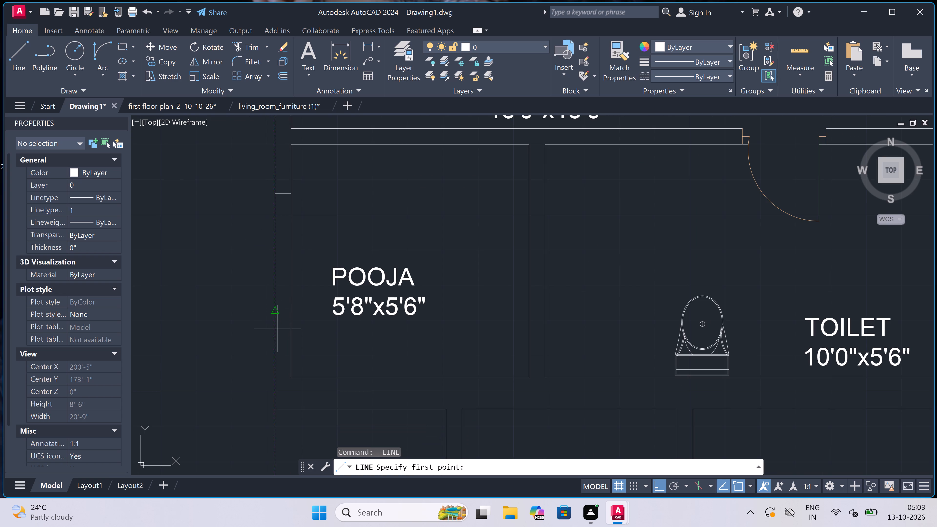
pyautogui.click(291, 330)
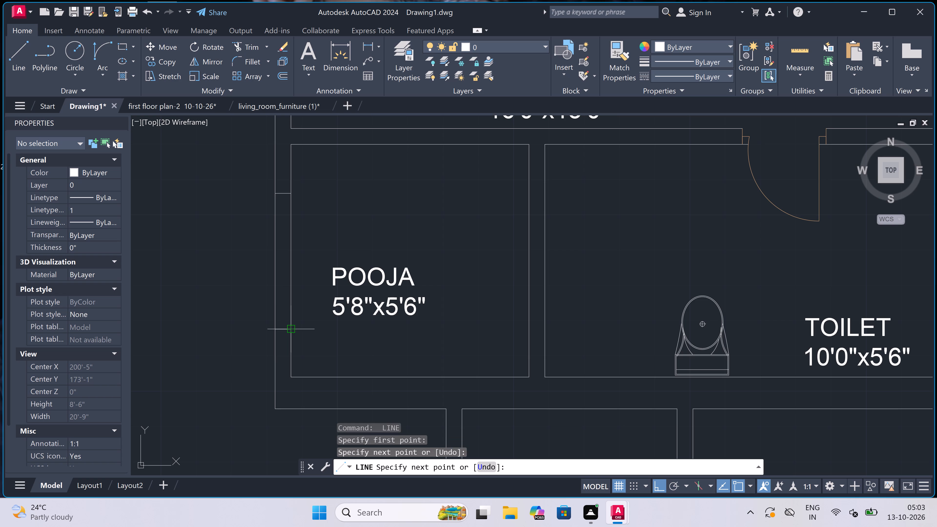
pyautogui.press('Escape')
# Trim both faces of the POOJA room's left wall between the two edge lines to form a doorless opening.
pyautogui.write('tr')
pyautogui.press('space')
pyautogui.click(304, 276)
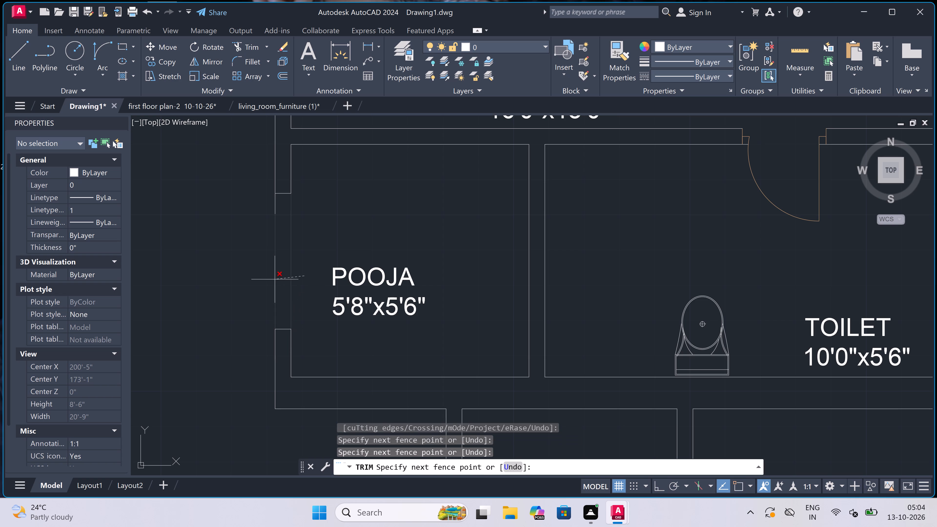
pyautogui.click(275, 279)
pyautogui.scroll(3, 275, 169)
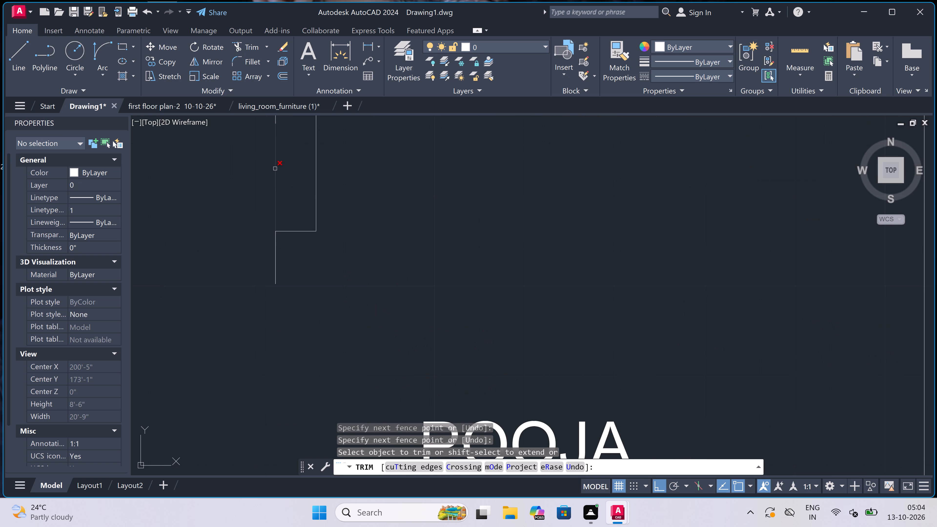
pyautogui.click(255, 264)
pyautogui.click(321, 265)
pyautogui.press('Escape')
# Move the LIFT label slightly upward so it sits nearer the middle of the lift room.
pyautogui.scroll(-3, 310, 255)
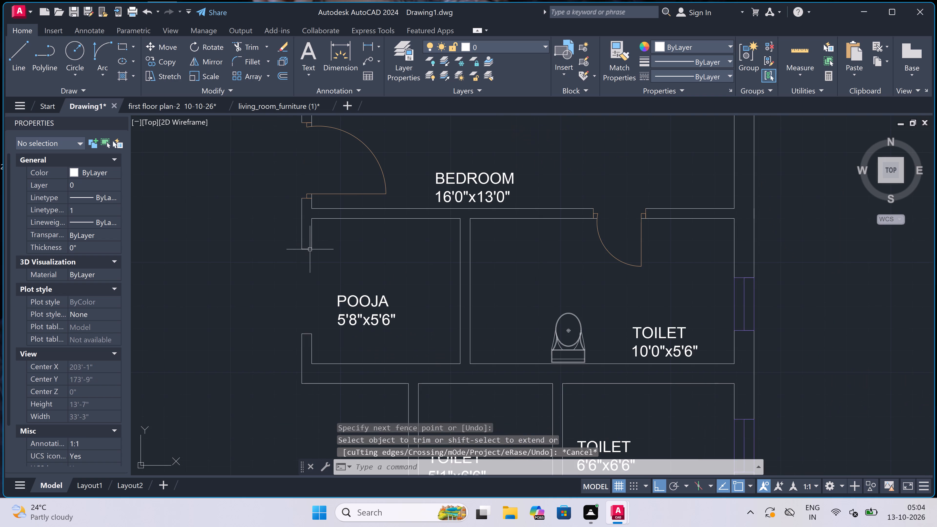
pyautogui.scroll(-3, 308, 248)
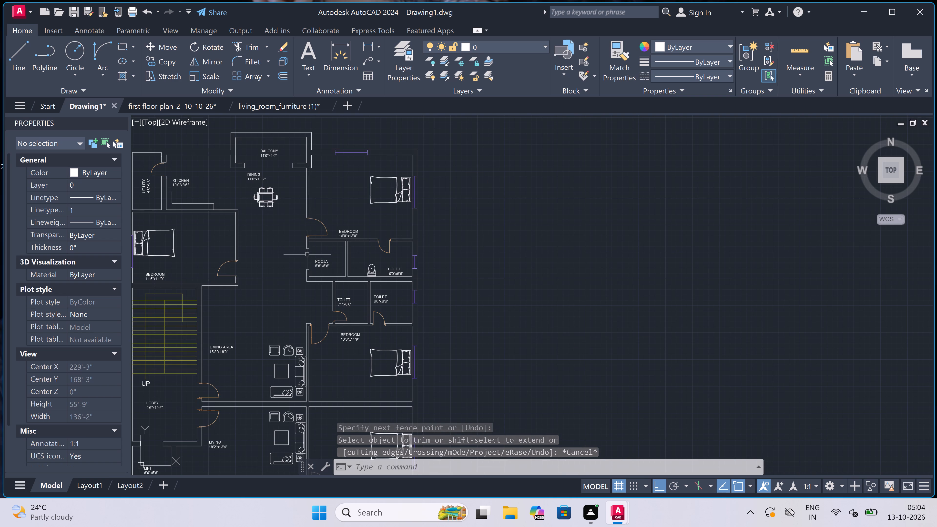
pyautogui.scroll(-1, 307, 255)
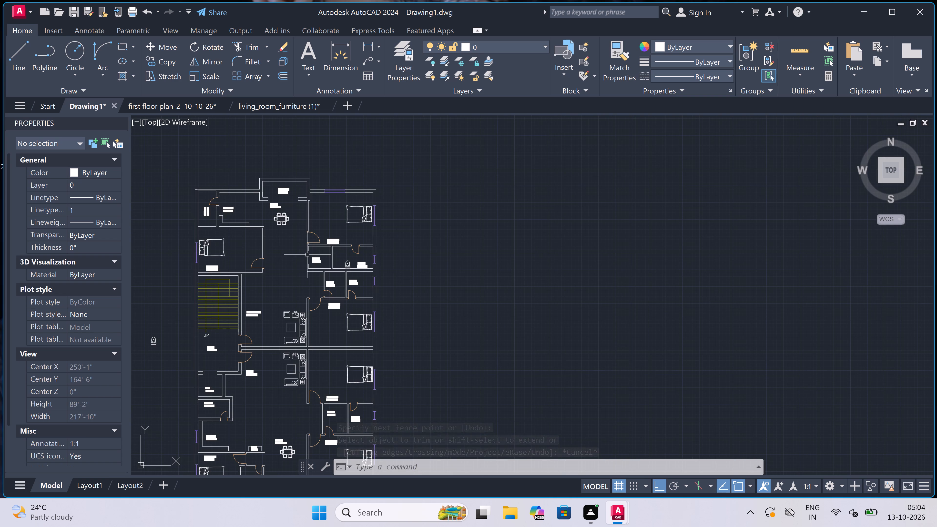
pyautogui.scroll(2, 314, 234)
pyautogui.scroll(-1, 314, 235)
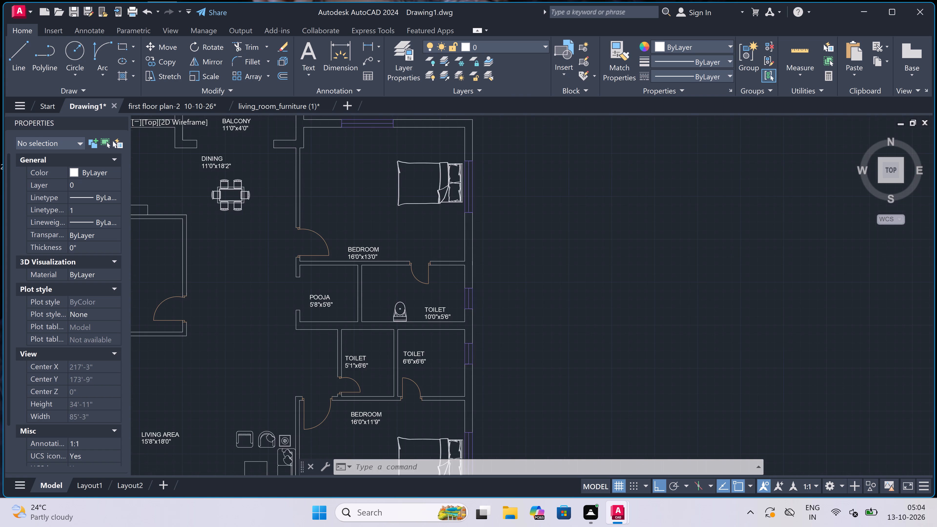
pyautogui.scroll(-2, 275, 273)
pyautogui.scroll(2, 201, 356)
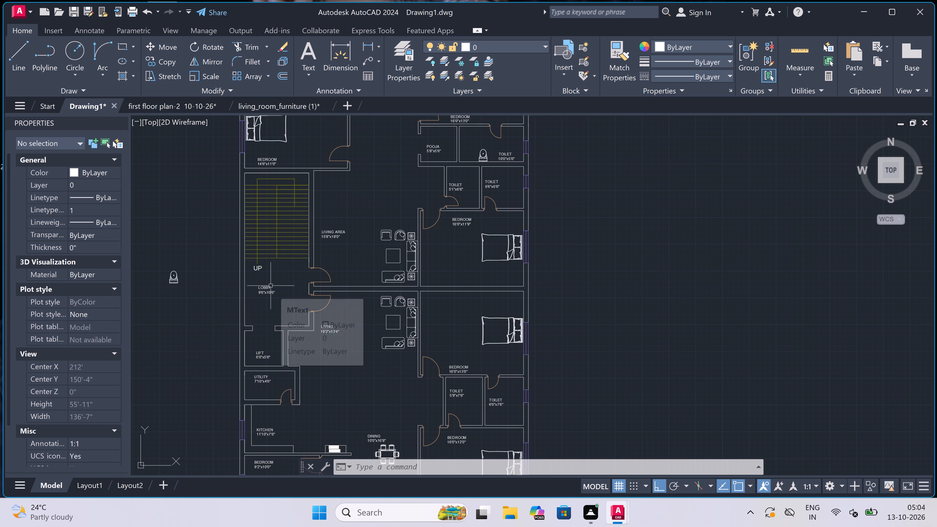
pyautogui.scroll(-1, 271, 286)
pyautogui.scroll(4, 260, 332)
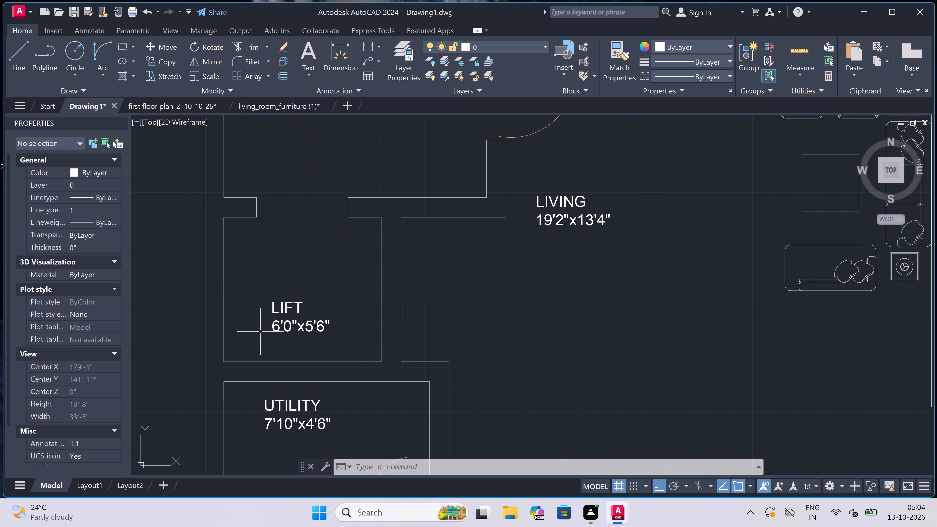
pyautogui.click(279, 312)
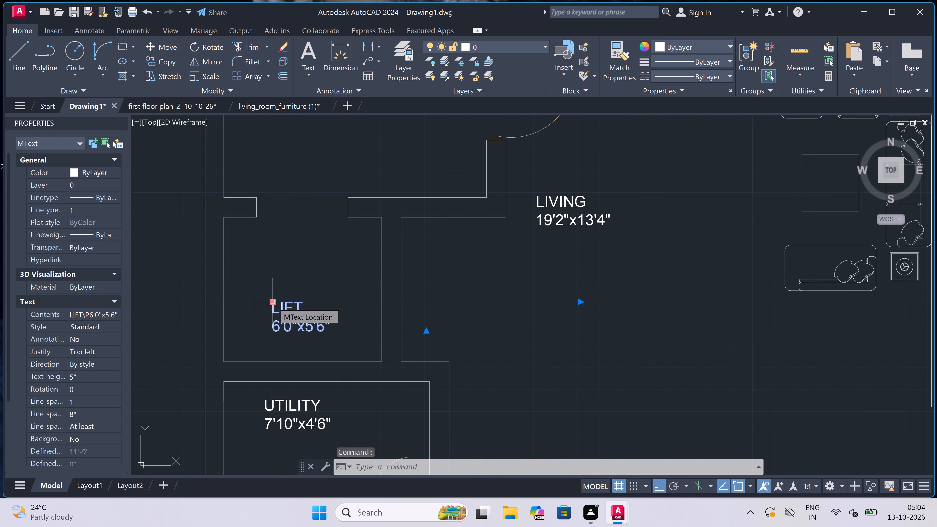
pyautogui.click(274, 302)
pyautogui.click(277, 283)
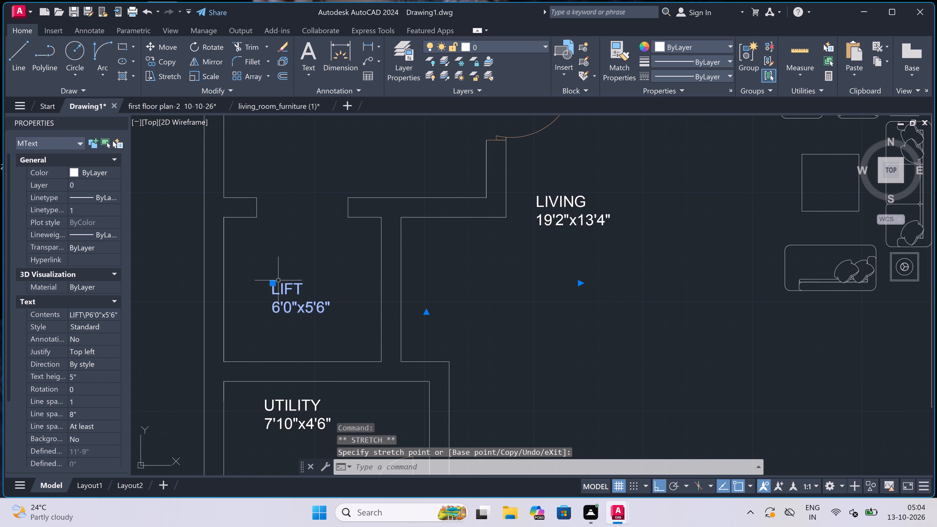
pyautogui.scroll(-1, 292, 271)
pyautogui.press('Escape')
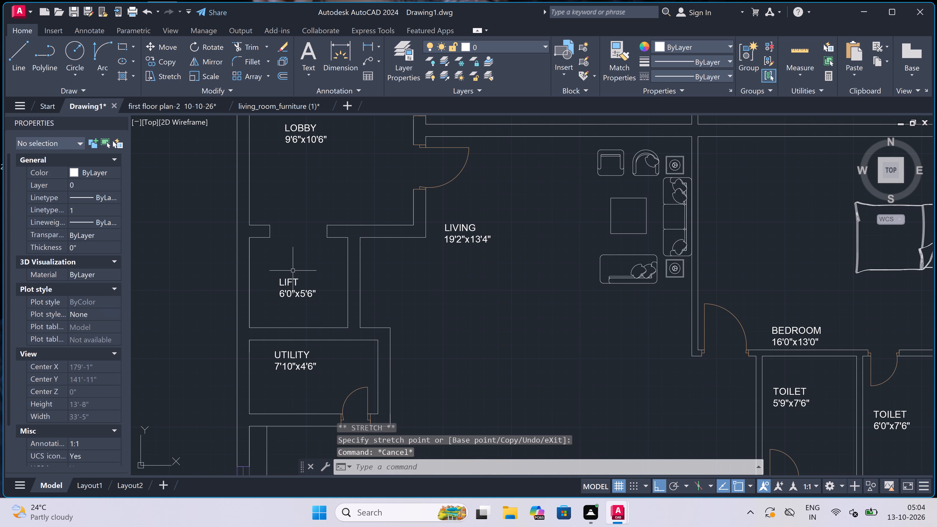
# Rotate the spare WC block outside the plan, beside the lobby, to 90° so its tank faces right.
pyautogui.scroll(-3, 293, 271)
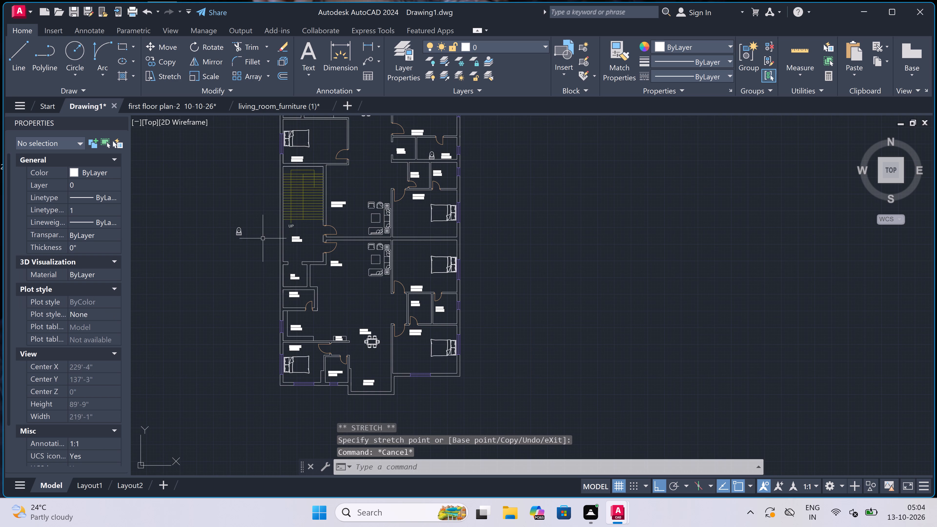
pyautogui.scroll(1, 262, 235)
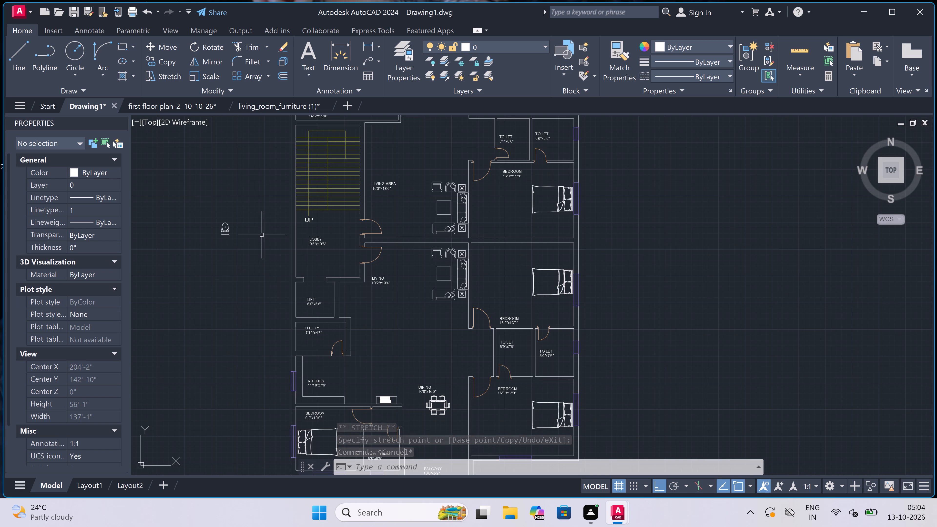
pyautogui.click(242, 213)
pyautogui.click(198, 246)
pyautogui.scroll(3, 210, 217)
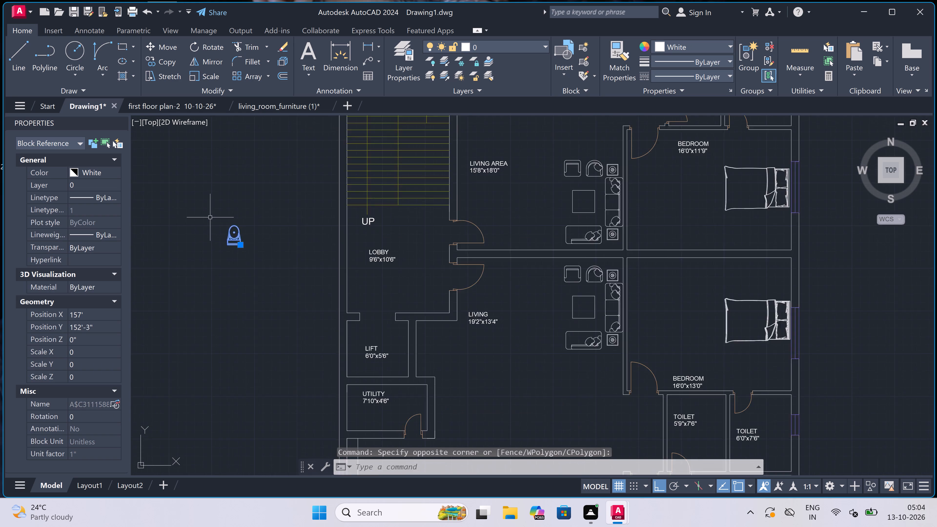
pyautogui.scroll(1, 211, 217)
pyautogui.click(207, 45)
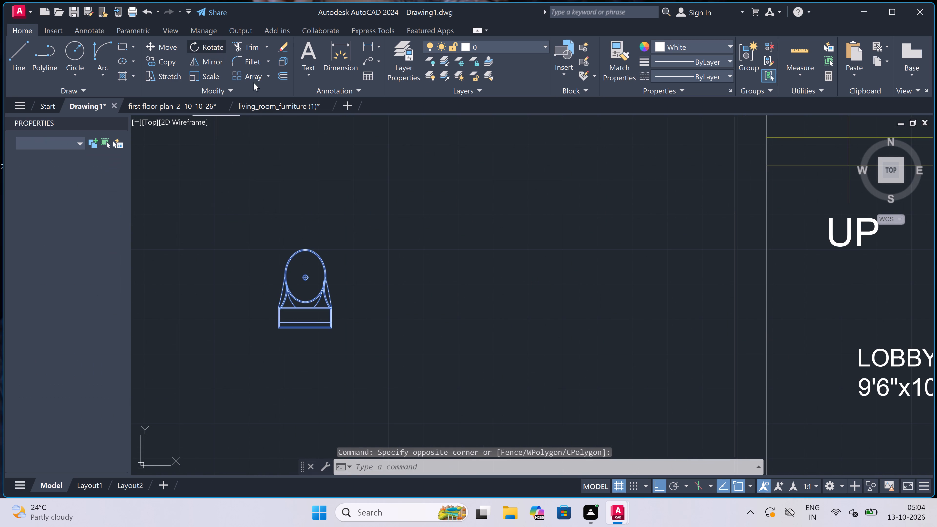
pyautogui.click(300, 250)
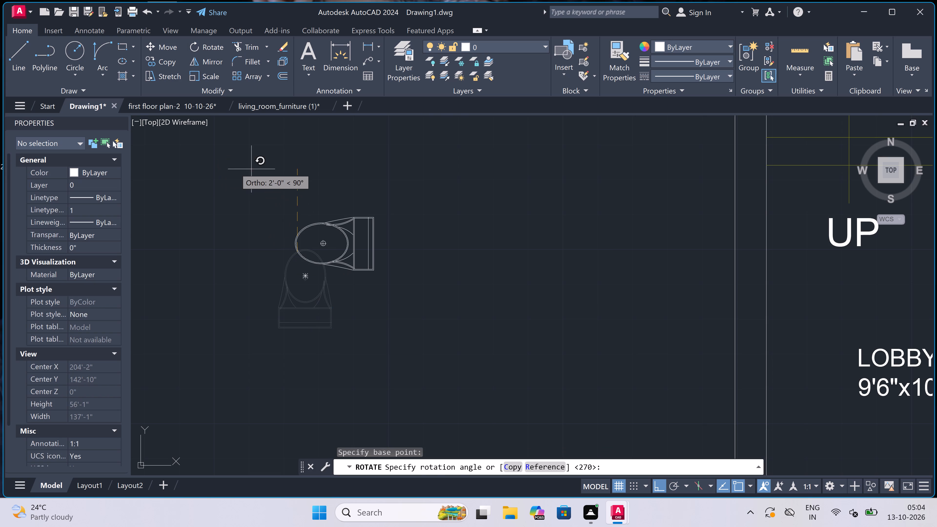
pyautogui.doubleClick(307, 164)
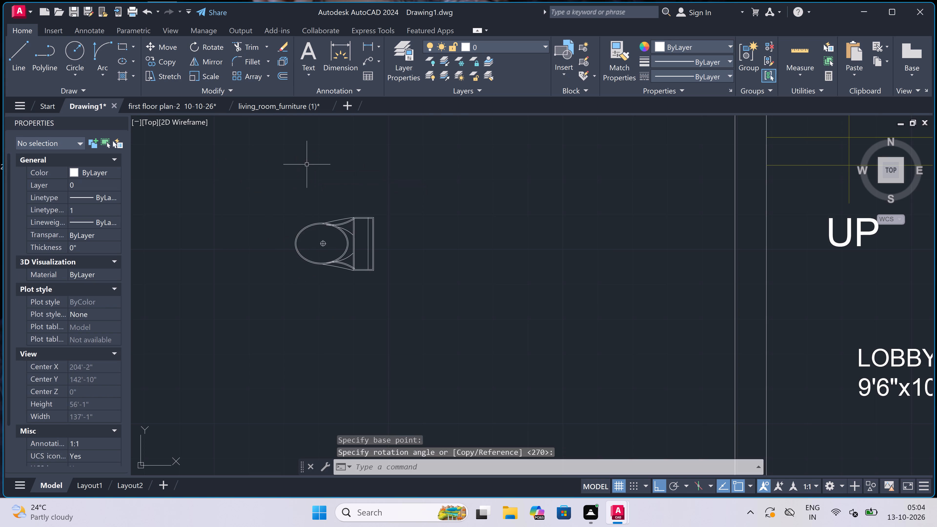
# Copy the rotated WC block from its tank's back midpoint to the 6'0"x7'6" TOILET's right wall, below the window, with Ortho off.
pyautogui.moveTo(365, 210); pyautogui.dragTo(365, 213)
pyautogui.click(321, 247)
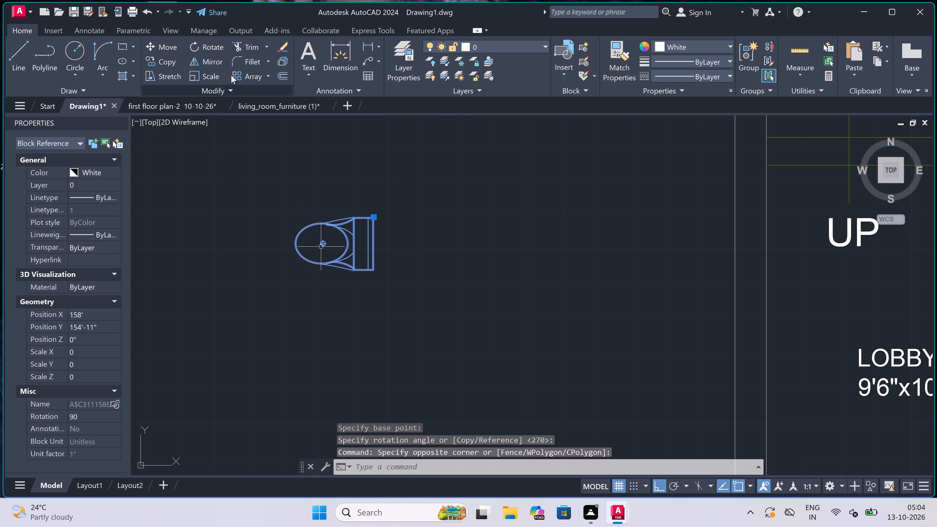
pyautogui.click(163, 60)
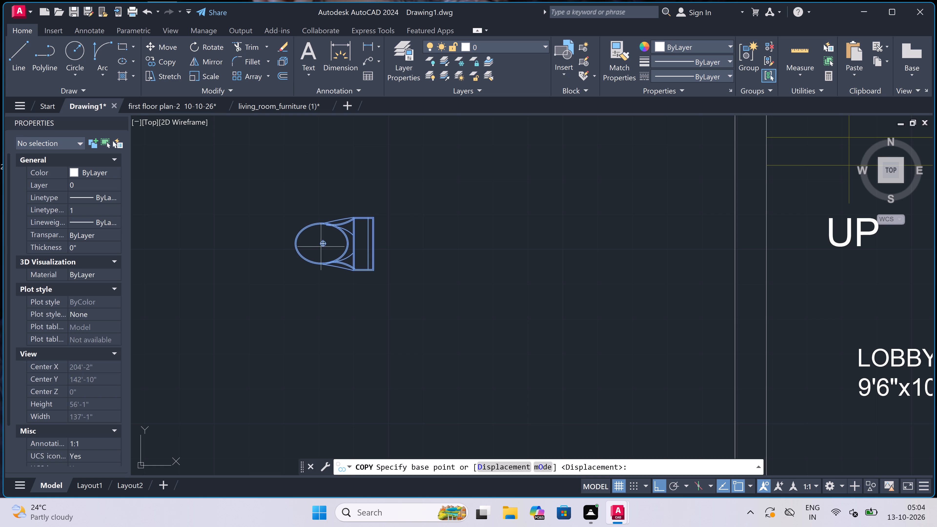
pyautogui.doubleClick(377, 241)
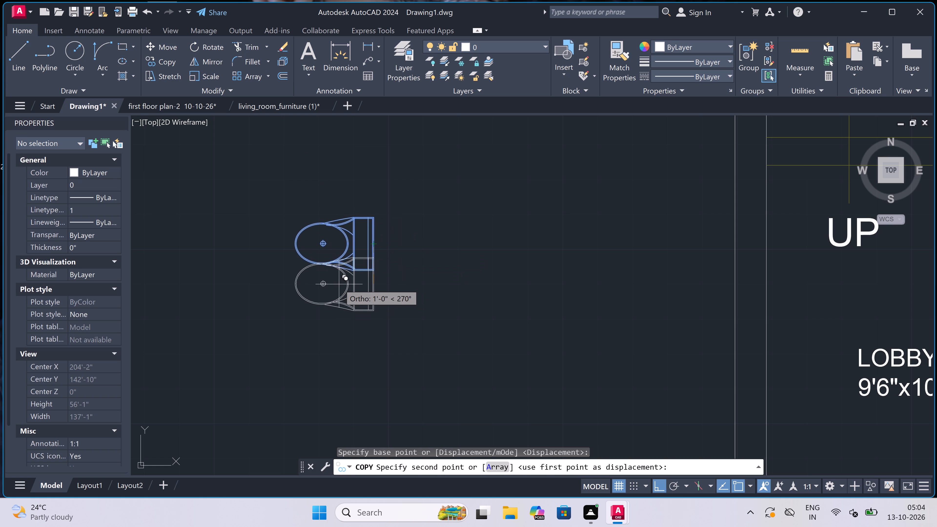
pyautogui.press('F8')
pyautogui.scroll(-7, 341, 275)
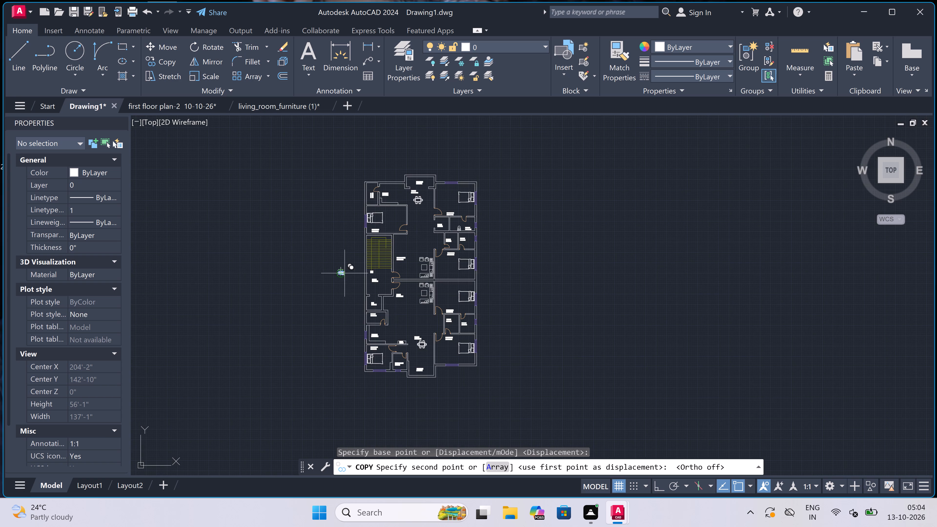
pyautogui.scroll(3, 476, 340)
pyautogui.scroll(2, 466, 302)
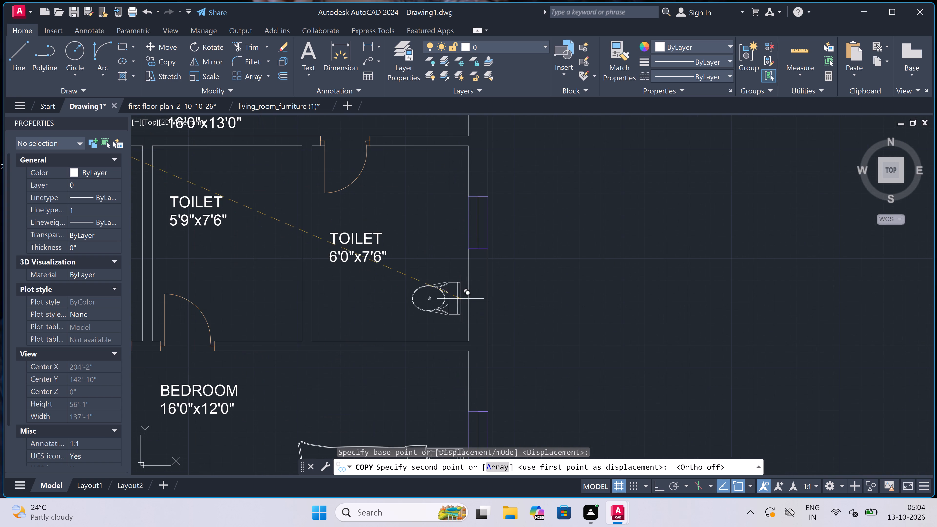
pyautogui.scroll(2, 461, 299)
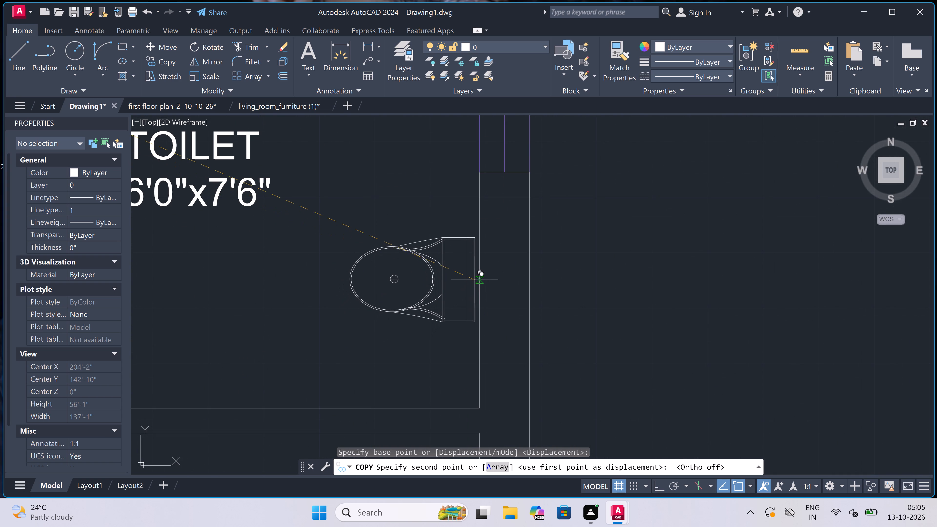
pyautogui.click(475, 281)
# Place another copy of the WC against the right wall of the 5'9"x7'6" TOILET, near its upper corner, and finish copying.
pyautogui.scroll(-4, 462, 289)
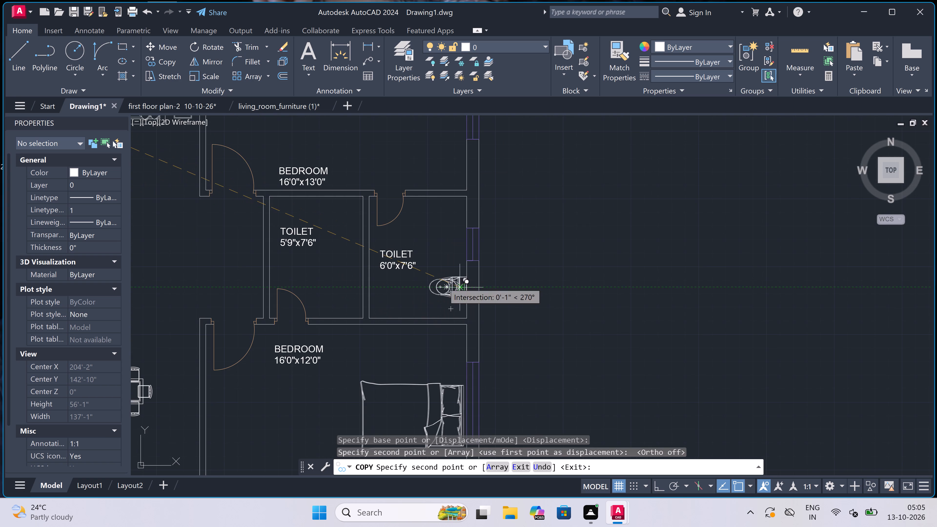
pyautogui.scroll(2, 389, 282)
pyautogui.scroll(-2, 380, 282)
pyautogui.scroll(3, 353, 215)
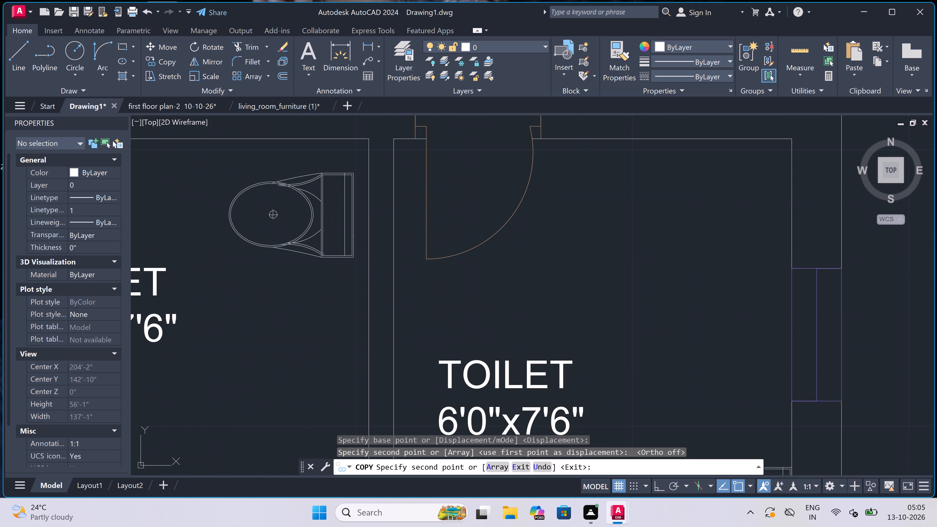
pyautogui.scroll(-3, 354, 213)
pyautogui.scroll(2, 342, 218)
pyautogui.scroll(-2, 346, 225)
pyautogui.scroll(2, 357, 221)
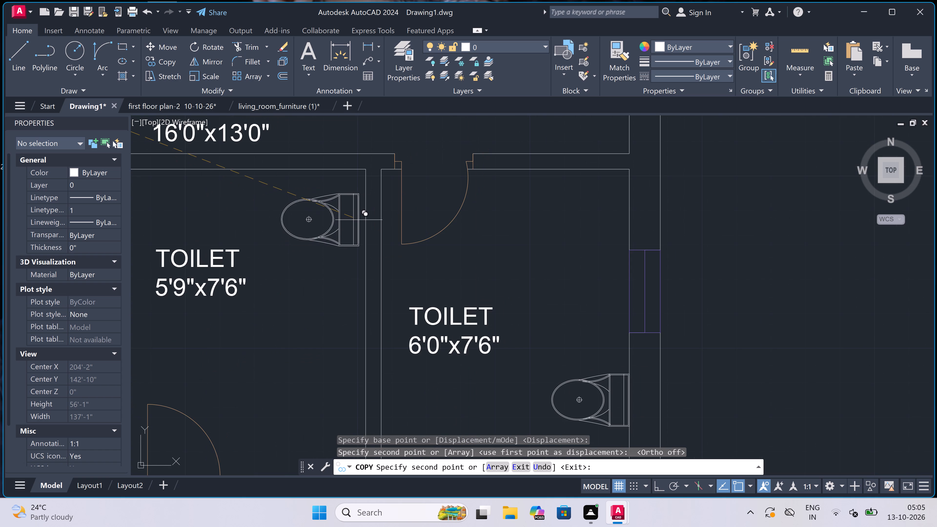
pyautogui.click(361, 220)
pyautogui.scroll(-6, 347, 243)
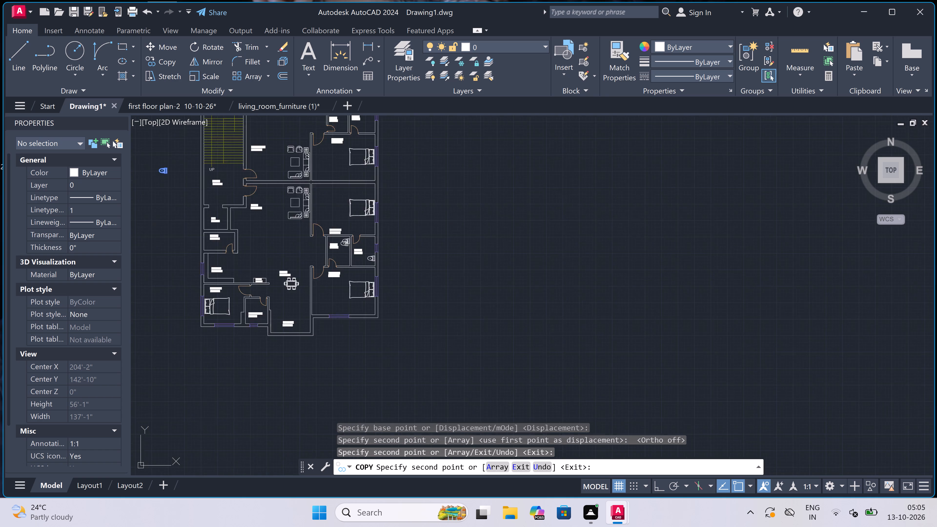
pyautogui.scroll(3, 327, 267)
pyautogui.scroll(3, 167, 331)
pyautogui.press('Escape')
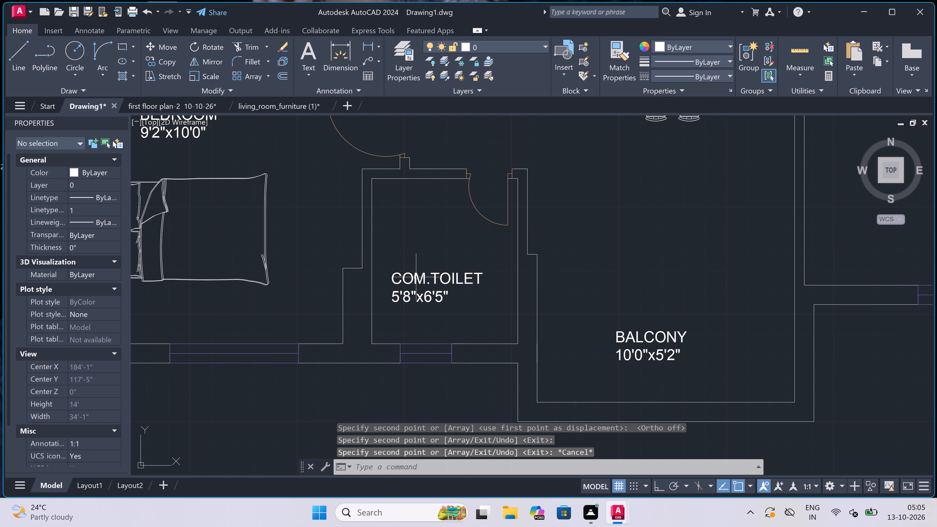
# Move the COM.TOILET label up and slightly left within its room, leaving the lower part of the room free.
pyautogui.click(416, 277)
pyautogui.click(392, 271)
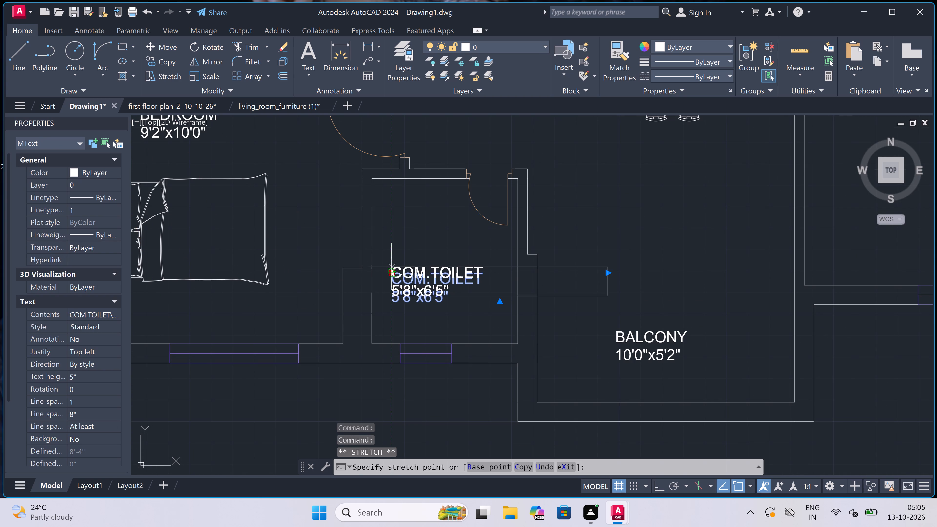
pyautogui.click(385, 234)
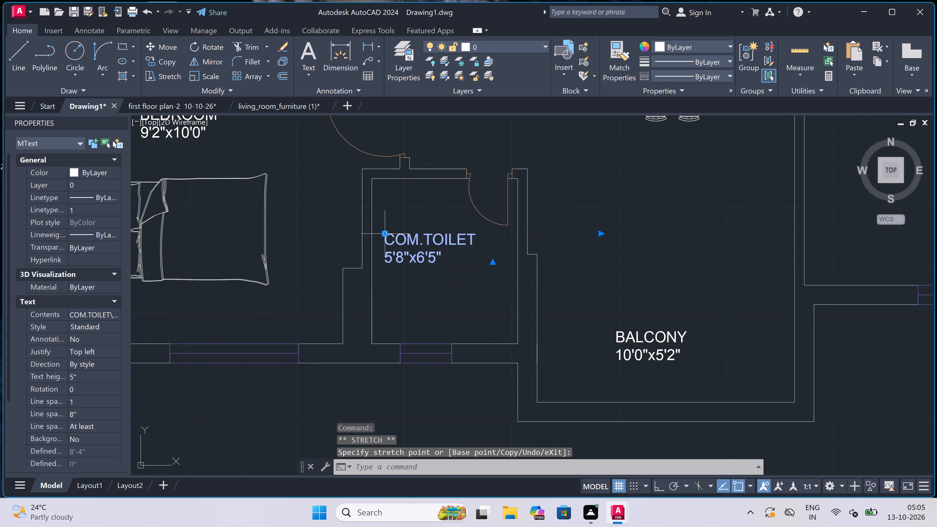
pyautogui.press('Escape')
# Rotate the spare WC block outside the plan, beside the lobby, to 0° with Ortho on so its tank faces down.
pyautogui.scroll(-4, 389, 265)
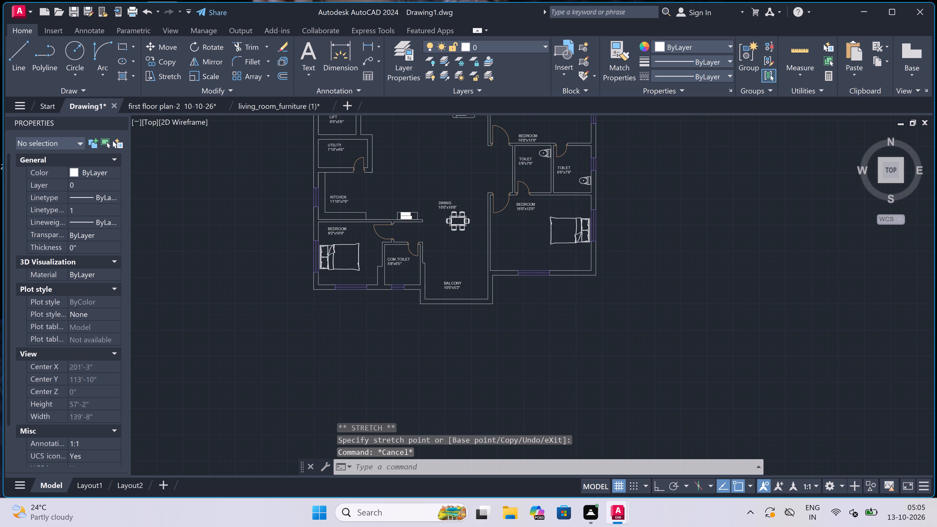
pyautogui.scroll(-2, 370, 215)
pyautogui.scroll(3, 350, 176)
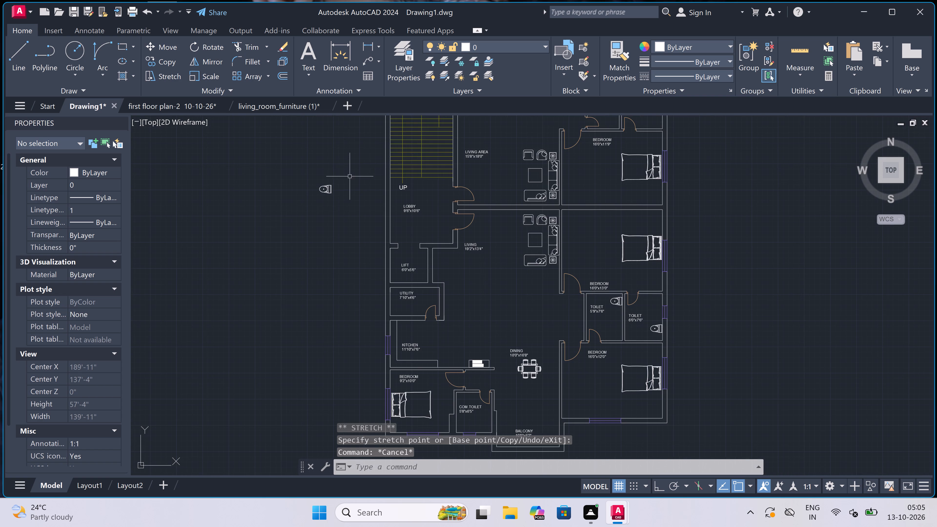
pyautogui.scroll(3, 334, 180)
pyautogui.click(334, 180)
pyautogui.click(300, 233)
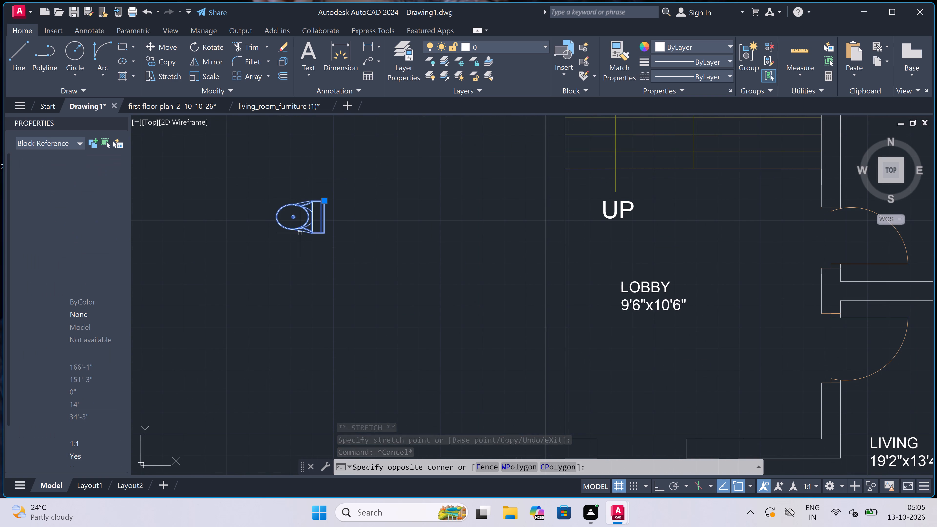
pyautogui.scroll(4, 300, 228)
pyautogui.scroll(-3, 264, 241)
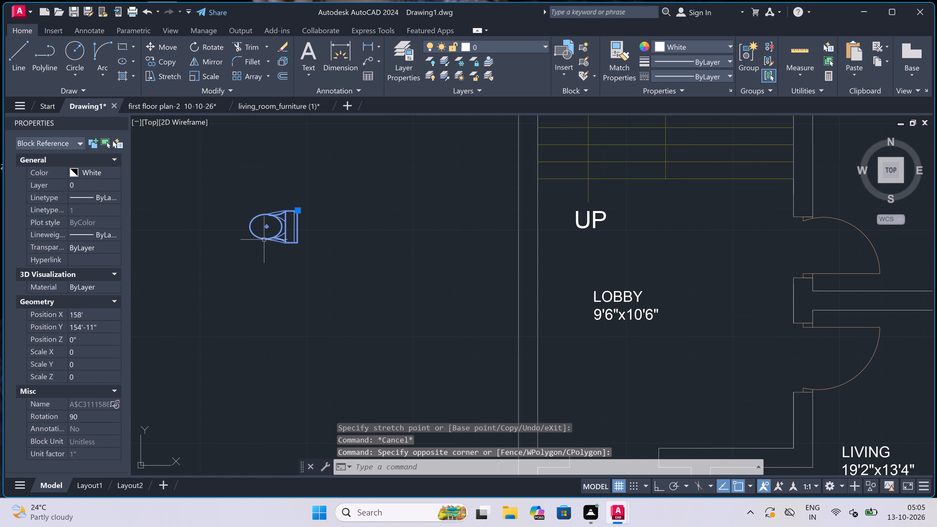
pyautogui.scroll(2, 264, 175)
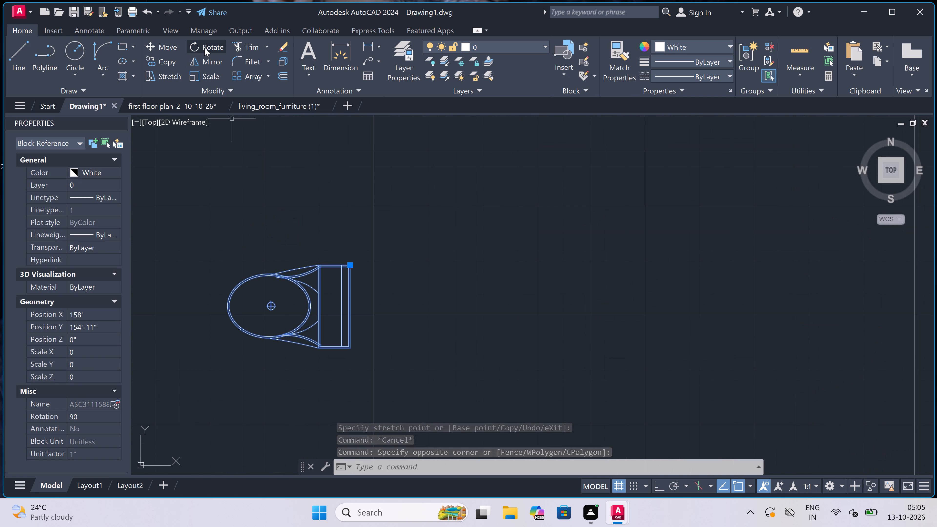
pyautogui.click(206, 46)
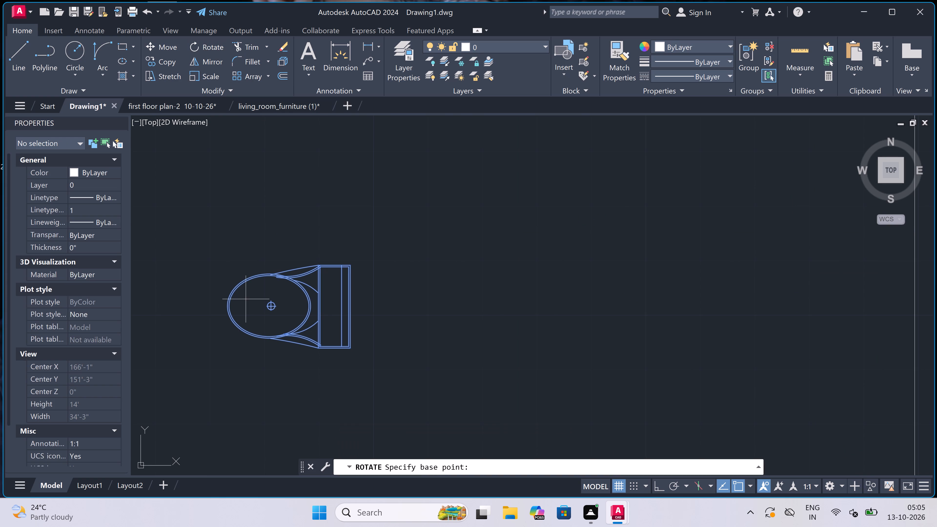
pyautogui.click(245, 298)
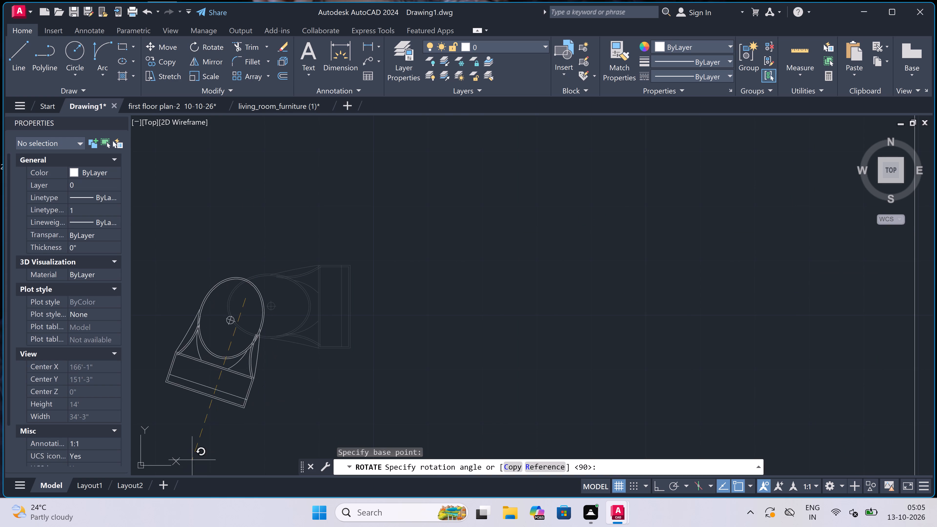
pyautogui.press('F8')
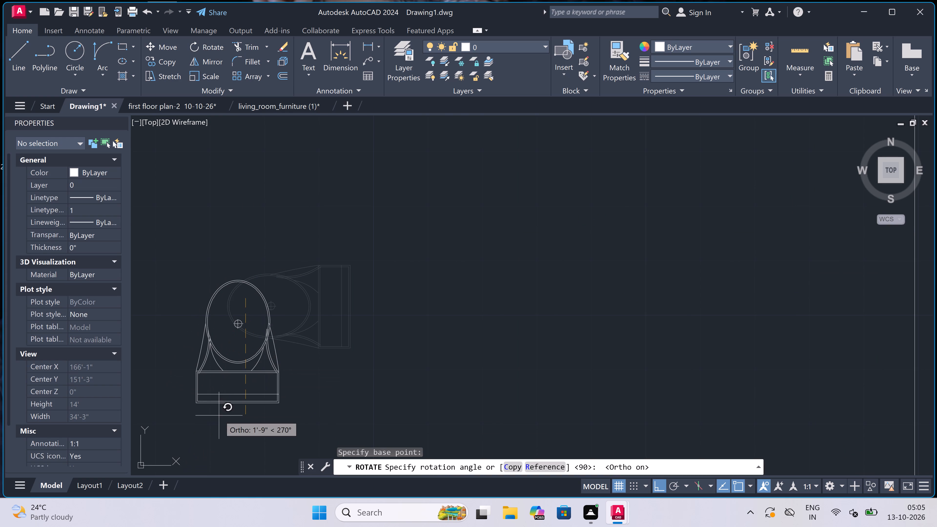
pyautogui.click(219, 415)
# Copy the rotated WC block from its tank's back midpoint to the midpoint of the window on COM.TOILET's lower wall, with Ortho off.
pyautogui.doubleClick(225, 400)
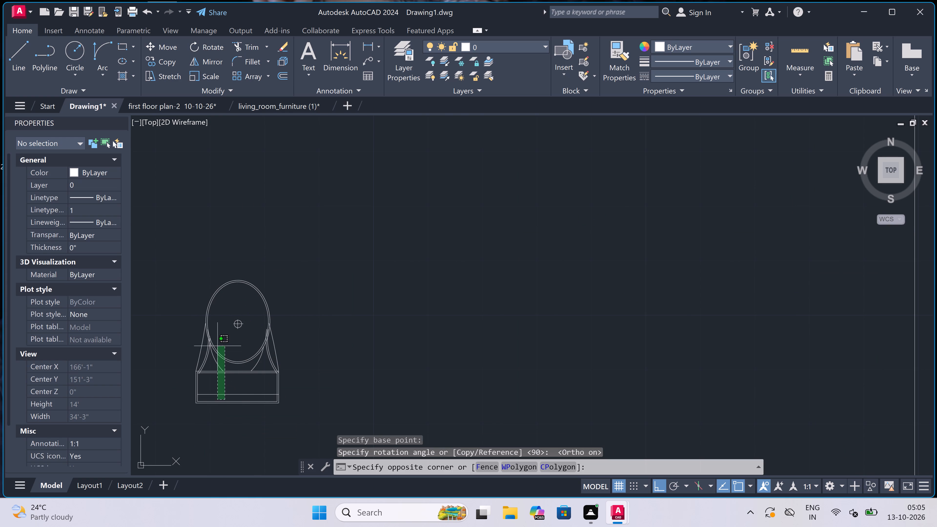
pyautogui.click(190, 335)
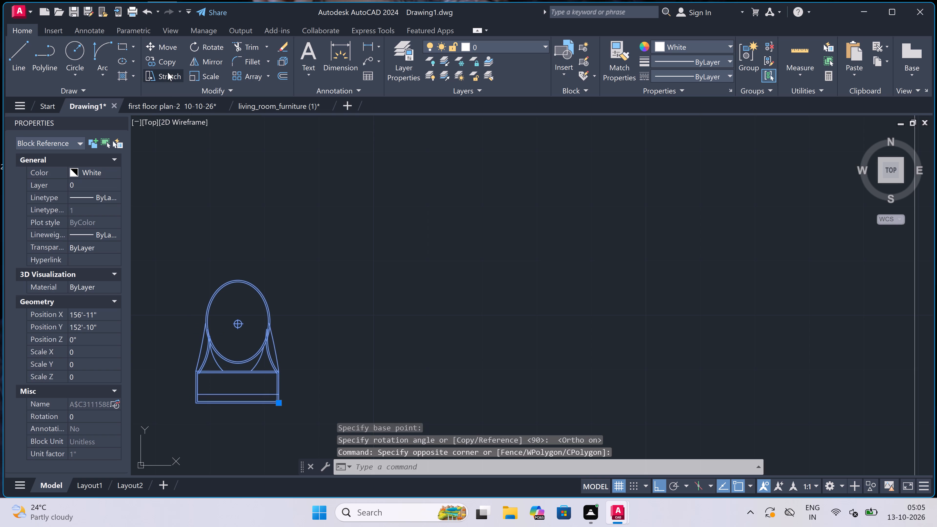
pyautogui.click(157, 56)
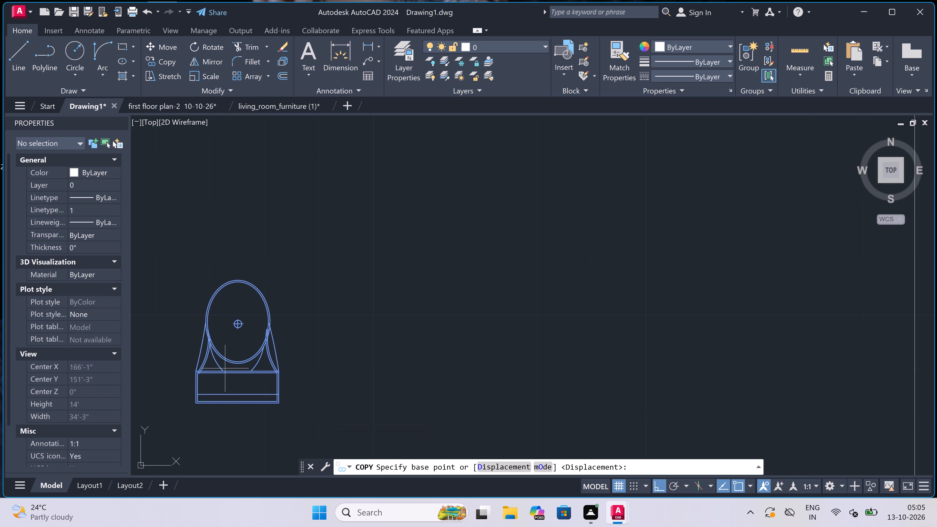
pyautogui.doubleClick(236, 403)
pyautogui.press('F8')
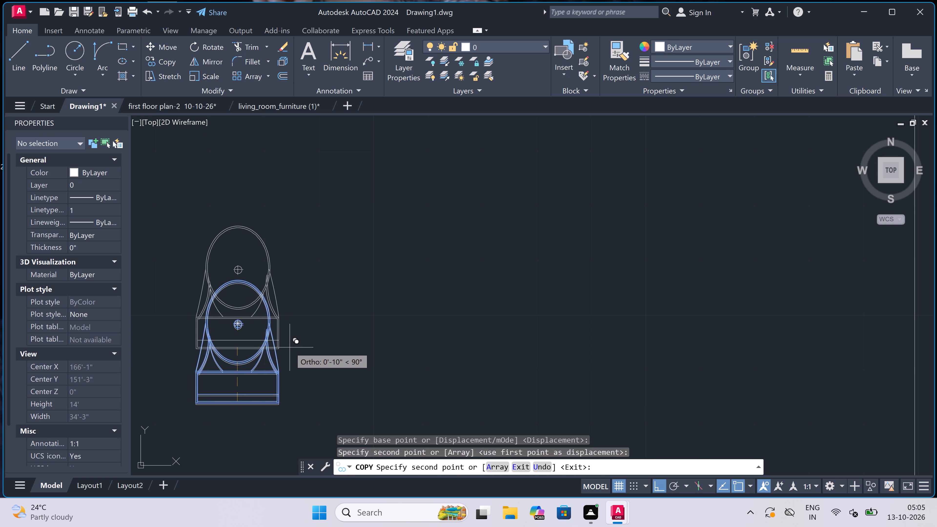
pyautogui.scroll(-5, 290, 347)
pyautogui.scroll(-1, 312, 307)
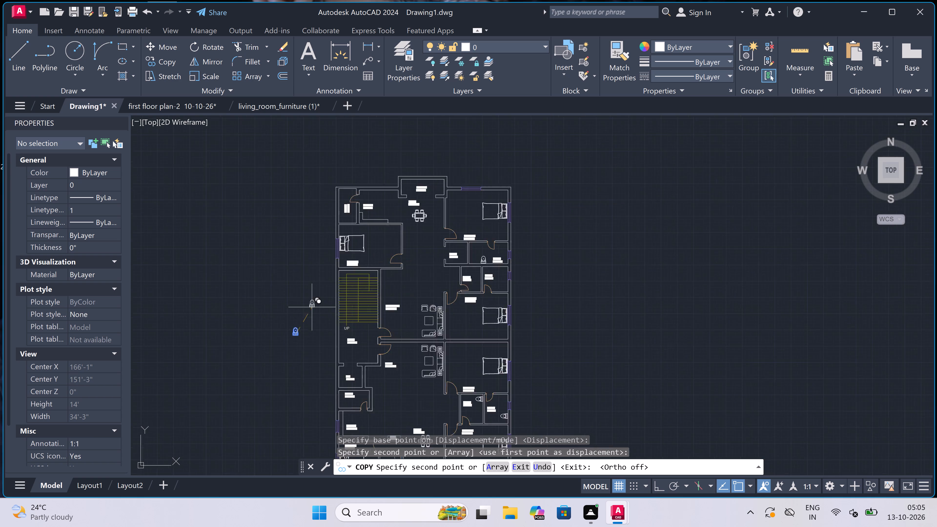
pyautogui.scroll(-1, 312, 307)
pyautogui.scroll(3, 340, 377)
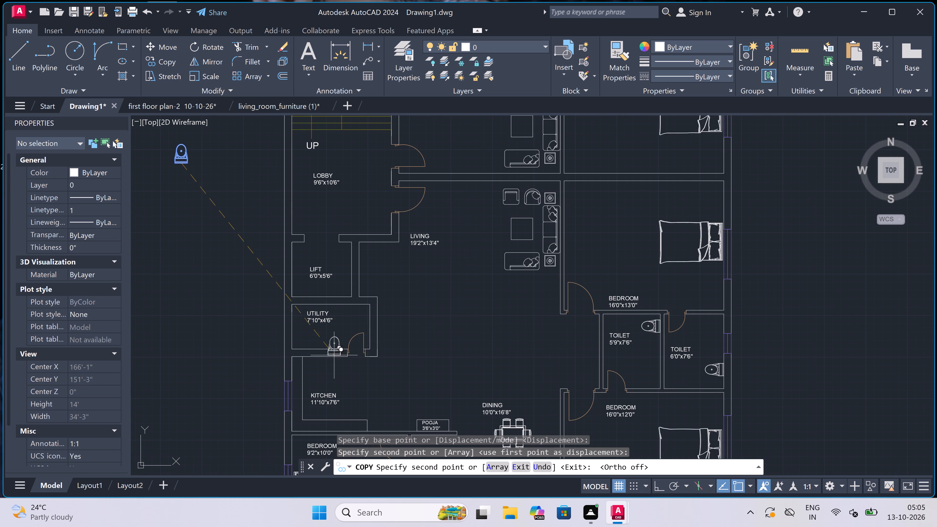
pyautogui.scroll(-2, 320, 319)
pyautogui.scroll(2, 320, 387)
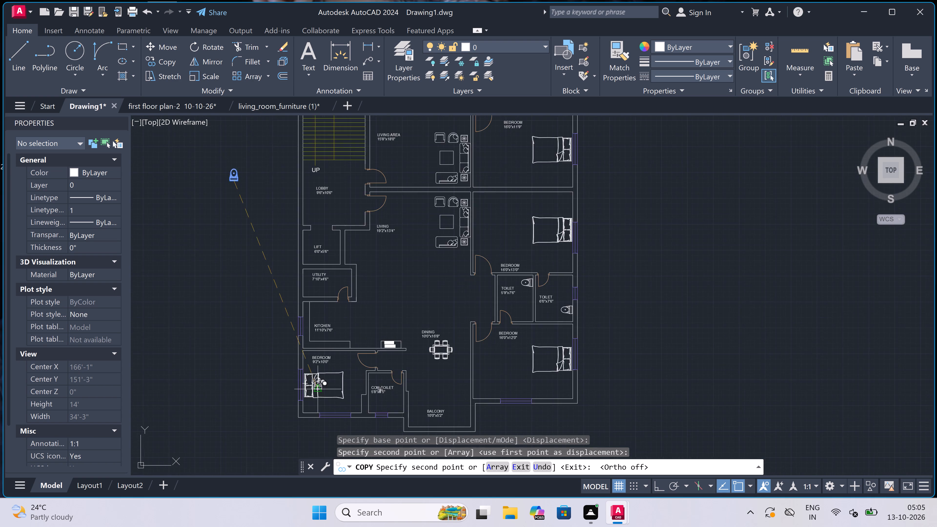
pyautogui.scroll(-2, 354, 403)
pyautogui.scroll(5, 378, 424)
pyautogui.scroll(5, 383, 356)
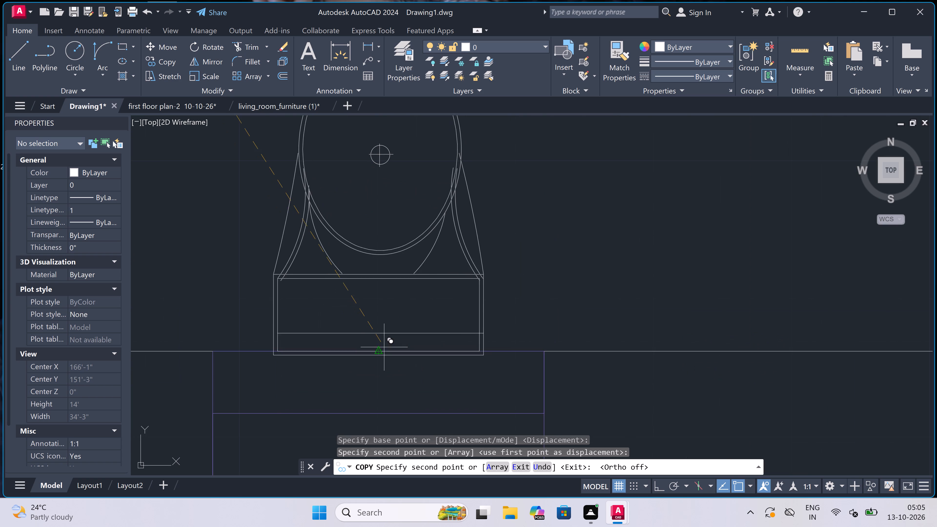
pyautogui.click(382, 332)
# Look over the rest of the floor plan, up to the upper balcony and toilets, and finish copying.
pyautogui.scroll(-3, 365, 363)
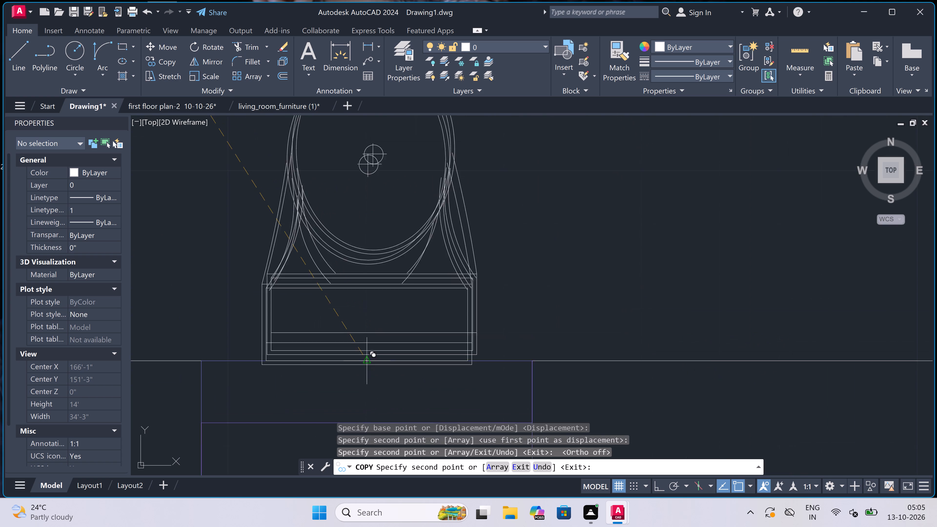
pyautogui.scroll(-9, 365, 363)
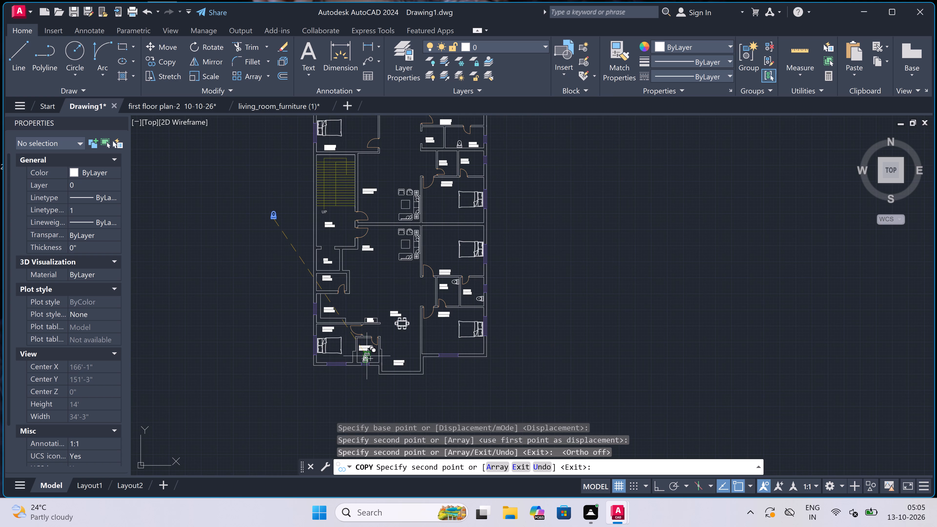
pyautogui.scroll(-2, 367, 356)
pyautogui.scroll(4, 356, 297)
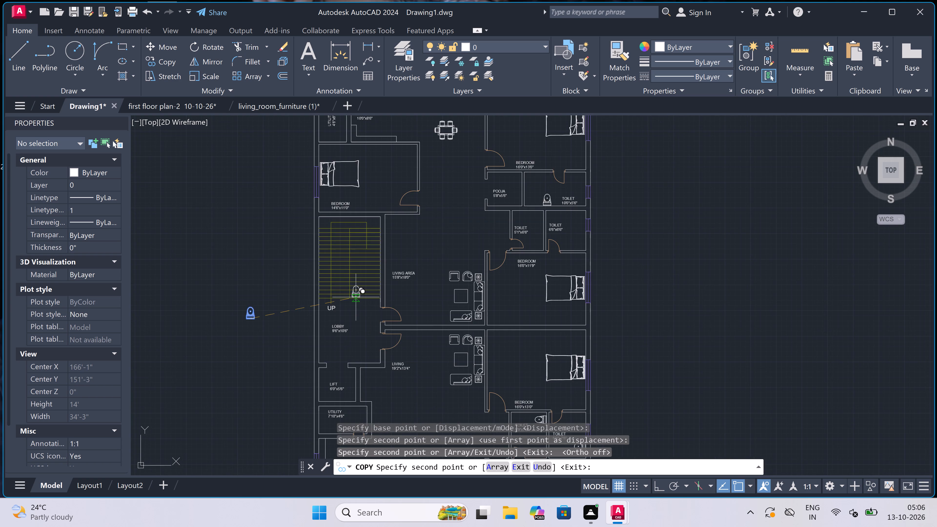
pyautogui.scroll(-3, 356, 297)
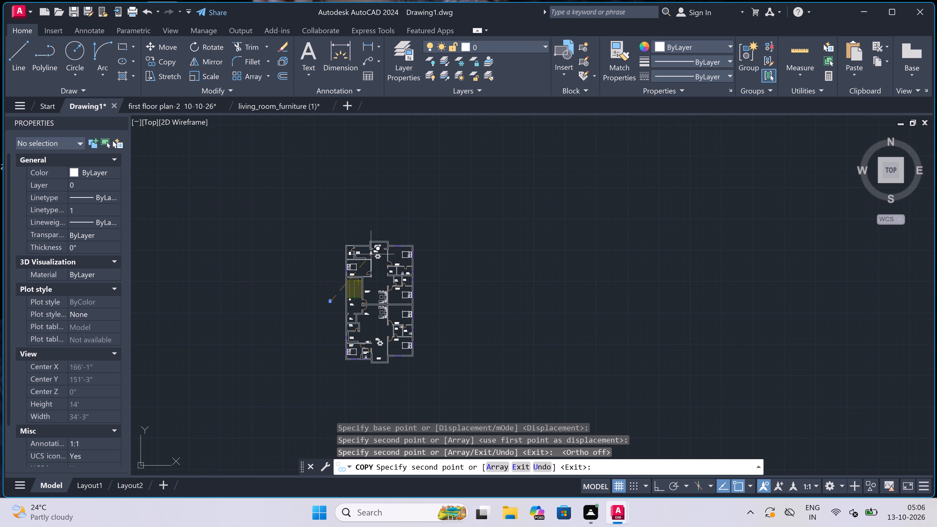
pyautogui.scroll(3, 374, 236)
pyautogui.scroll(2, 366, 260)
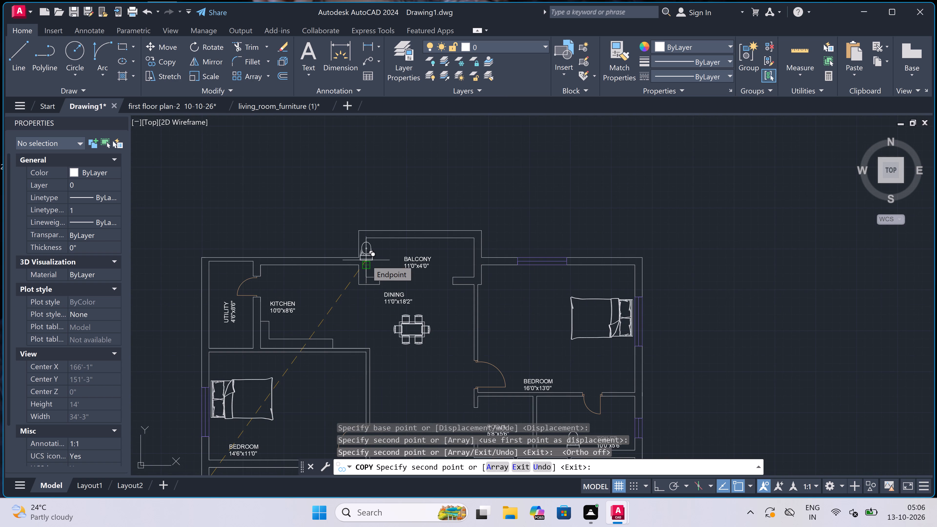
pyautogui.scroll(-2, 366, 261)
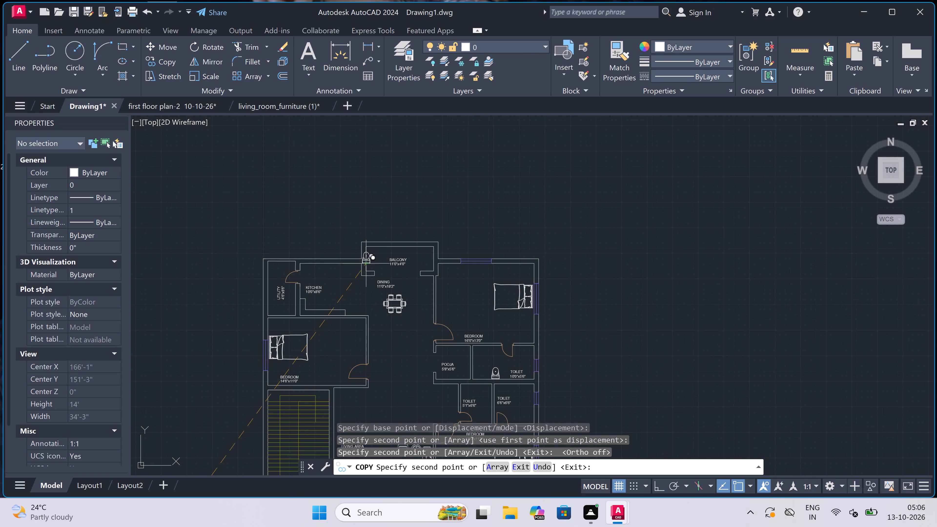
pyautogui.scroll(-1, 364, 264)
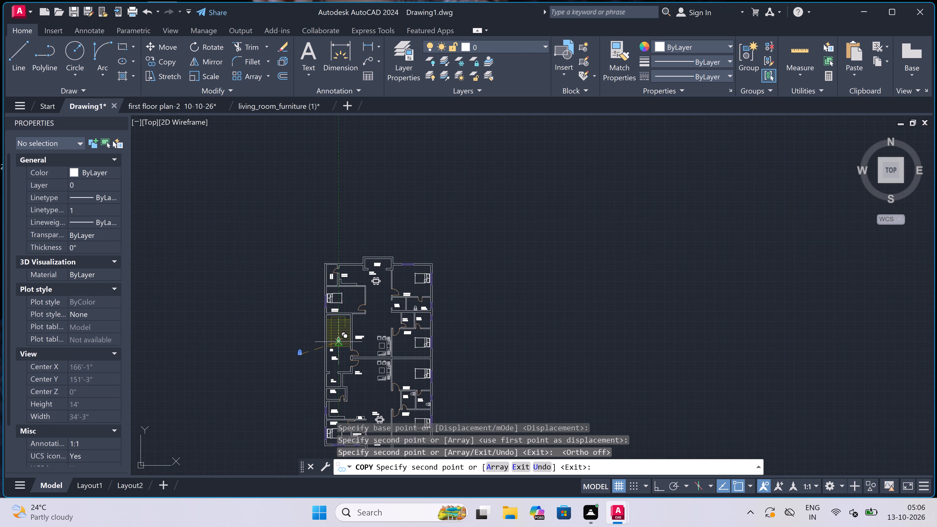
pyautogui.press('Escape')
# Erase the spare WC blocks, including the overlapping duplicate, outside the plan beside the lobby.
pyautogui.scroll(3, 307, 355)
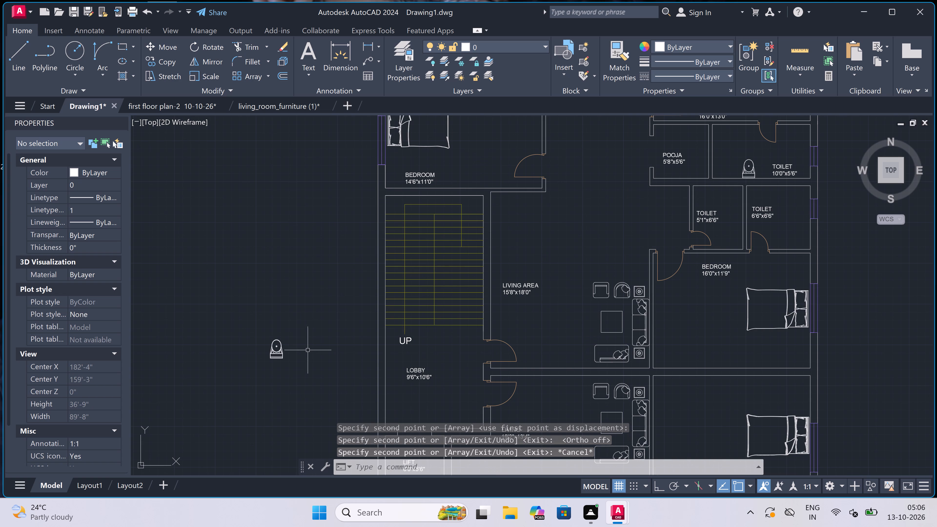
pyautogui.click(312, 305)
pyautogui.click(194, 396)
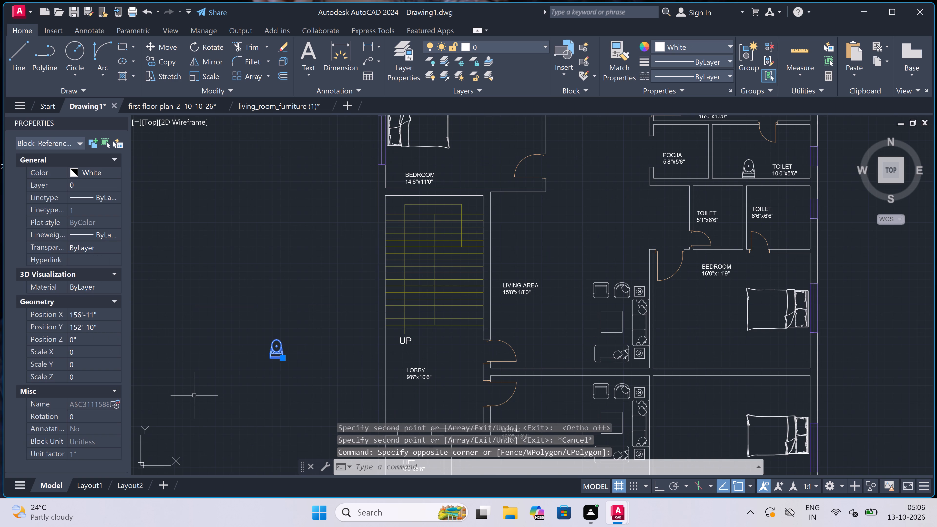
pyautogui.press('Delete')
pyautogui.scroll(-1, 197, 392)
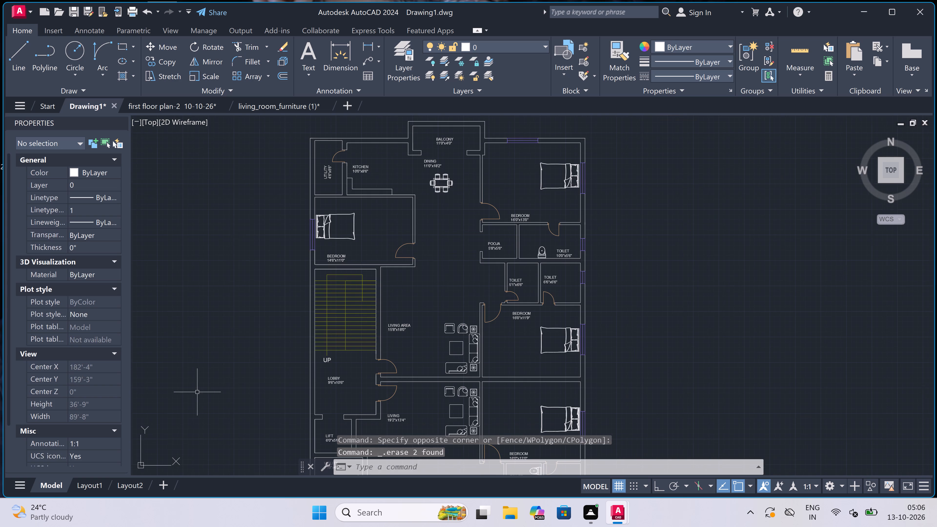
pyautogui.scroll(-2, 250, 358)
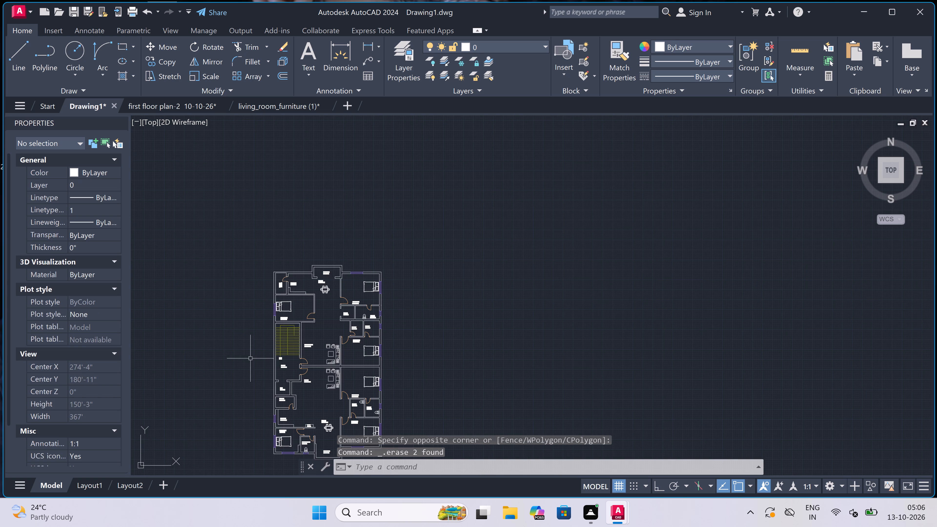
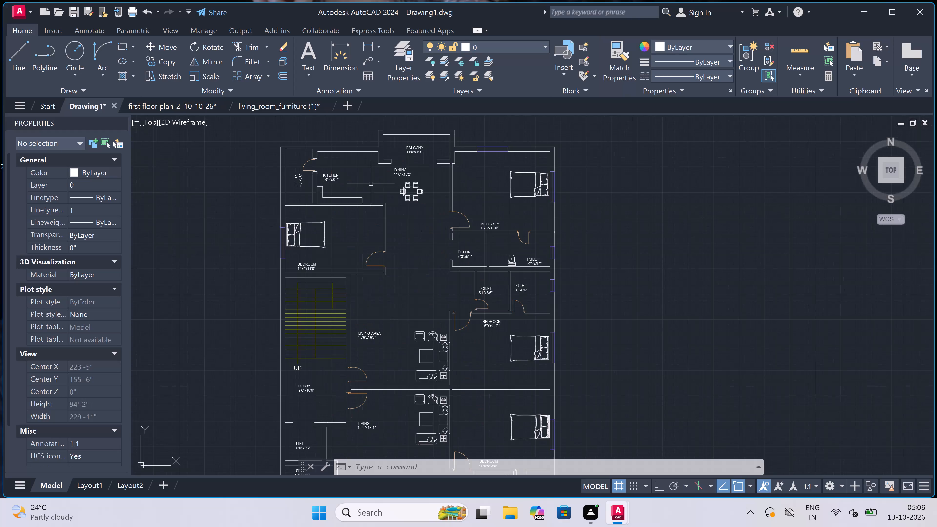
# Add the multiline text title FIRST FLOOR PLAN below the floor plan, under the lower COM.TOILET and BALCONY.
pyautogui.scroll(-2, 371, 184)
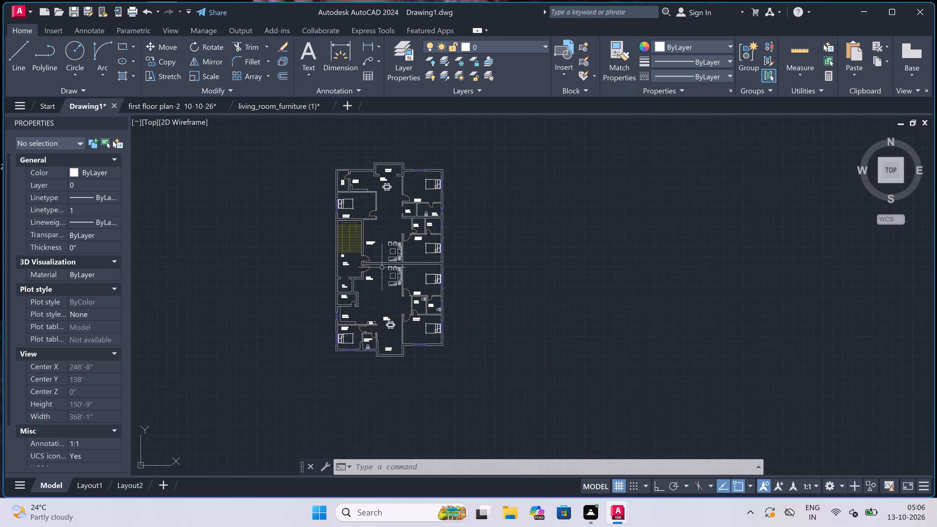
pyautogui.press('m')
pyautogui.press('t')
pyautogui.press('space')
pyautogui.scroll(3, 352, 372)
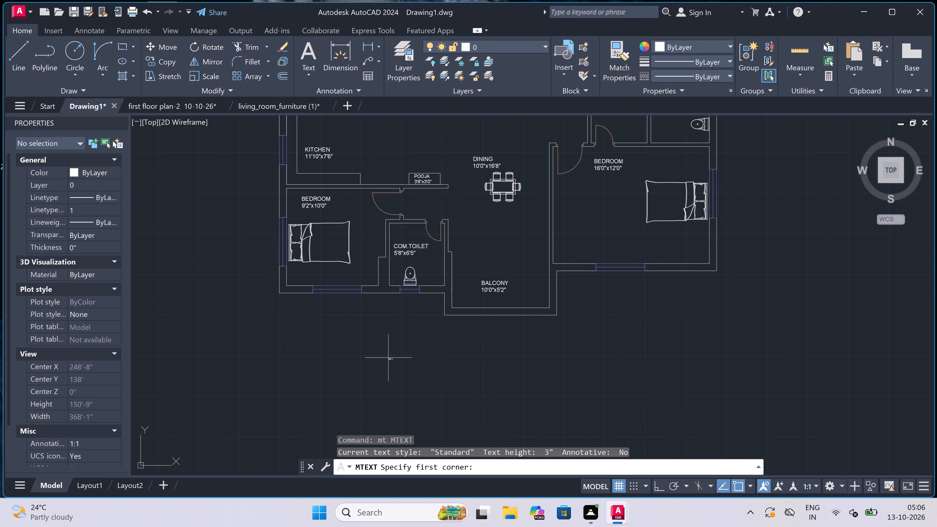
pyautogui.moveTo(375, 359); pyautogui.dragTo(382, 364)
pyautogui.click(751, 362)
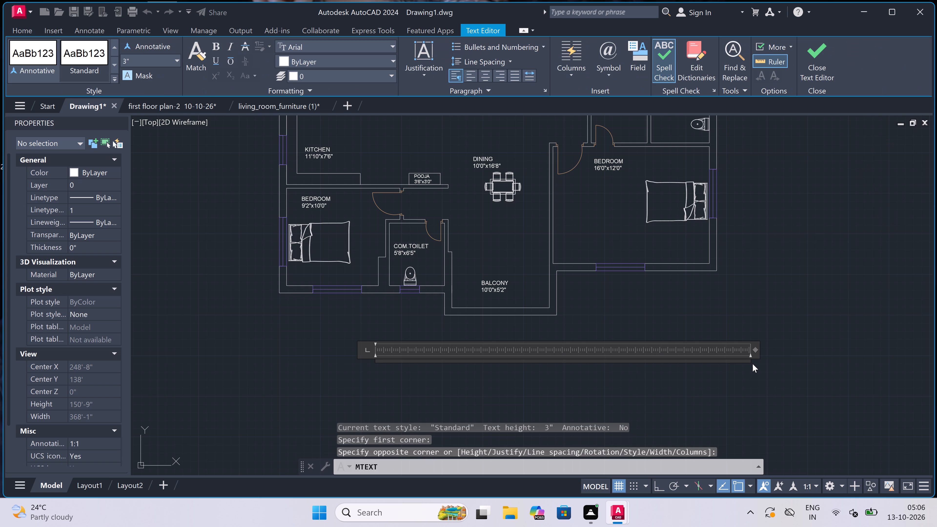
pyautogui.press('f')
pyautogui.write('IRST FLOO')
pyautogui.write('R PLAN')
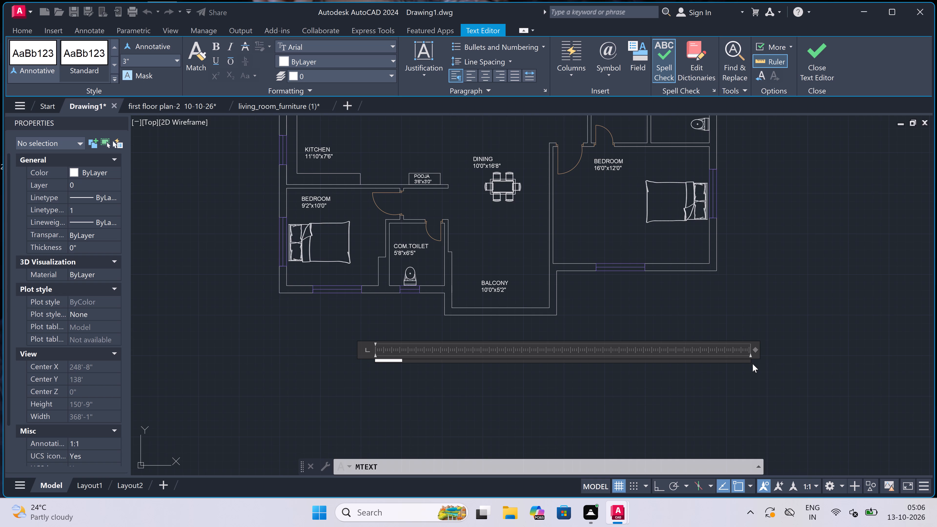
pyautogui.scroll(3, 353, 370)
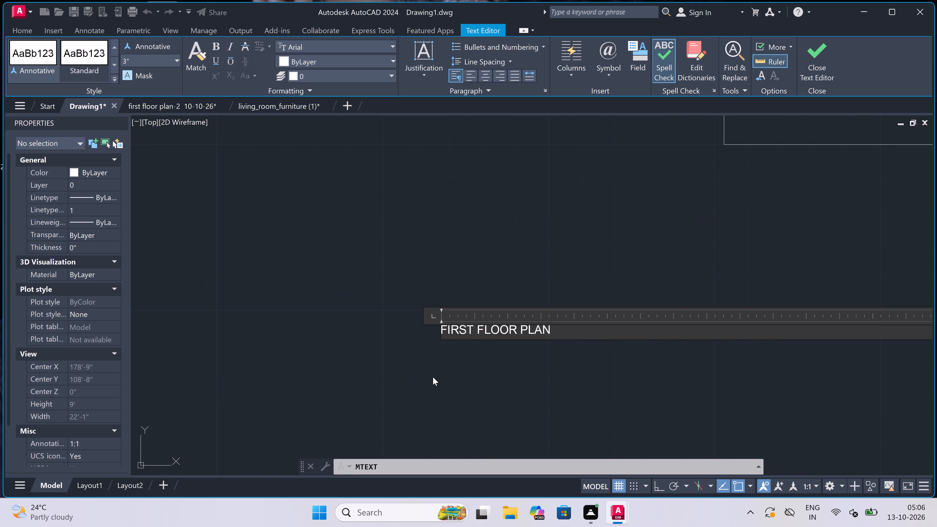
pyautogui.click(439, 377)
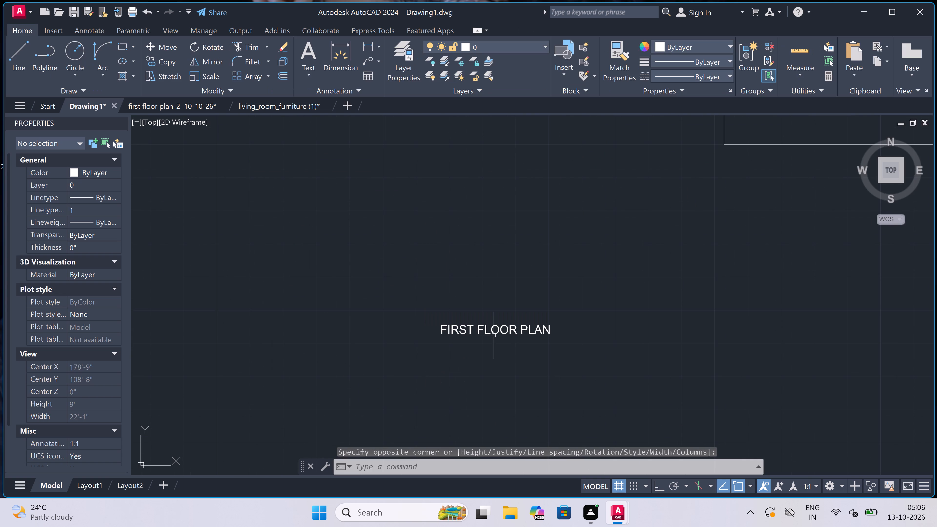
# Set the text height of the FIRST FLOOR PLAN title to 1.5'.
pyautogui.click(494, 335)
pyautogui.click(89, 377)
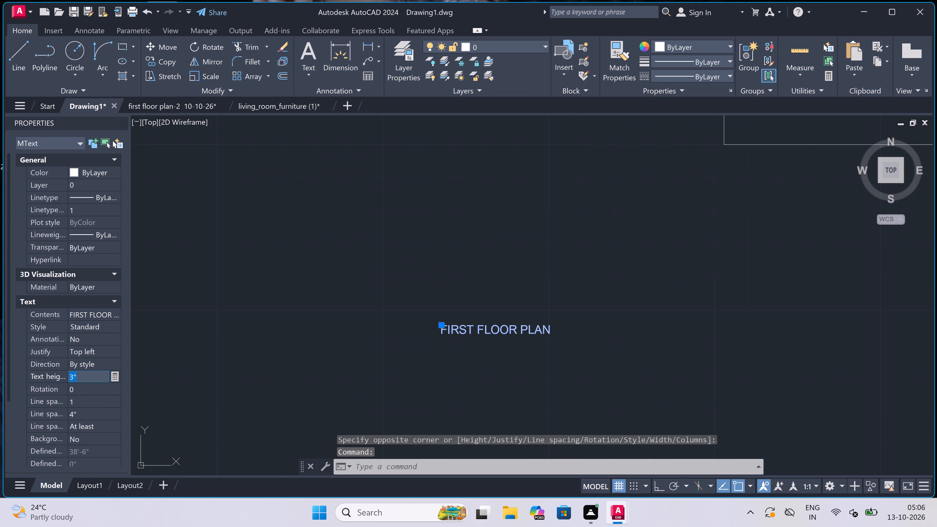
pyautogui.press('BackSpace')
pyautogui.press('BackSpace')
pyautogui.write("1.5'")
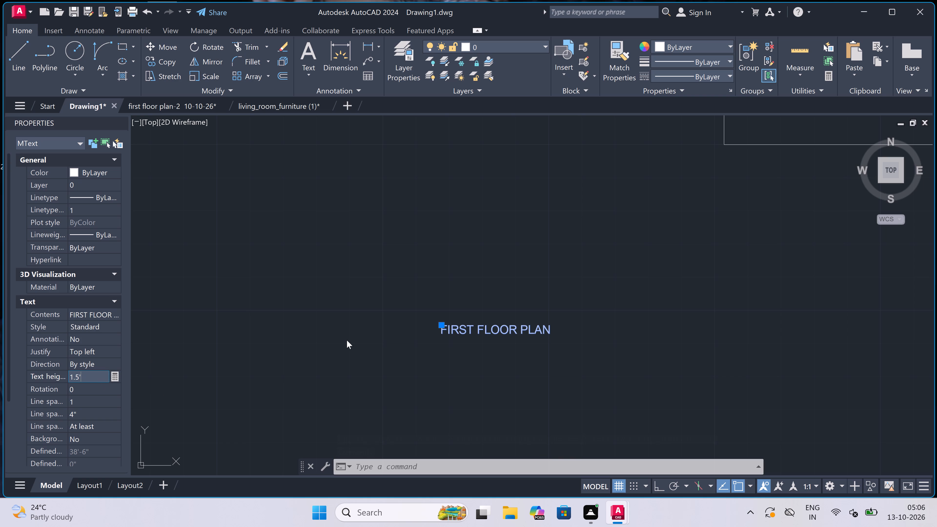
pyautogui.click(347, 341)
pyautogui.press('Escape')
pyautogui.scroll(-3, 340, 333)
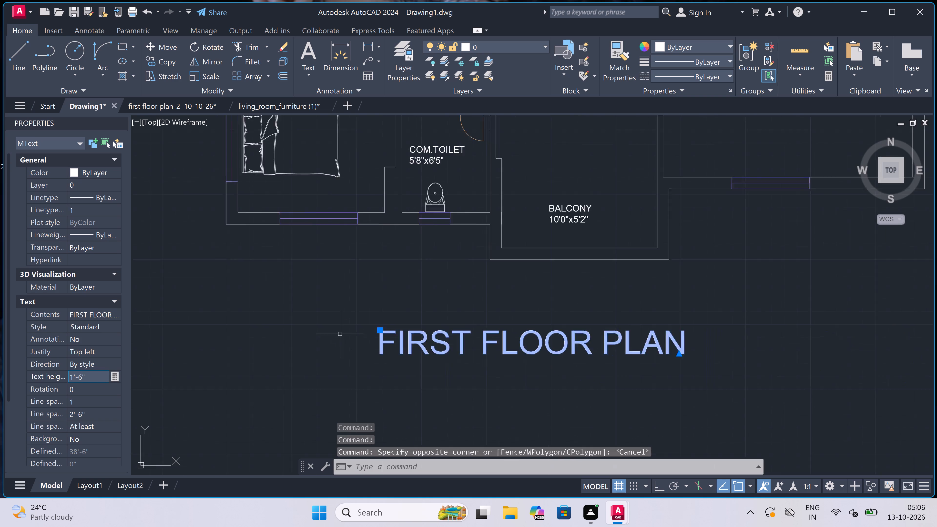
pyautogui.press('Escape')
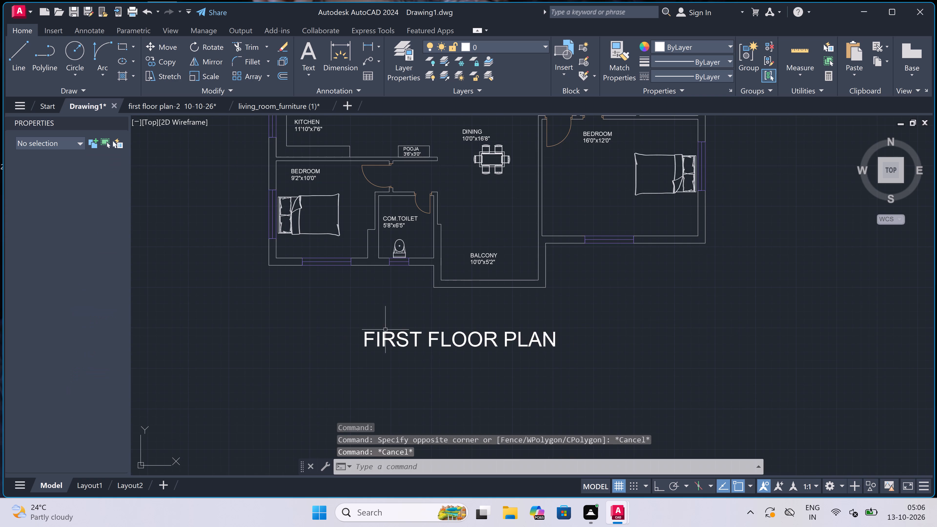
# Draw a rectangular border around the whole floor plan and its FIRST FLOOR PLAN title.
pyautogui.scroll(-4, 383, 337)
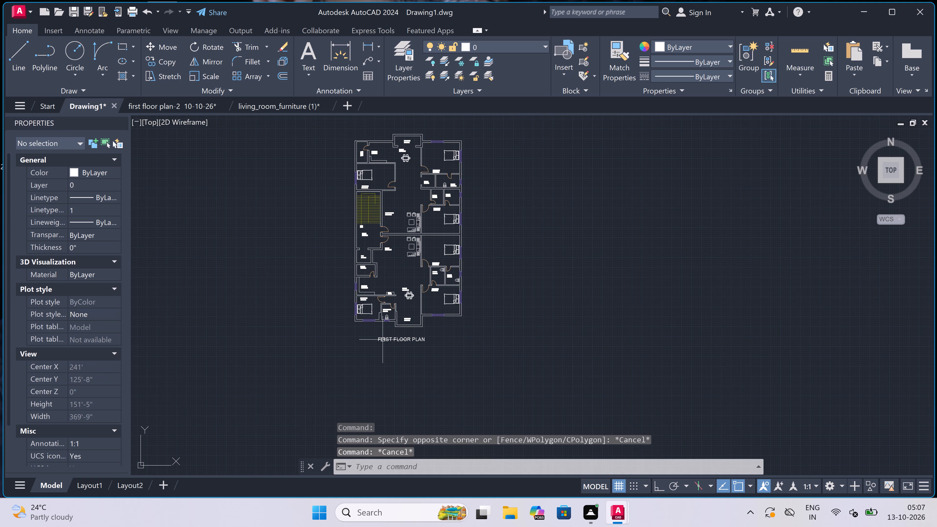
pyautogui.write('REC')
pyautogui.press('space')
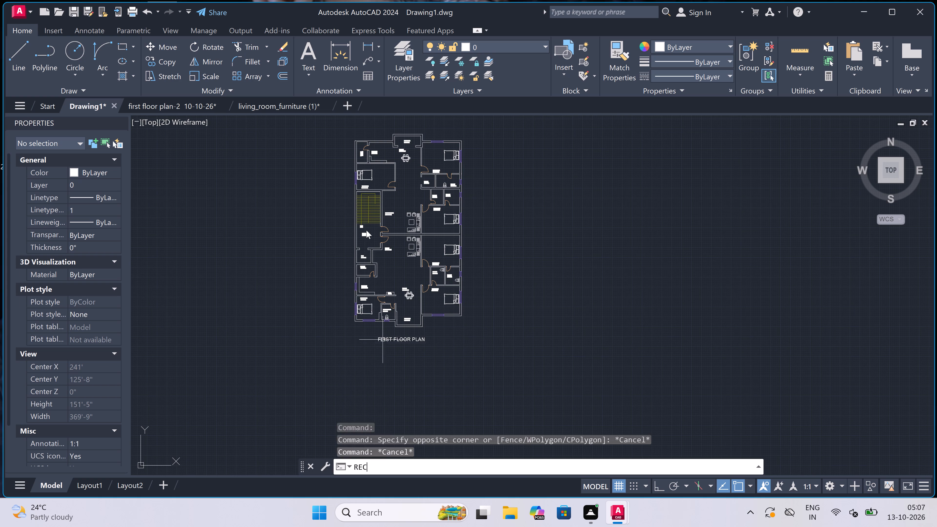
pyautogui.scroll(-2, 338, 242)
pyautogui.scroll(2, 337, 205)
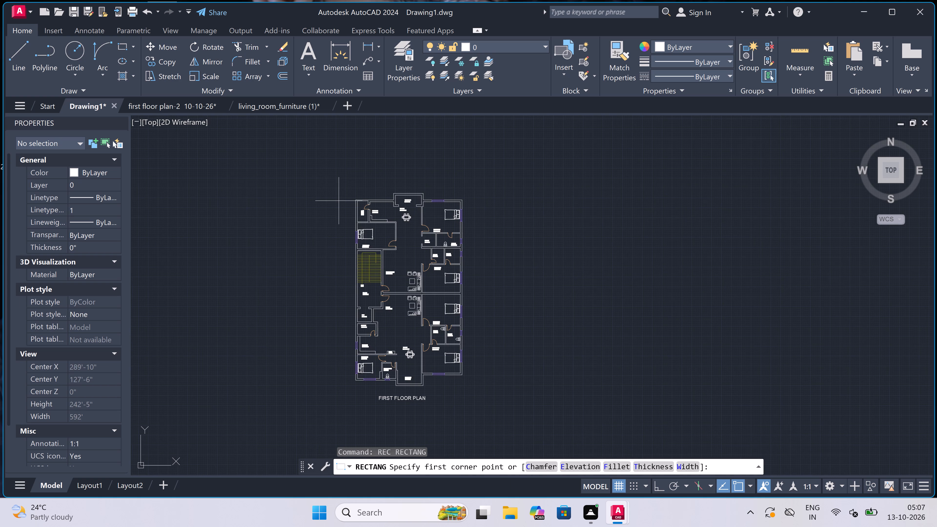
pyautogui.click(336, 176)
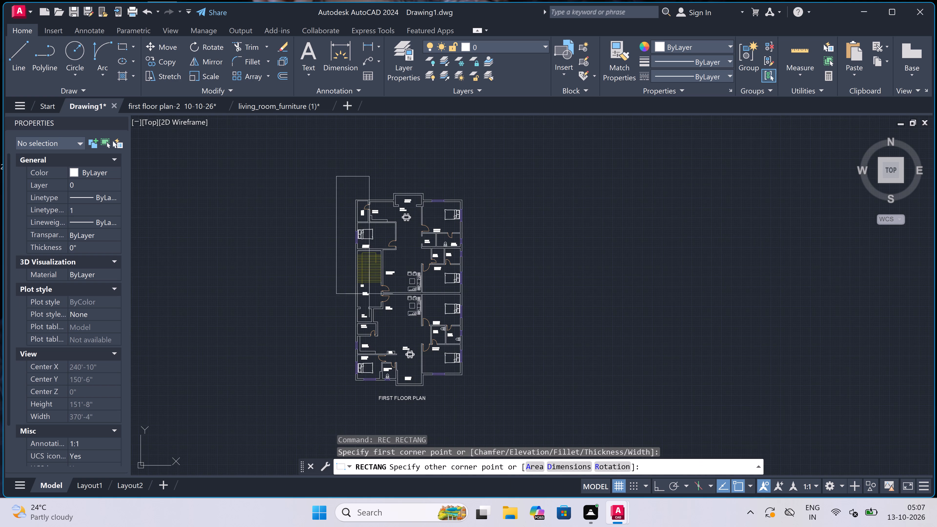
pyautogui.scroll(-2, 442, 365)
pyautogui.scroll(2, 457, 391)
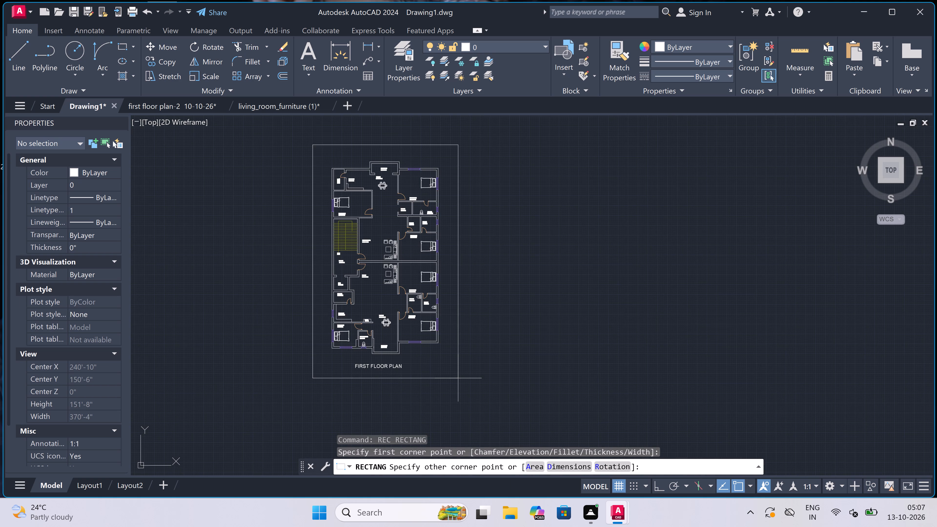
pyautogui.click(456, 382)
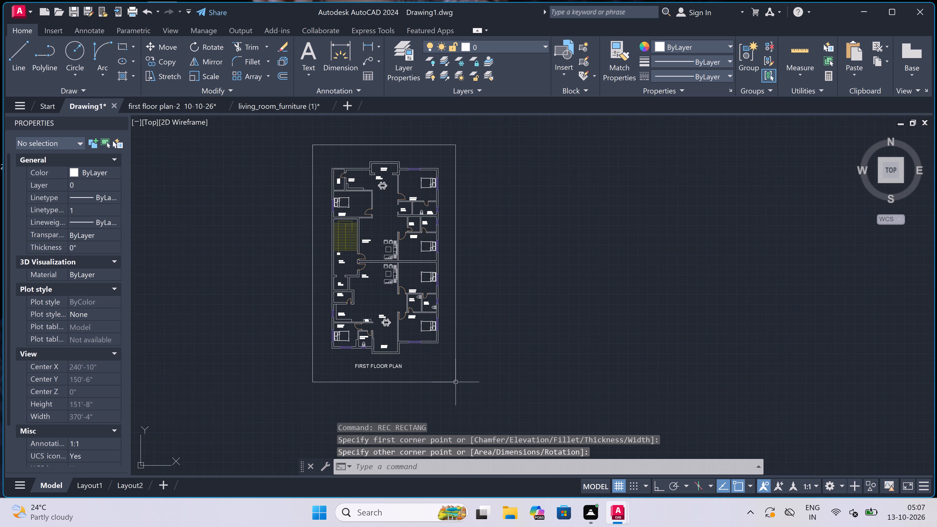
# Hatch the upper walls around the utility, kitchen, balcony and upper bedrooms with the ANSI32 pattern.
pyautogui.scroll(3, 402, 290)
pyautogui.scroll(-2, 402, 289)
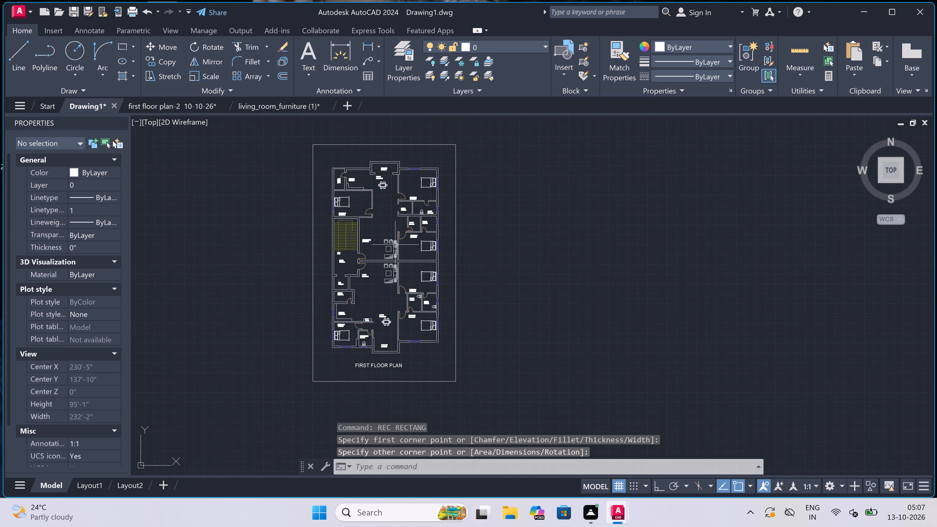
pyautogui.scroll(3, 364, 188)
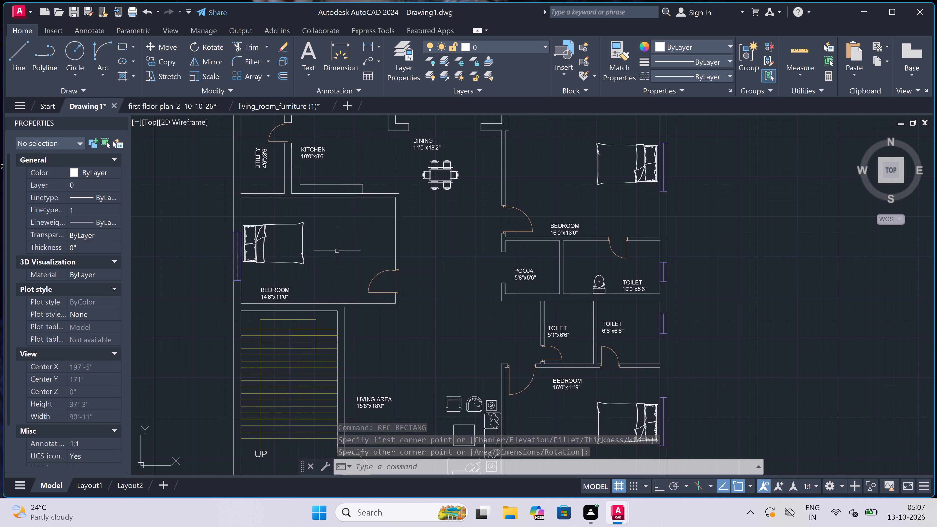
pyautogui.press('h')
pyautogui.press('space')
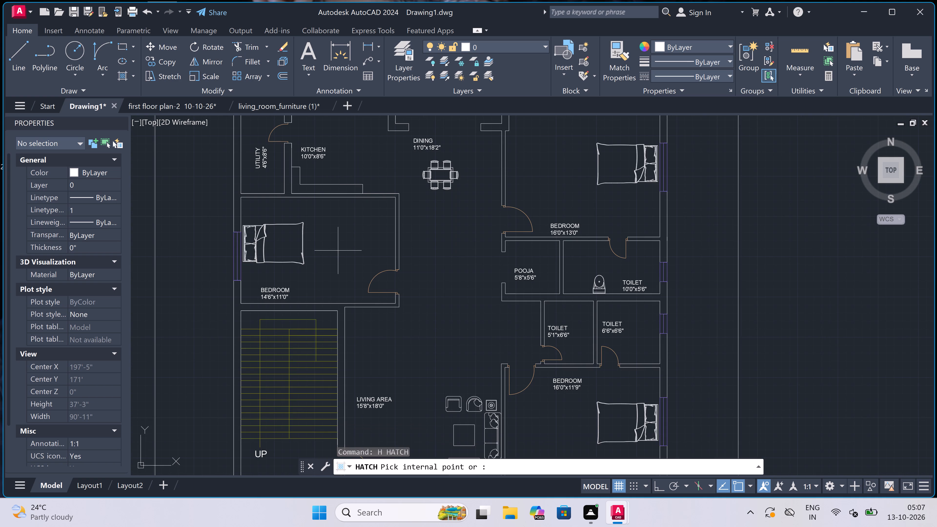
pyautogui.scroll(-3, 339, 246)
pyautogui.scroll(3, 347, 214)
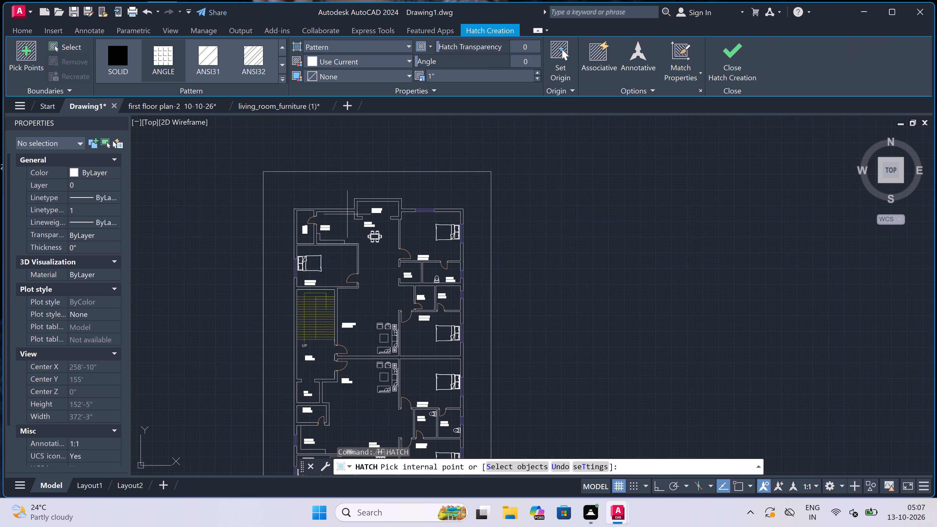
pyautogui.click(259, 50)
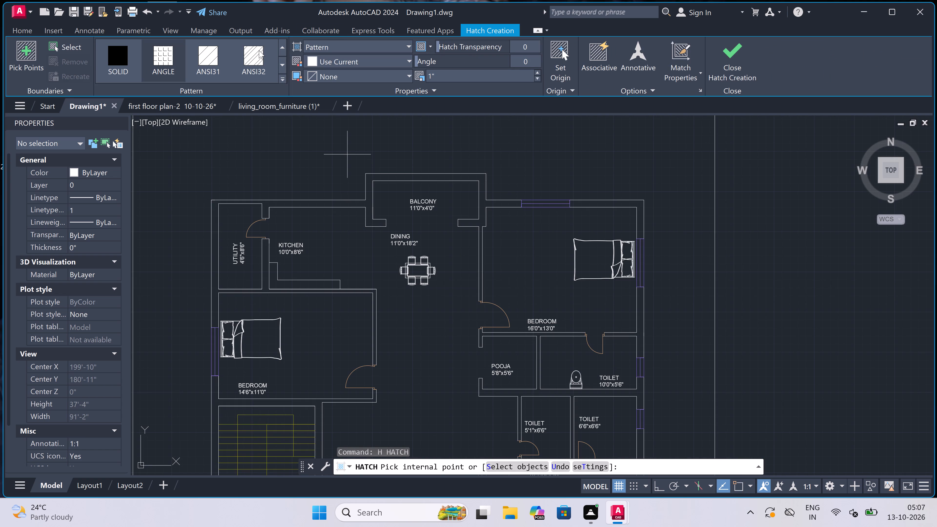
pyautogui.click(346, 204)
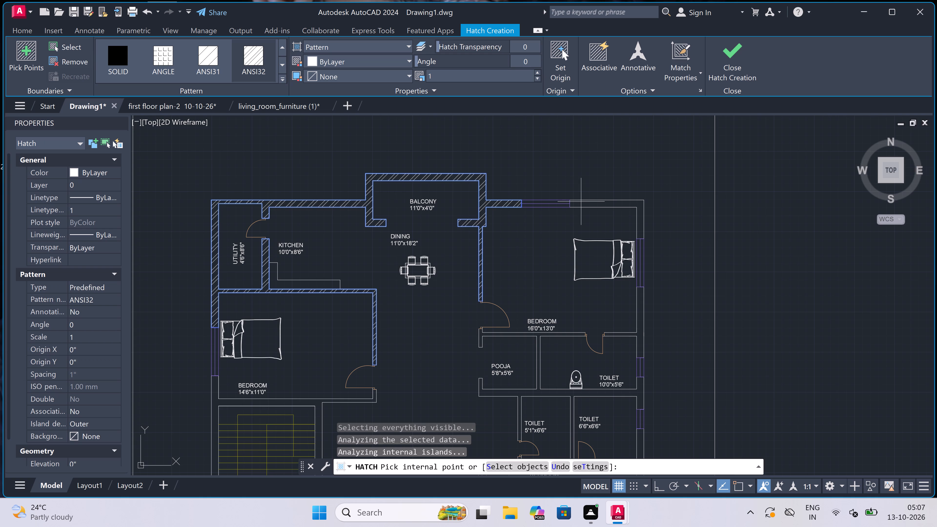
pyautogui.doubleClick(591, 203)
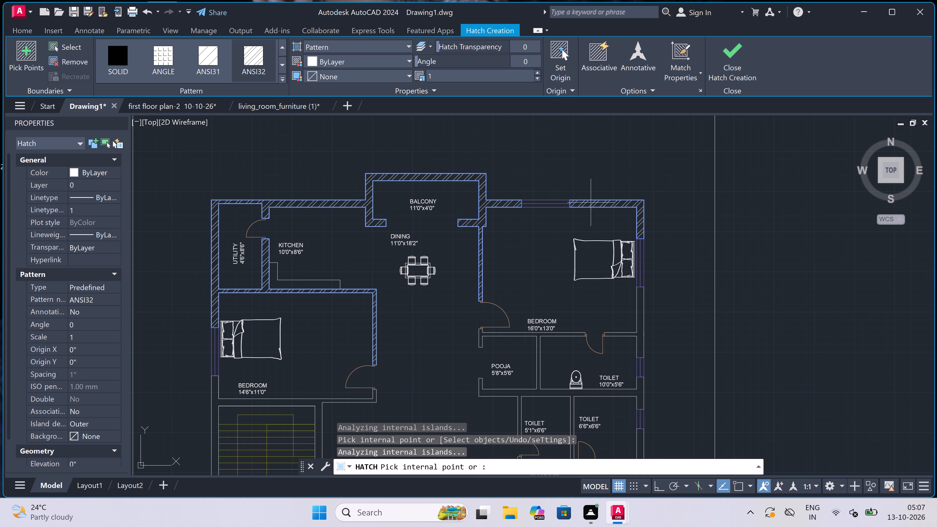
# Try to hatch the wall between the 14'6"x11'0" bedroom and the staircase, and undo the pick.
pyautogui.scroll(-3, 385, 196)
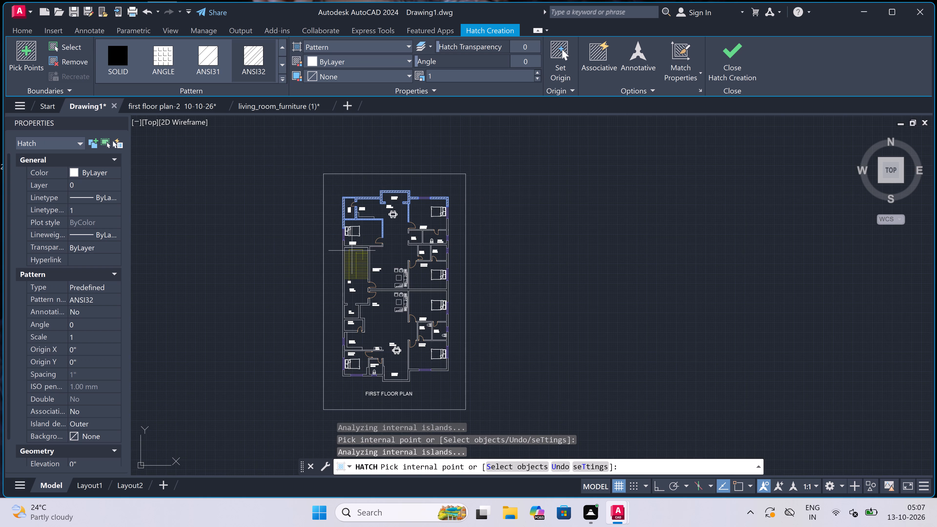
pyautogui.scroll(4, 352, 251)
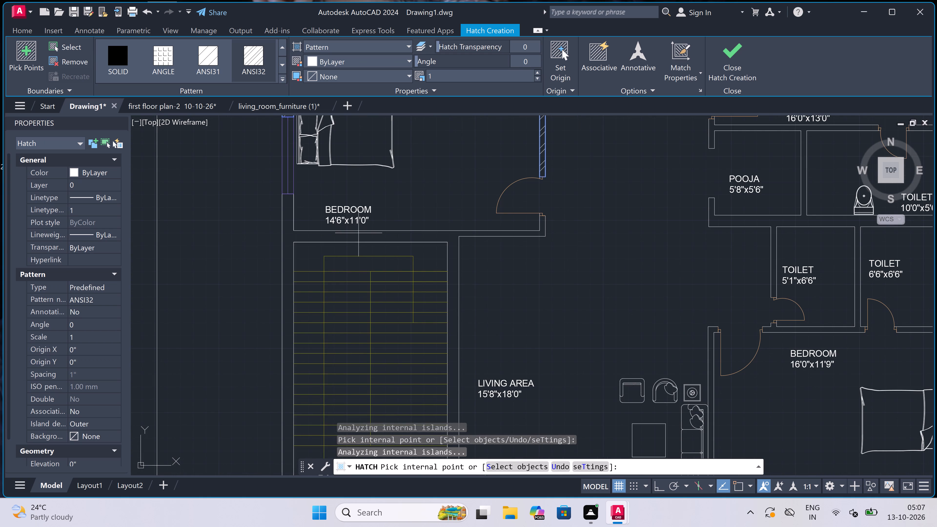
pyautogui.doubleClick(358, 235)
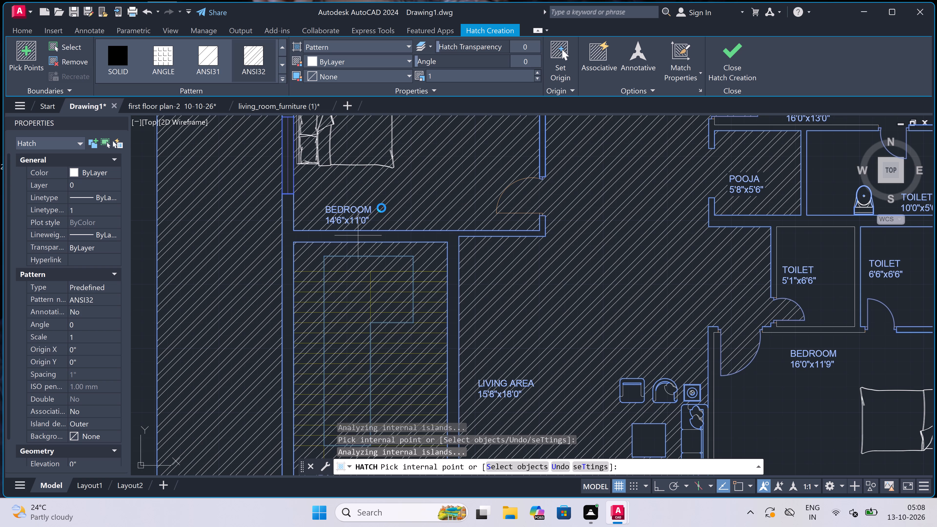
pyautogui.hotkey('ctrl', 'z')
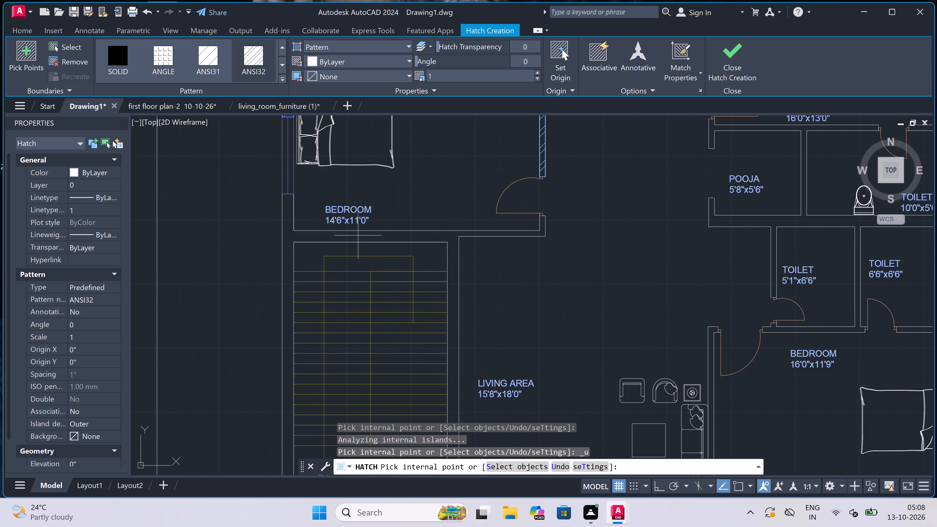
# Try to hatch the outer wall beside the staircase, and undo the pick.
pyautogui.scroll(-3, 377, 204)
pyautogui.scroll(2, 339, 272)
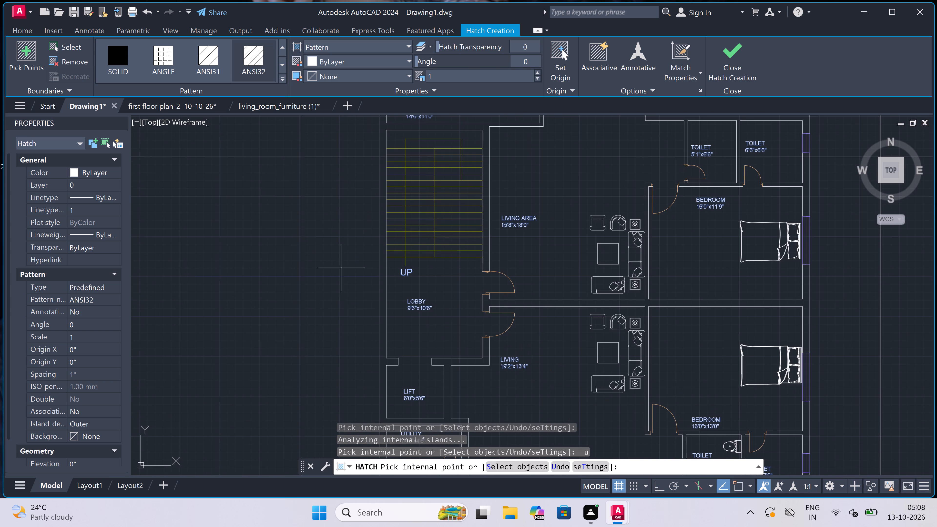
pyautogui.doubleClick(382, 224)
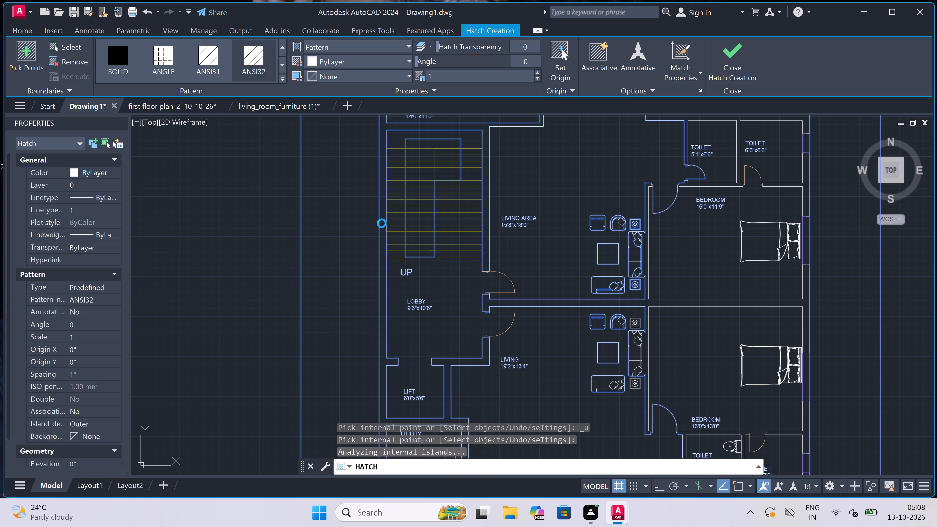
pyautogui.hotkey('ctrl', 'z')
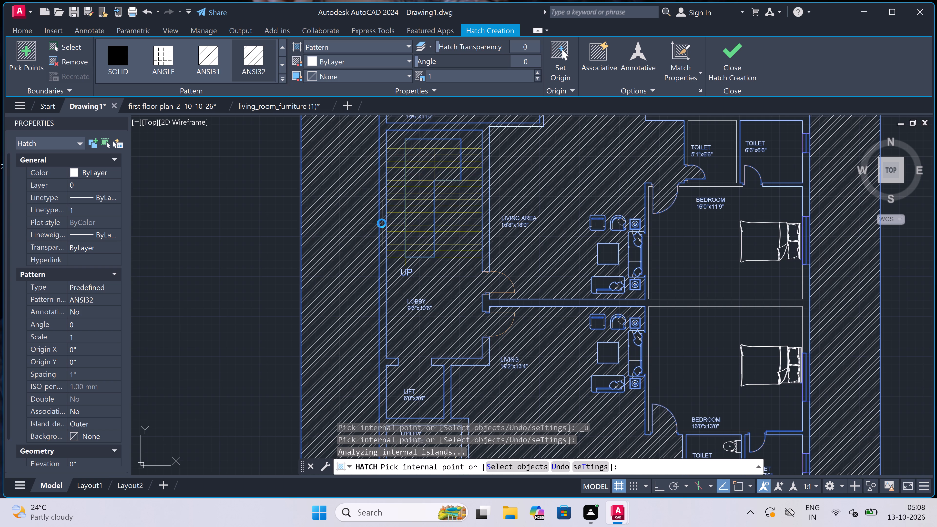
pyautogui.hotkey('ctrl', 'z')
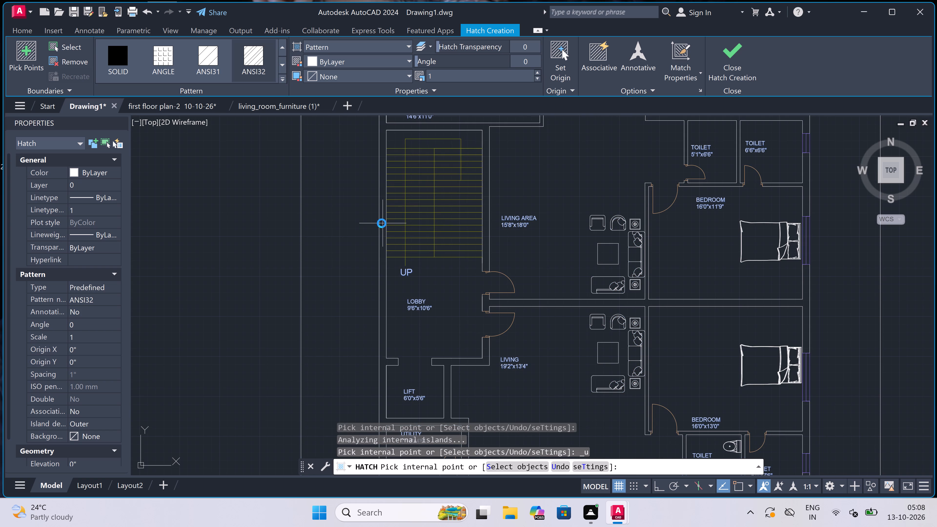
# Hatch the walls around the pooja and toilets and the outer wall beside the 16'0"x13'0" bedroom with the ANSI32 pattern.
pyautogui.scroll(-3, 383, 223)
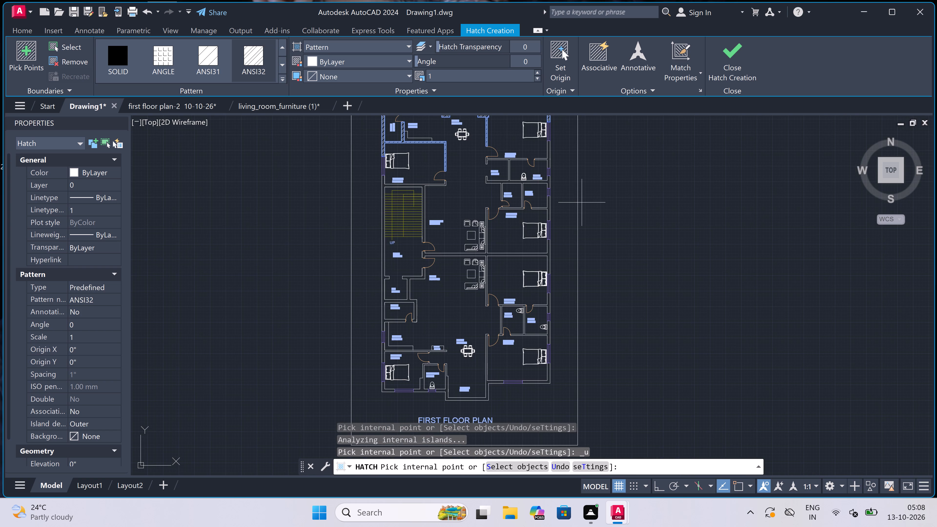
pyautogui.scroll(2, 504, 160)
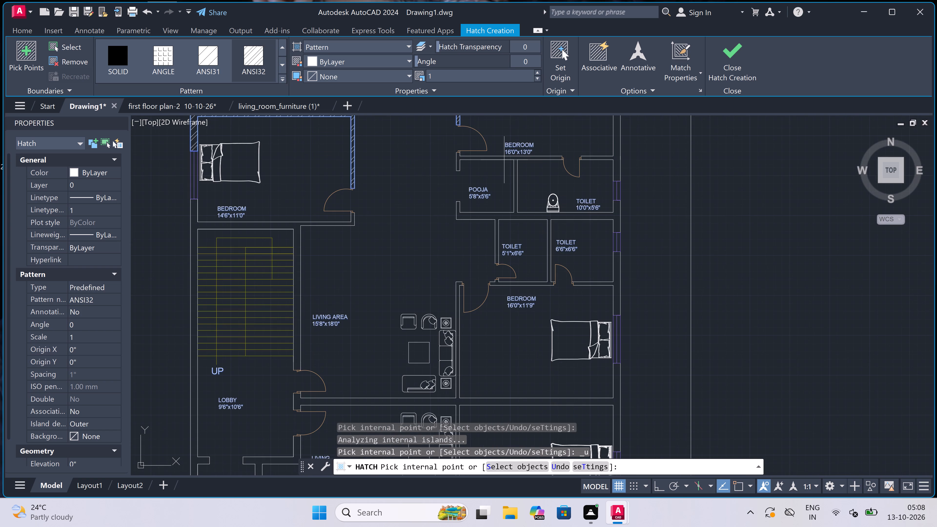
pyautogui.click(505, 158)
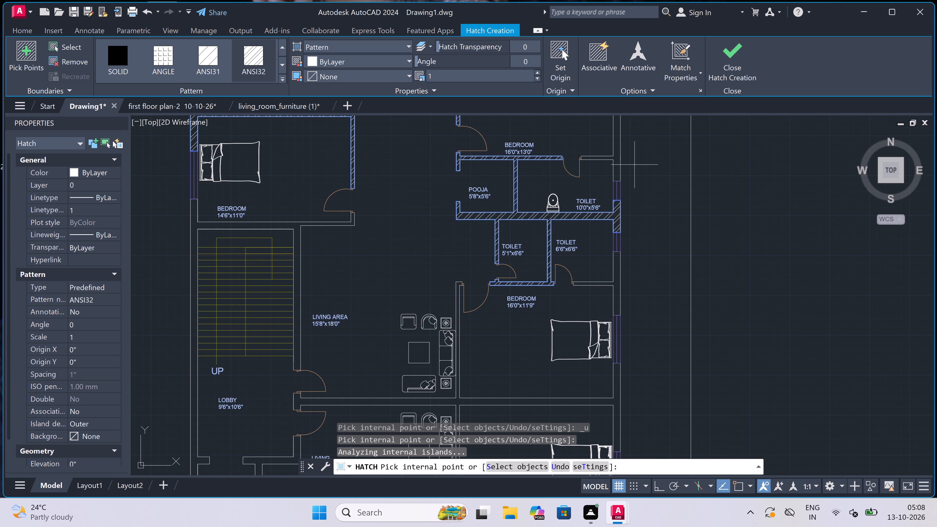
pyautogui.click(616, 144)
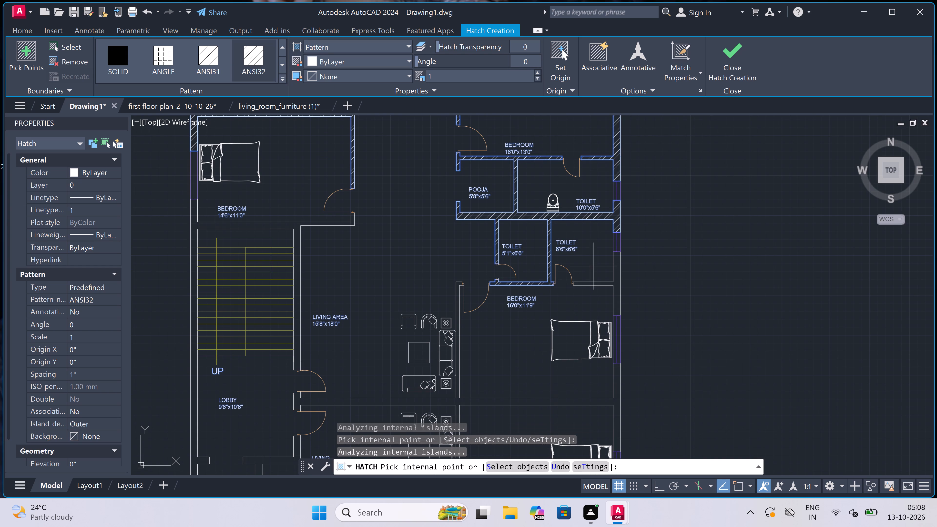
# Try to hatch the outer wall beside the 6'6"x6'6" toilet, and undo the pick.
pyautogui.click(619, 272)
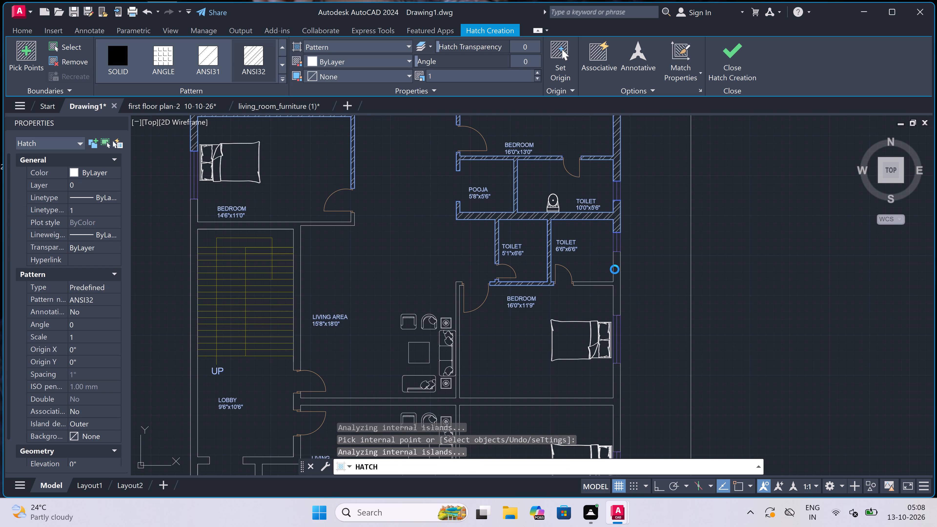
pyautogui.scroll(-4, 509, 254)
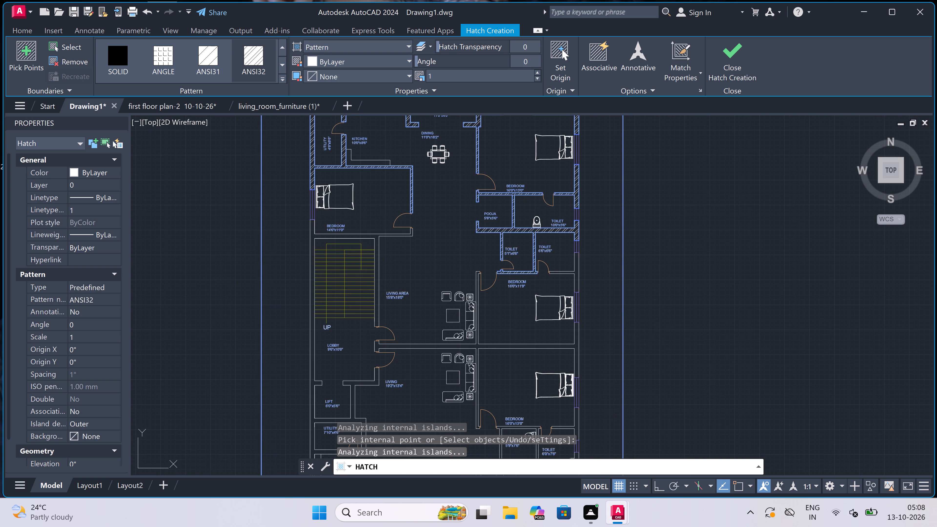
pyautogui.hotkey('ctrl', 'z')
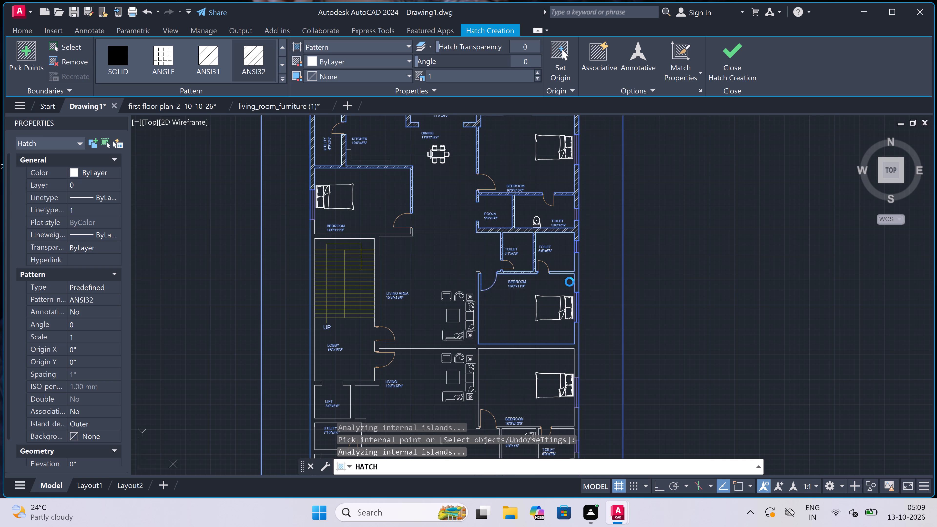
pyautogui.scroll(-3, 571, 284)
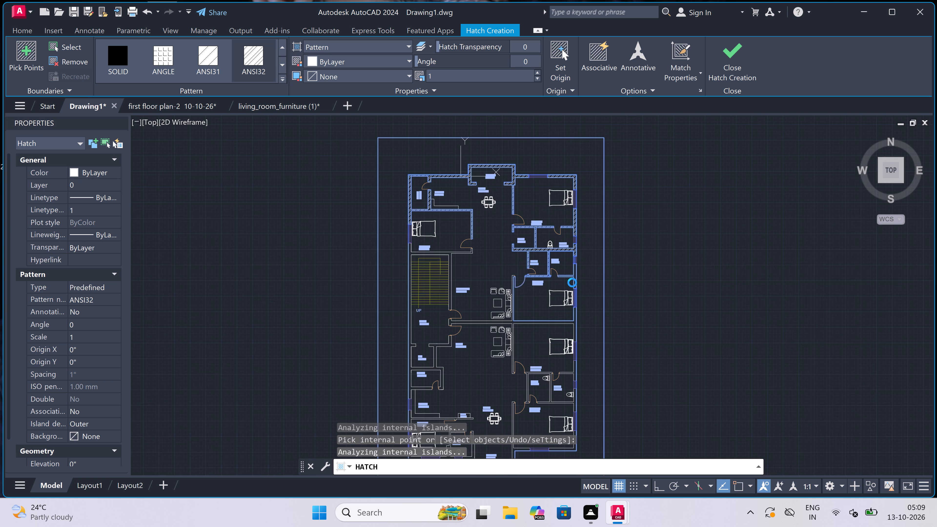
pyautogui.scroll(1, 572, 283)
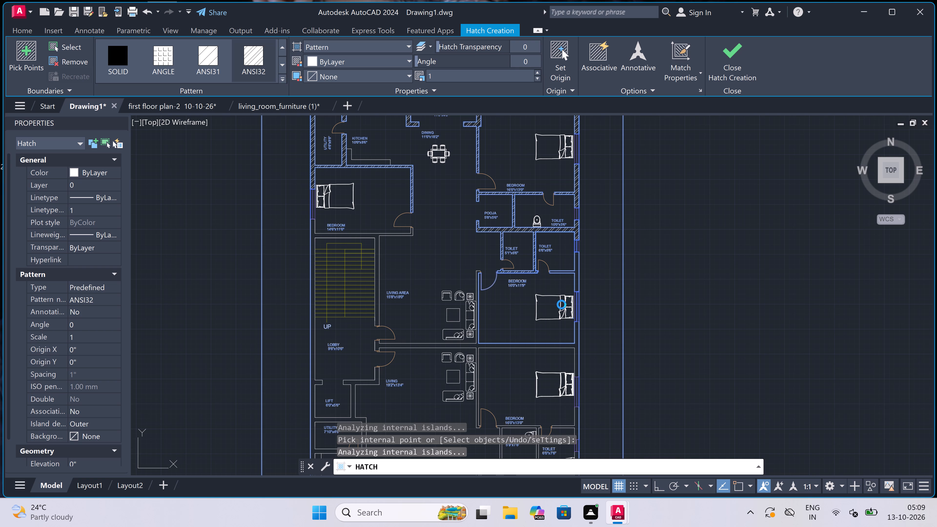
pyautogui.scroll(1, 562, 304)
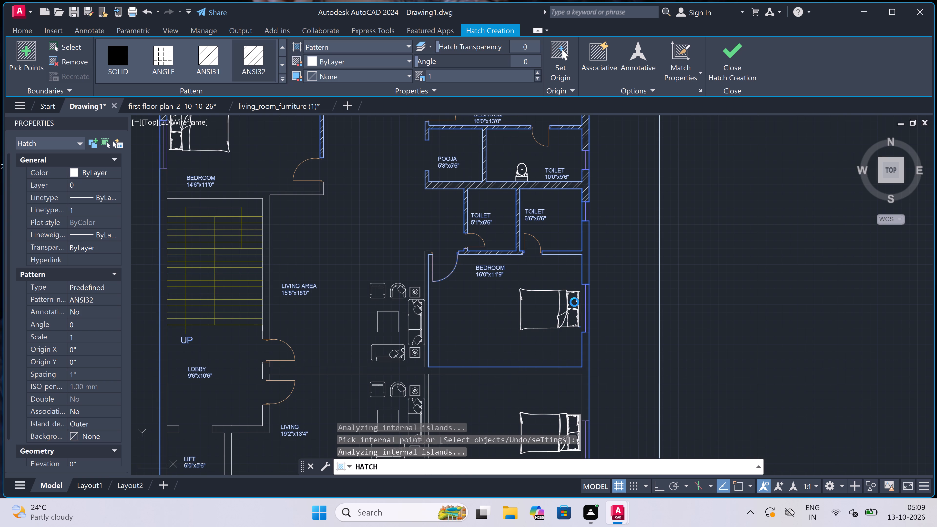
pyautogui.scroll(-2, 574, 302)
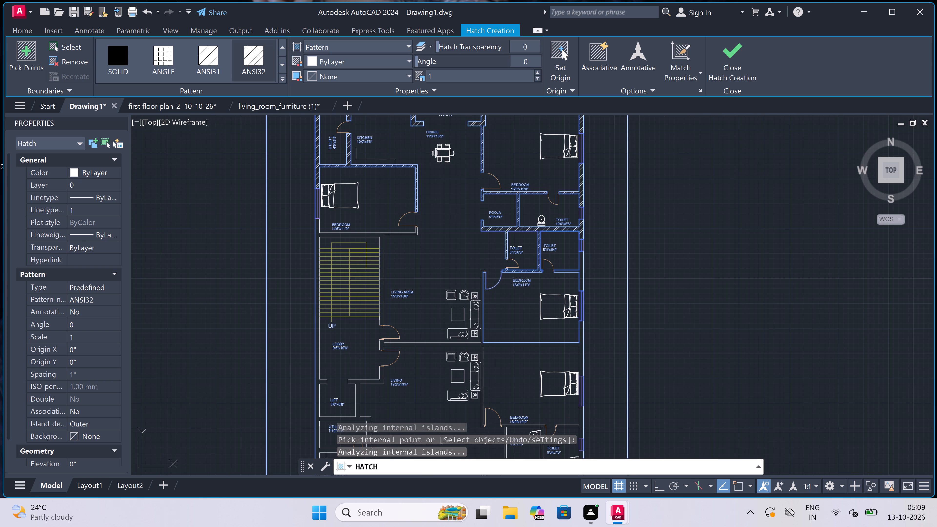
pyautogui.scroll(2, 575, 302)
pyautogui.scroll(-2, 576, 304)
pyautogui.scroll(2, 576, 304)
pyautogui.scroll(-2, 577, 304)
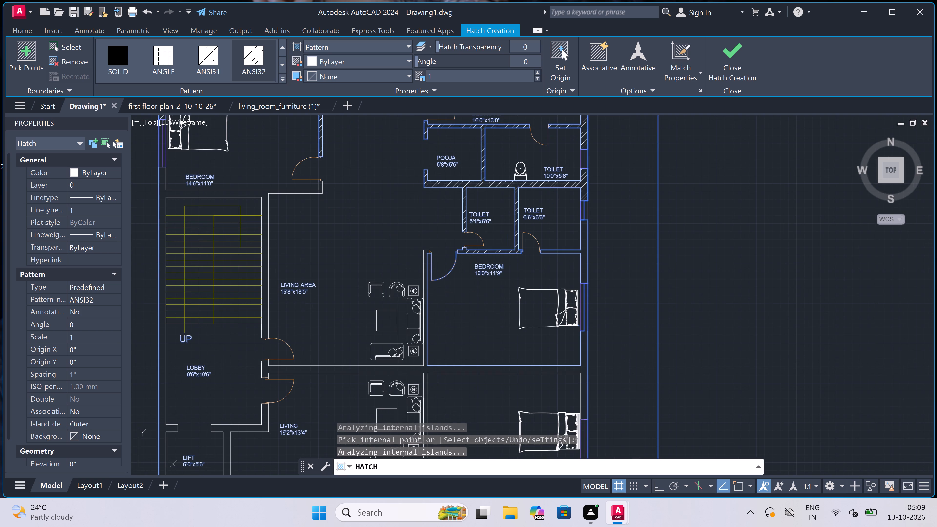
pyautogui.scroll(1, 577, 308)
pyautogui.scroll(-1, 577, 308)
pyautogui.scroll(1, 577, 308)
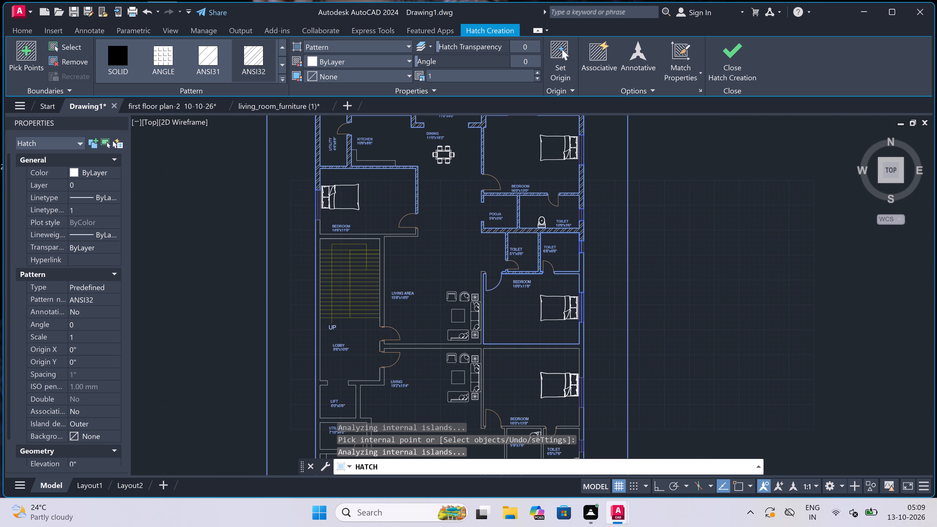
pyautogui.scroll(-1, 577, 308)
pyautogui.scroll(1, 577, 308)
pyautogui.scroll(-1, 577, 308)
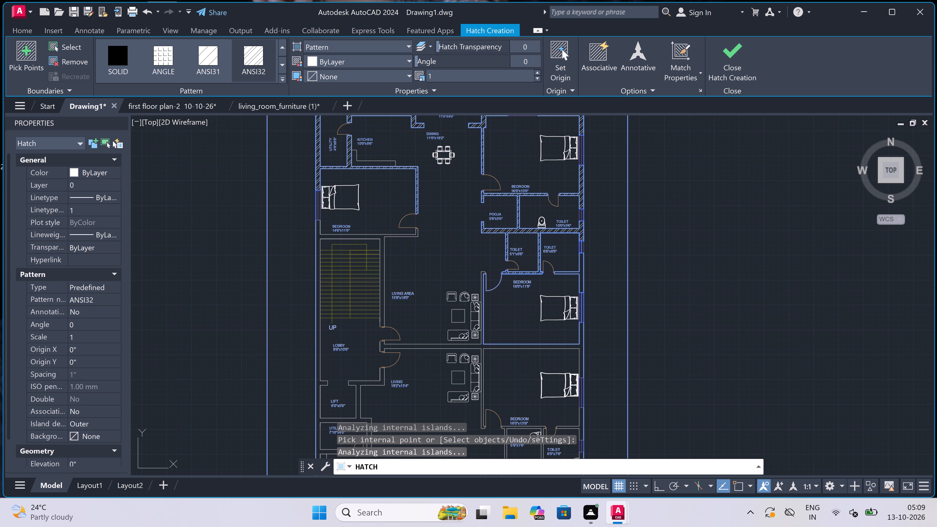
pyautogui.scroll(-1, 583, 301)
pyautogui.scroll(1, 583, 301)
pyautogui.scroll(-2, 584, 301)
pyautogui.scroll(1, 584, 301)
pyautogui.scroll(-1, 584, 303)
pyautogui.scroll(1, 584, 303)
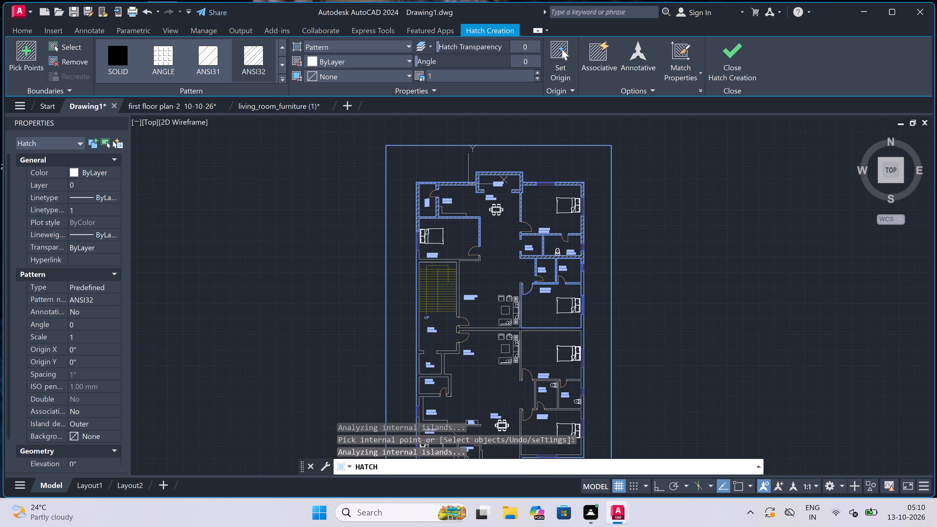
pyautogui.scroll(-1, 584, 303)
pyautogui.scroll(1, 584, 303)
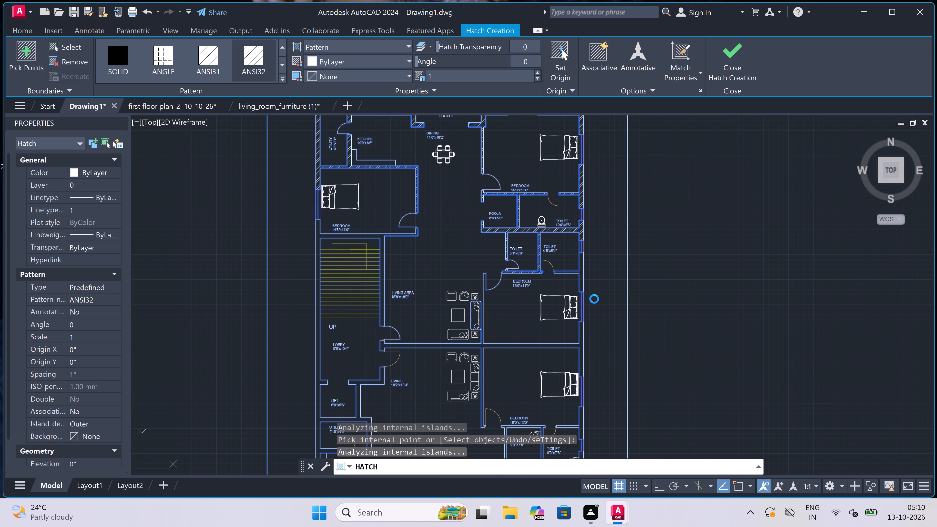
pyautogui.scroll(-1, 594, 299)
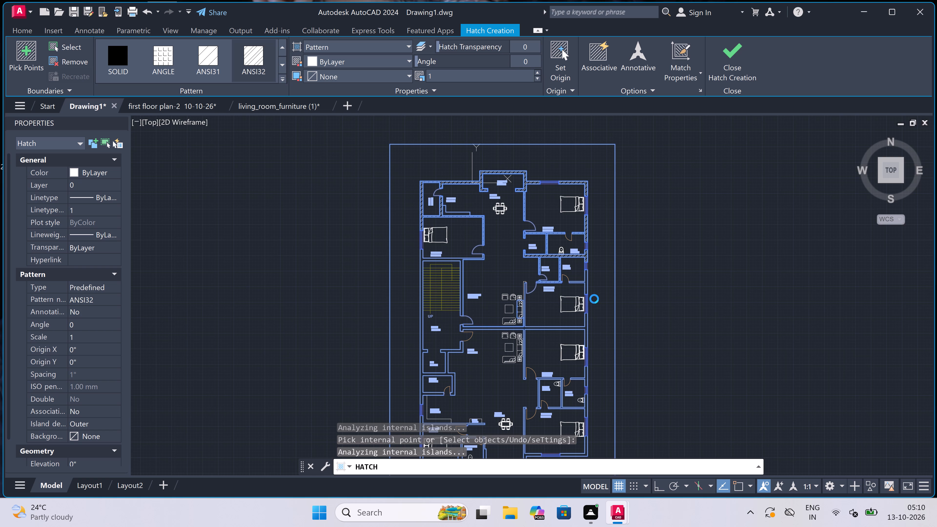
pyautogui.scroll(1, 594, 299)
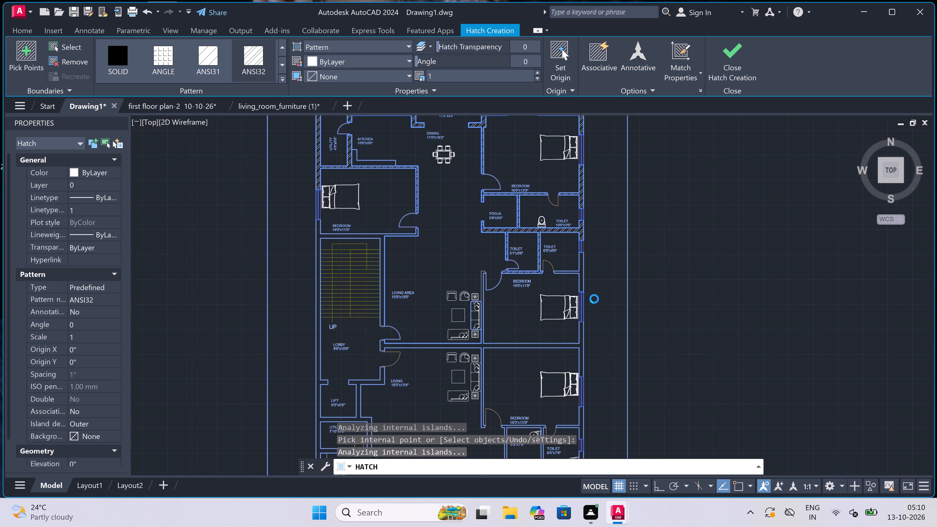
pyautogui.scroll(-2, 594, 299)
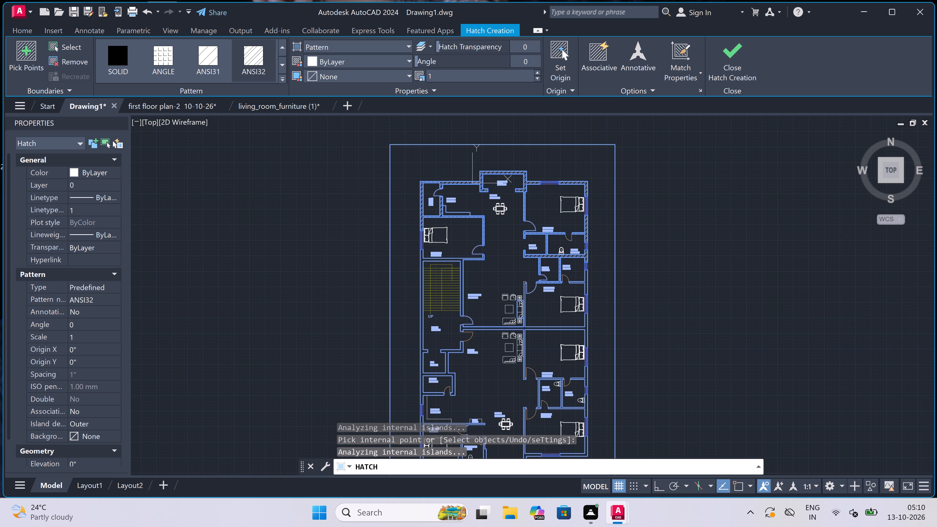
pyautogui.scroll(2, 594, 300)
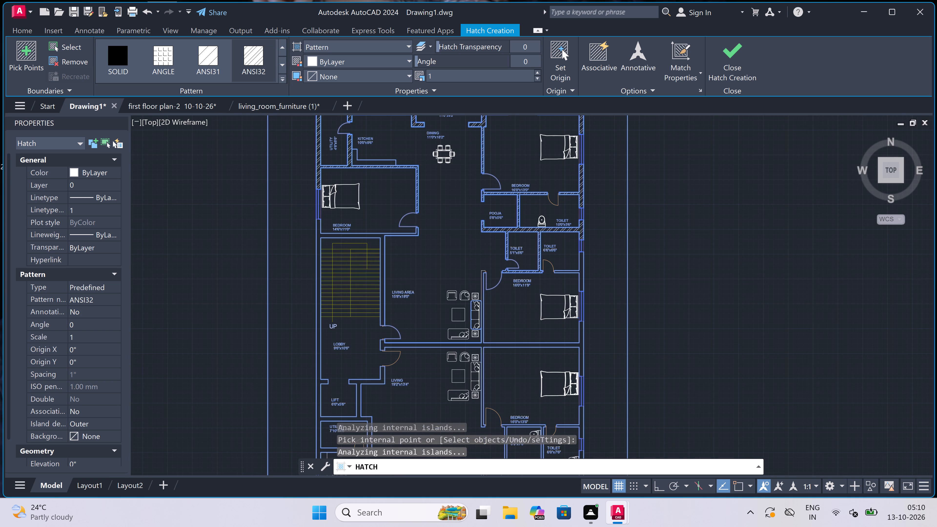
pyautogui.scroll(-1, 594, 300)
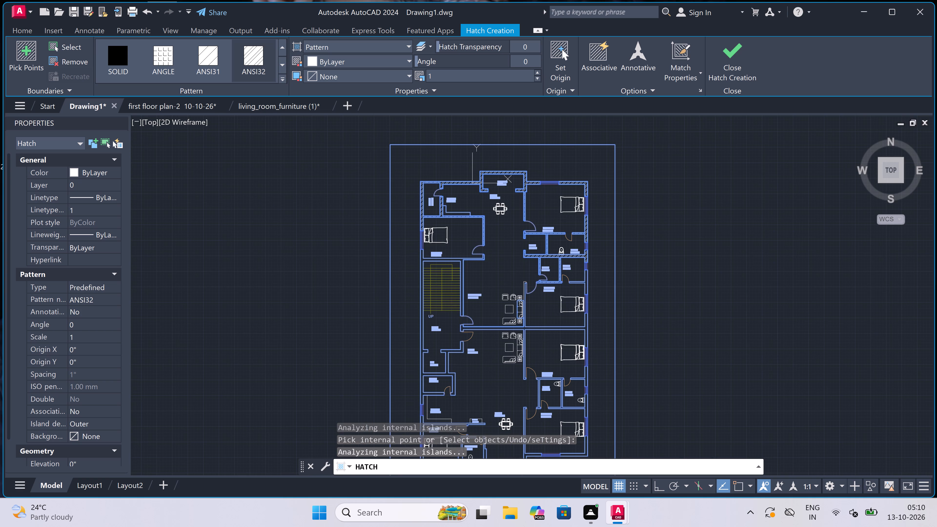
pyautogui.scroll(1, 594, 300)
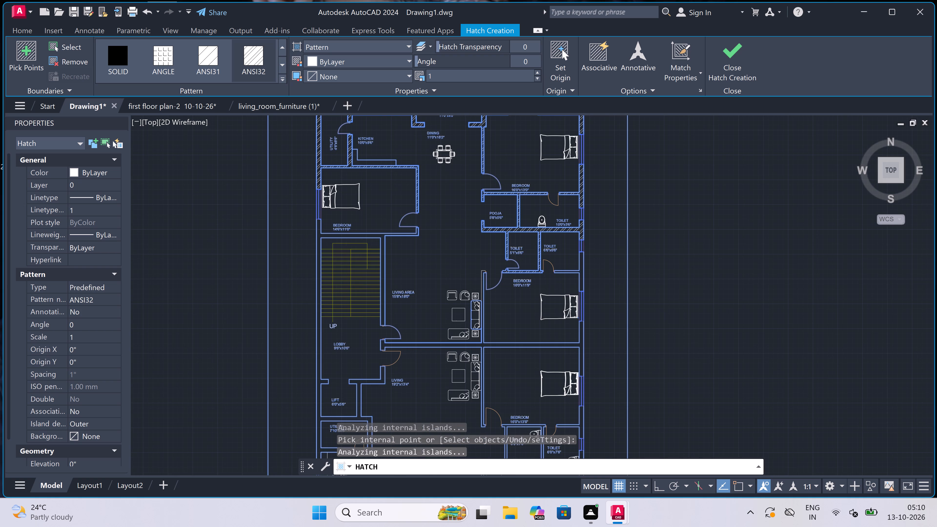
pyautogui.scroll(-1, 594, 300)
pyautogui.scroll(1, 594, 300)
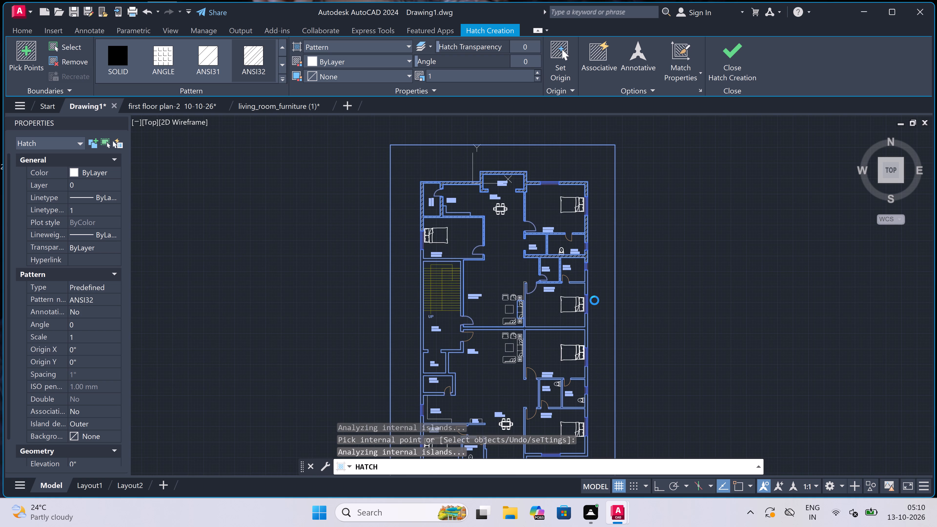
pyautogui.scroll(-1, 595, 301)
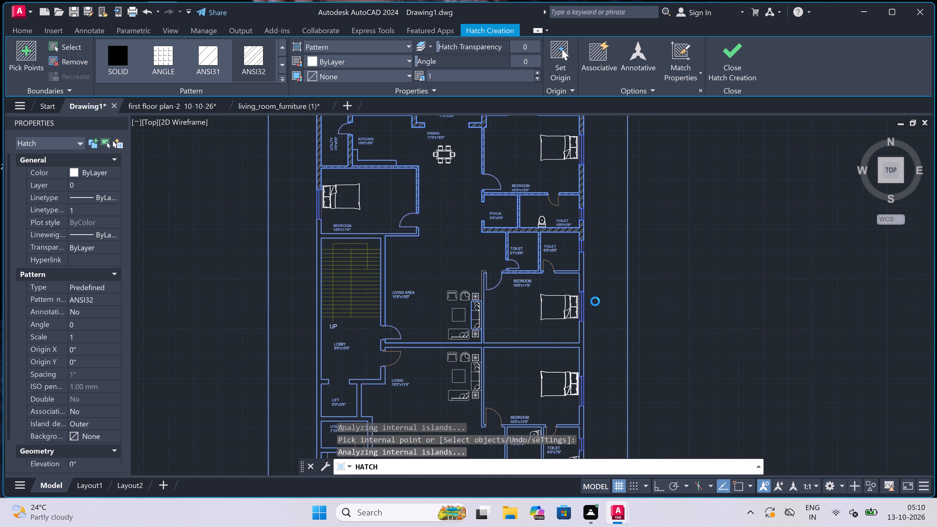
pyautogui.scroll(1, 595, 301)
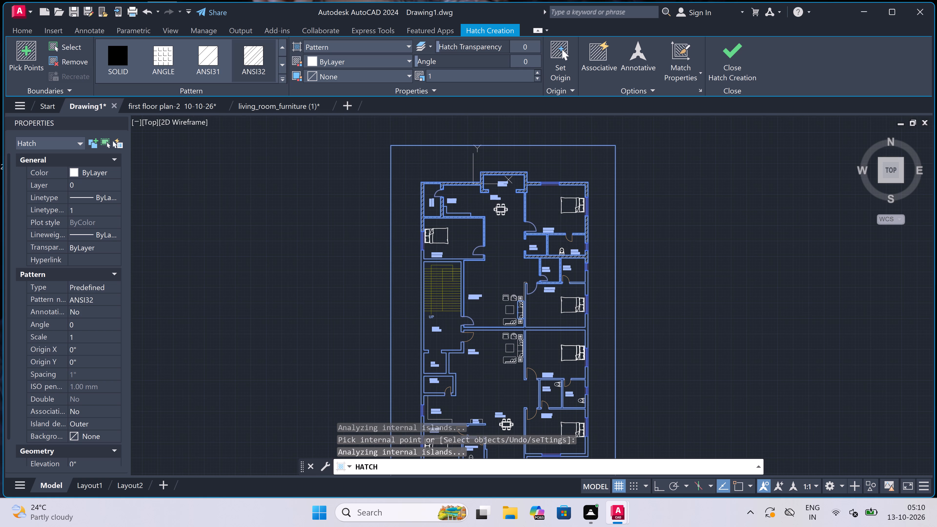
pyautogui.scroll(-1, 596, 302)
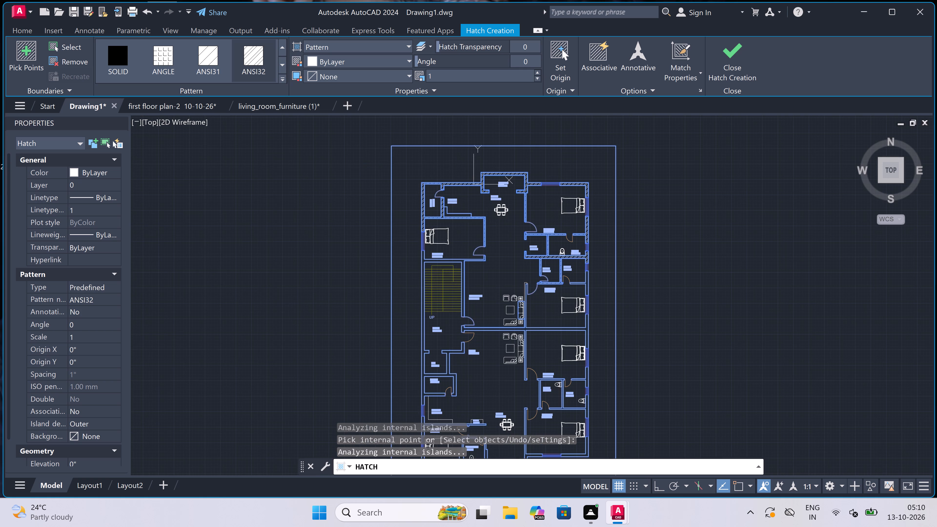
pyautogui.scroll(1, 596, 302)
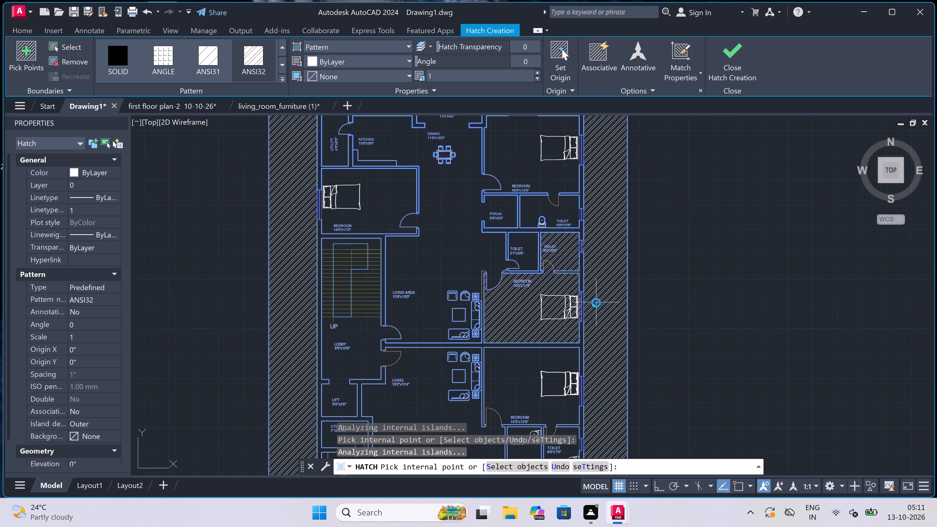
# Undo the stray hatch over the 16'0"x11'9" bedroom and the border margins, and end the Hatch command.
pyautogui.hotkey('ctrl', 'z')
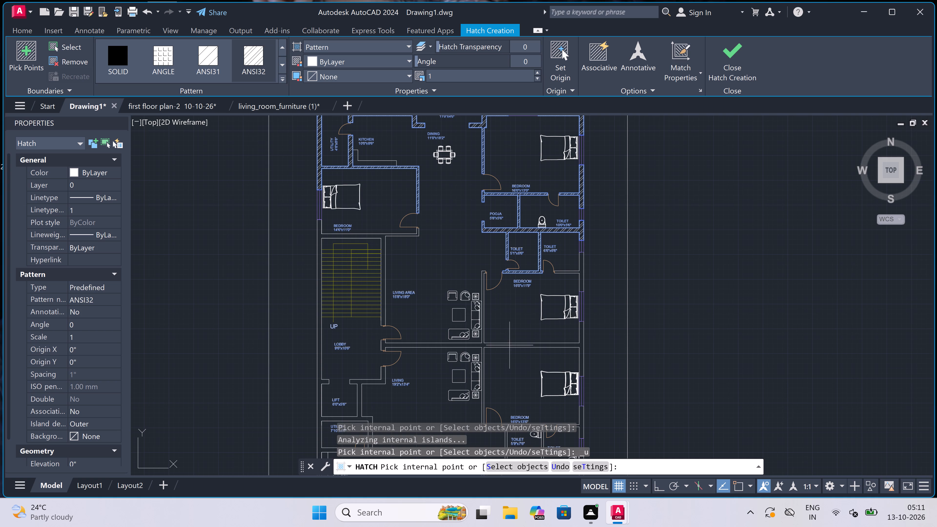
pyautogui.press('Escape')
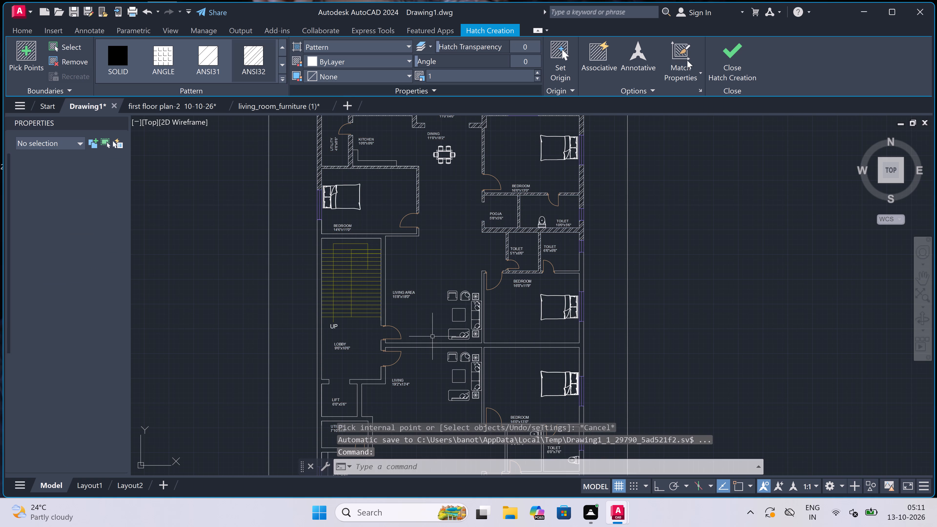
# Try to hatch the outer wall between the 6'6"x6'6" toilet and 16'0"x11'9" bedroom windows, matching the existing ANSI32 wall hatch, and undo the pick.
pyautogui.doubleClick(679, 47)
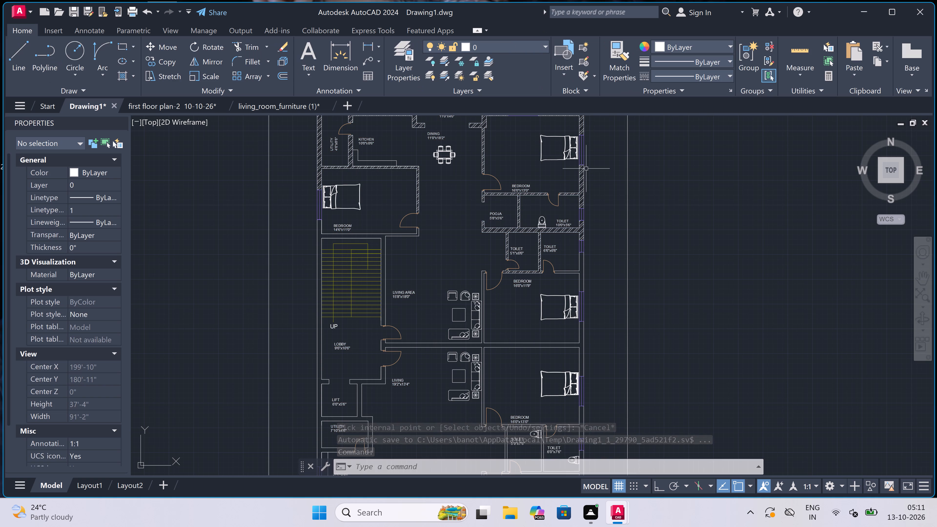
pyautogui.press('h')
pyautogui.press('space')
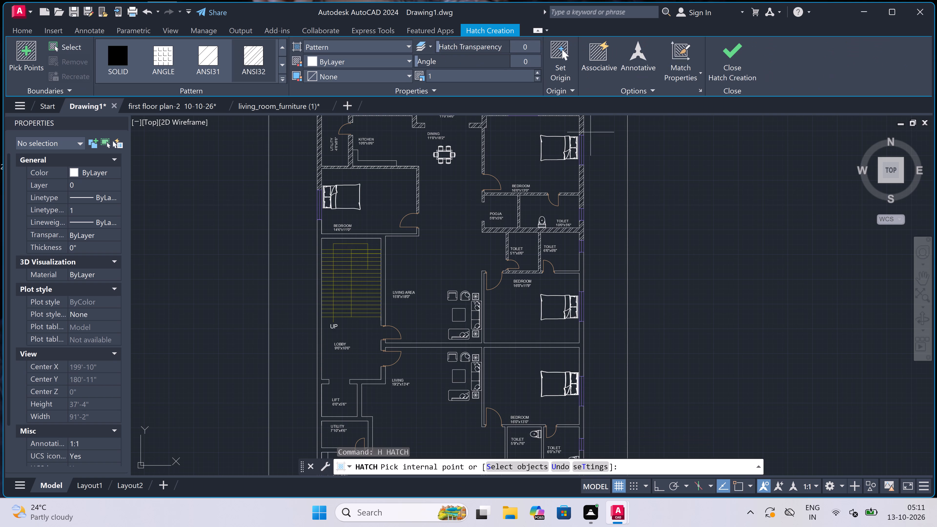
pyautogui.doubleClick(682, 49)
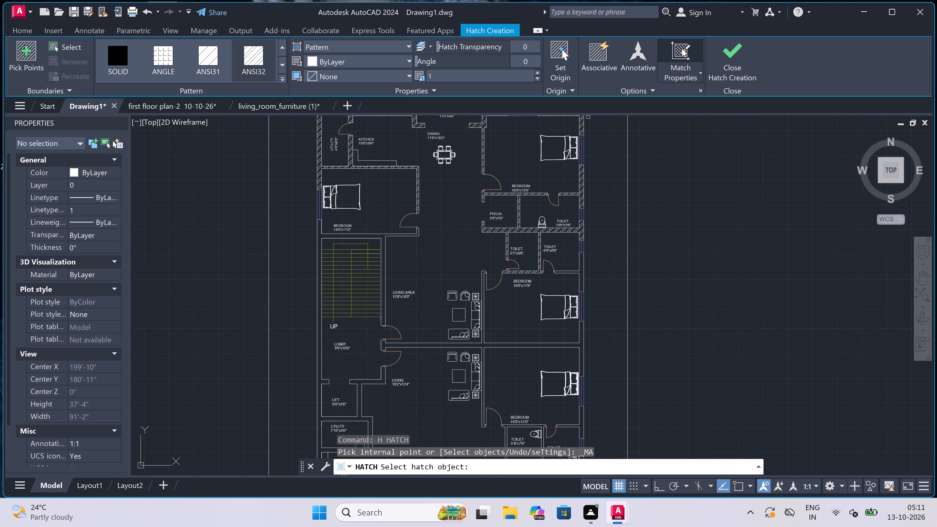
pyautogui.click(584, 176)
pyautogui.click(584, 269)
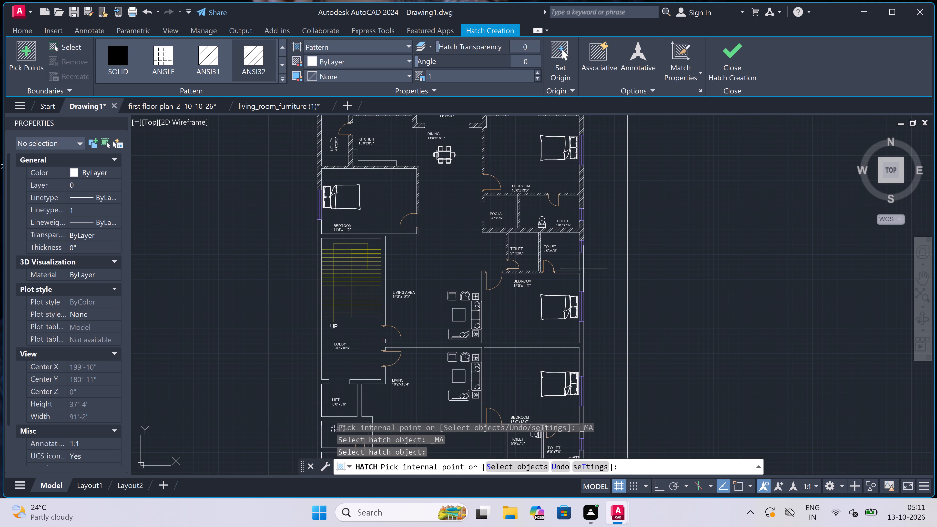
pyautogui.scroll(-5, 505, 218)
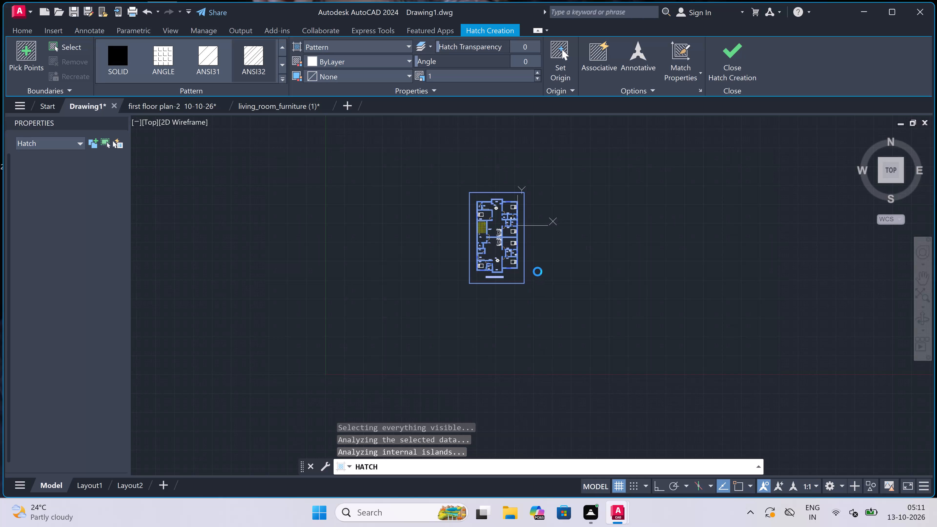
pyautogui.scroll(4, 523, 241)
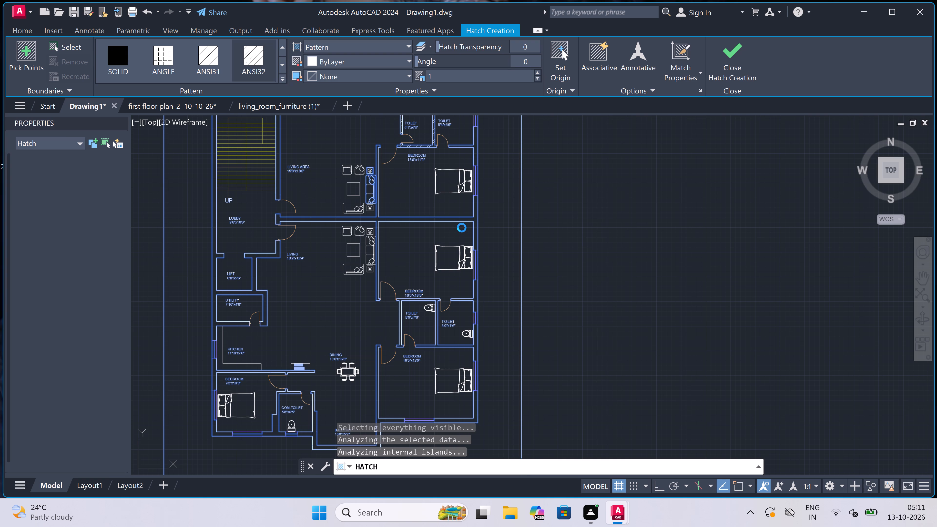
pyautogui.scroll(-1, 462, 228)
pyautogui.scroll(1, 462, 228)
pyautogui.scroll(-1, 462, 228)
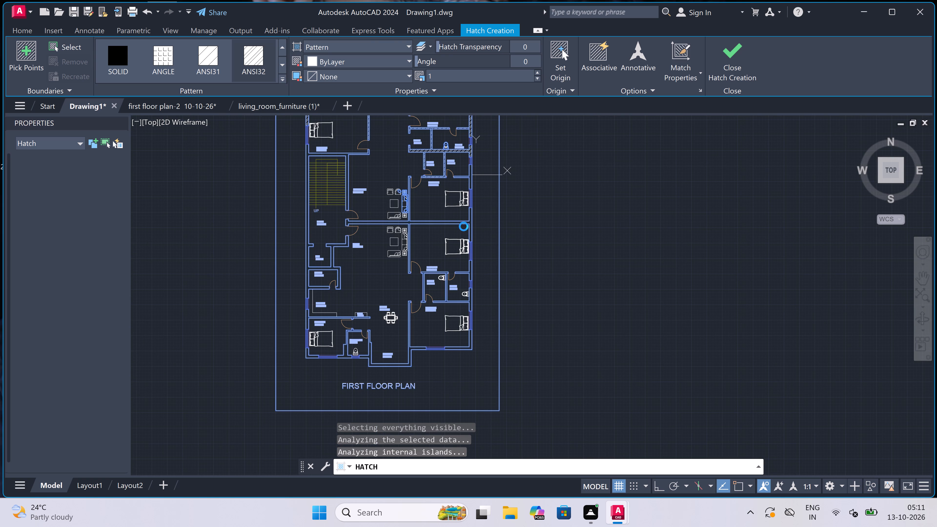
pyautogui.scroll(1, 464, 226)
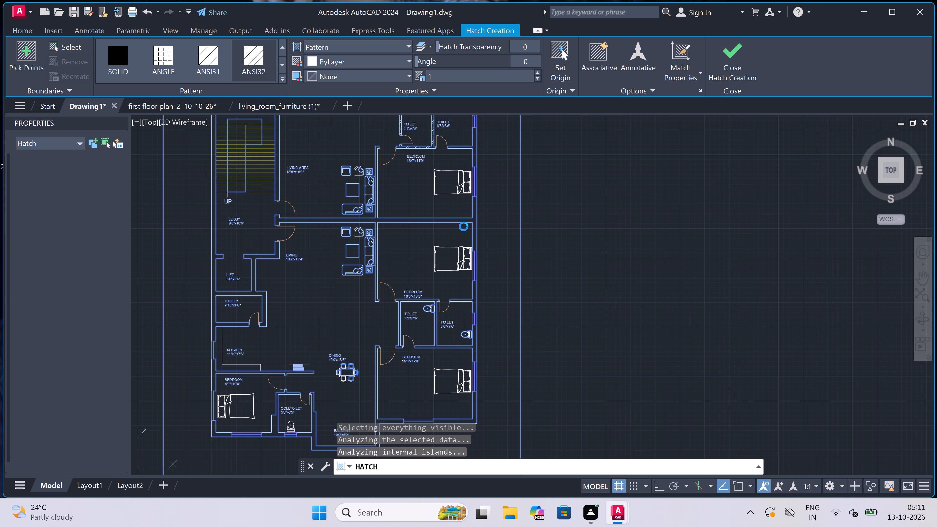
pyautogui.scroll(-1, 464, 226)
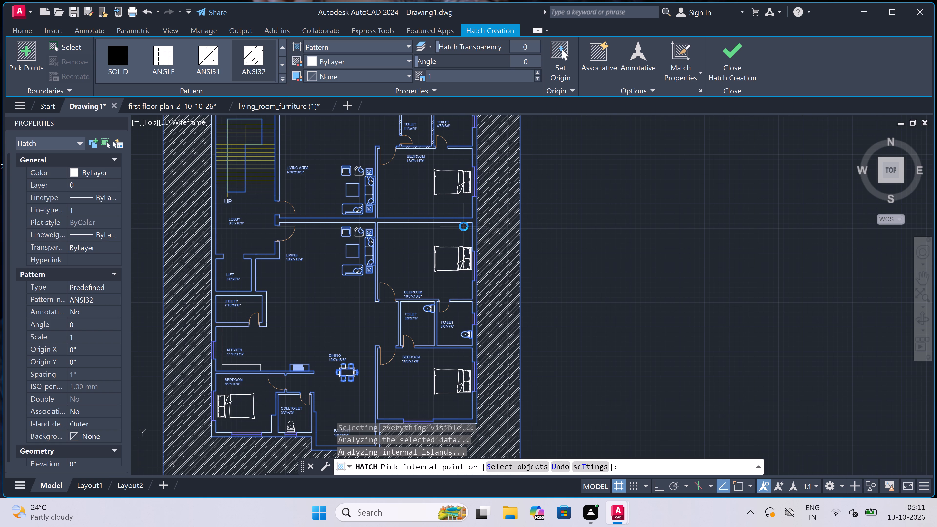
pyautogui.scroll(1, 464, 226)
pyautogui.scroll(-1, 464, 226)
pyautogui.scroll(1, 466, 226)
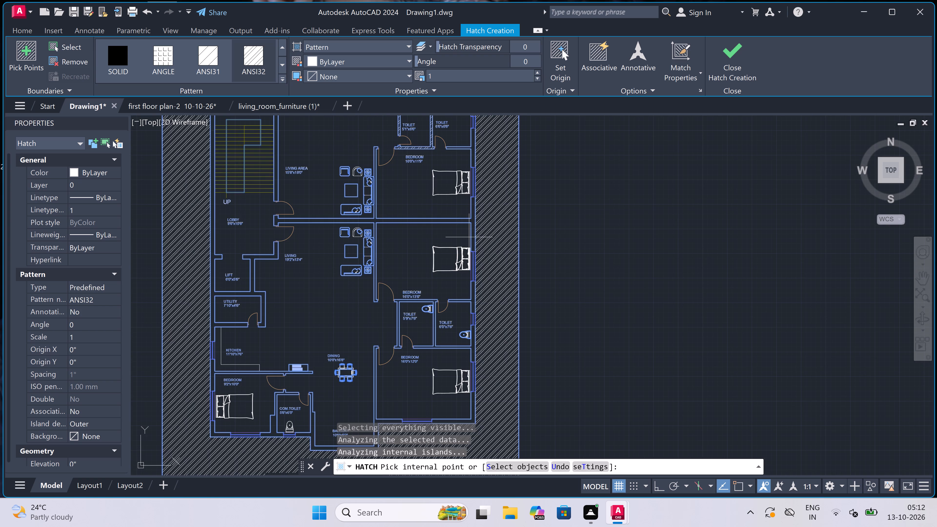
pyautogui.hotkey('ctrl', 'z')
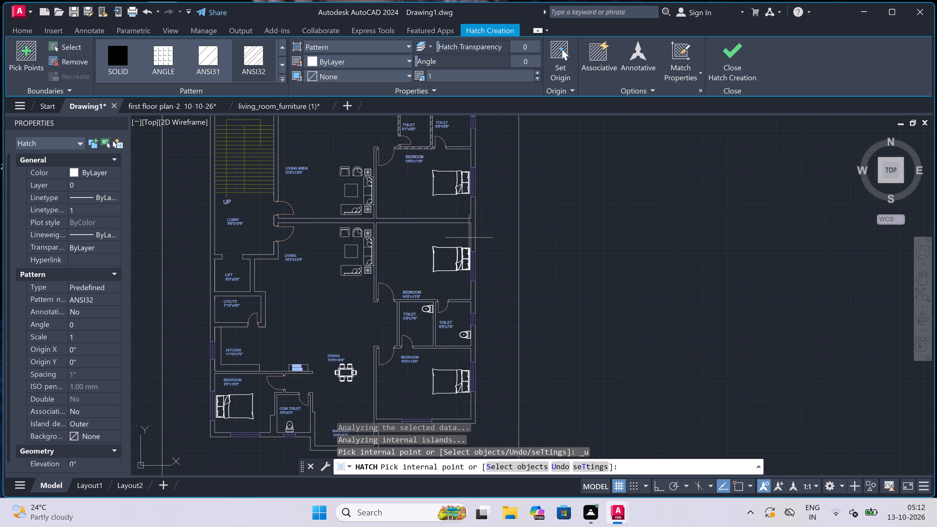
# Examine the unhatched walls around the 16'0"x11'9" bedroom, living area and staircase, and end the Hatch command.
pyautogui.scroll(-3, 475, 205)
pyautogui.scroll(3, 469, 172)
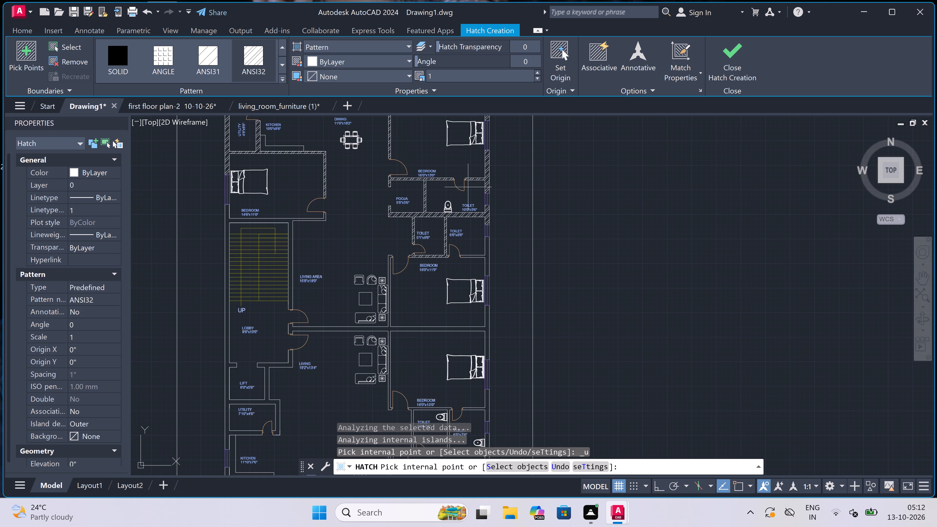
pyautogui.scroll(1, 380, 328)
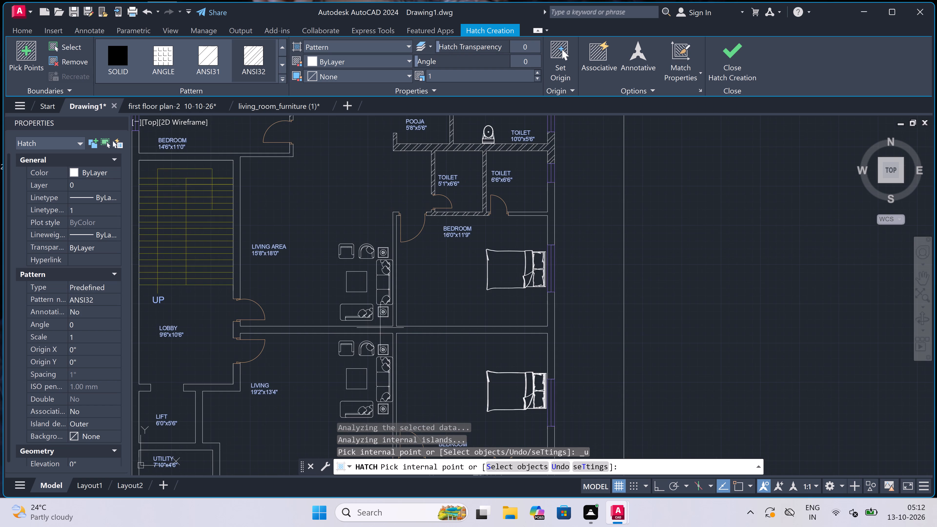
pyautogui.scroll(3, 395, 307)
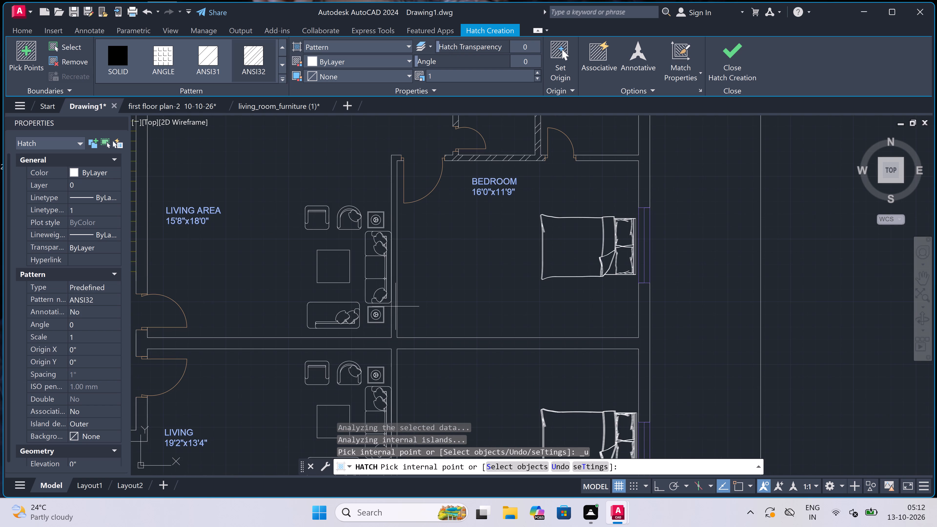
pyautogui.scroll(-8, 401, 268)
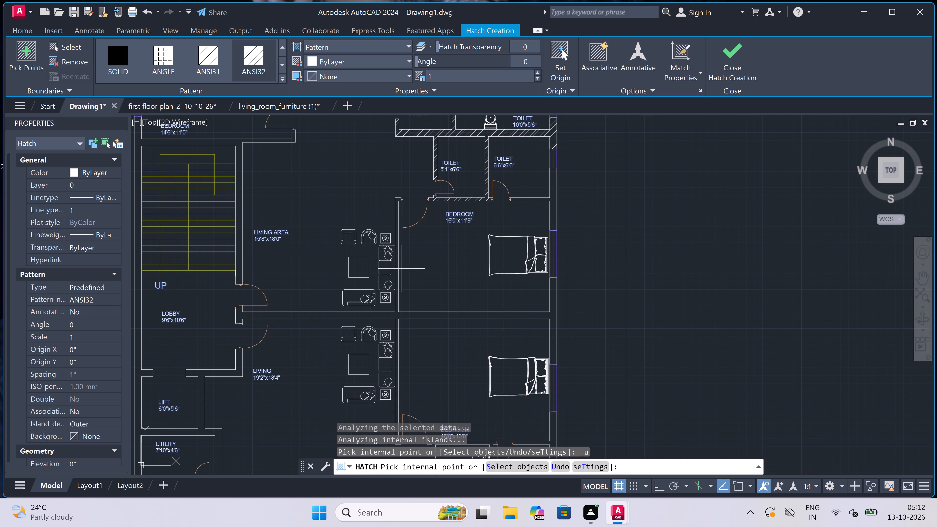
pyautogui.scroll(-3, 266, 270)
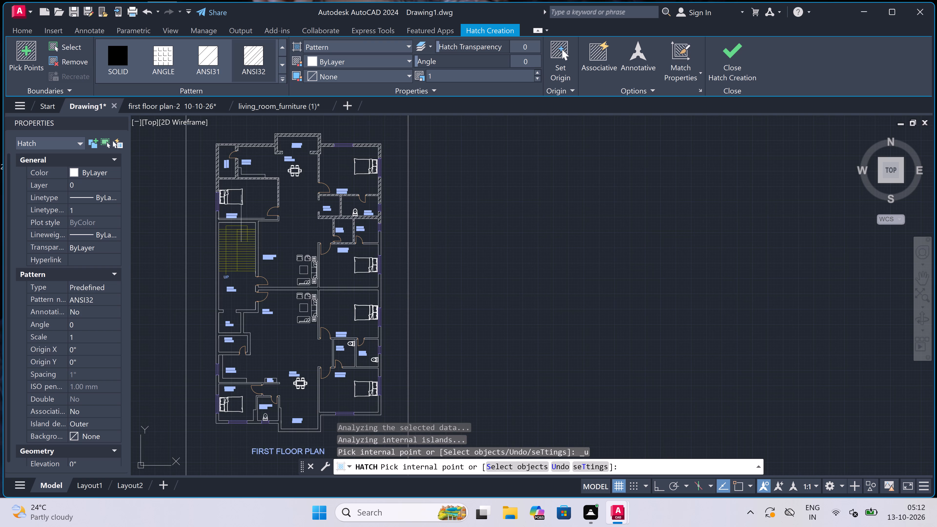
pyautogui.scroll(3, 254, 230)
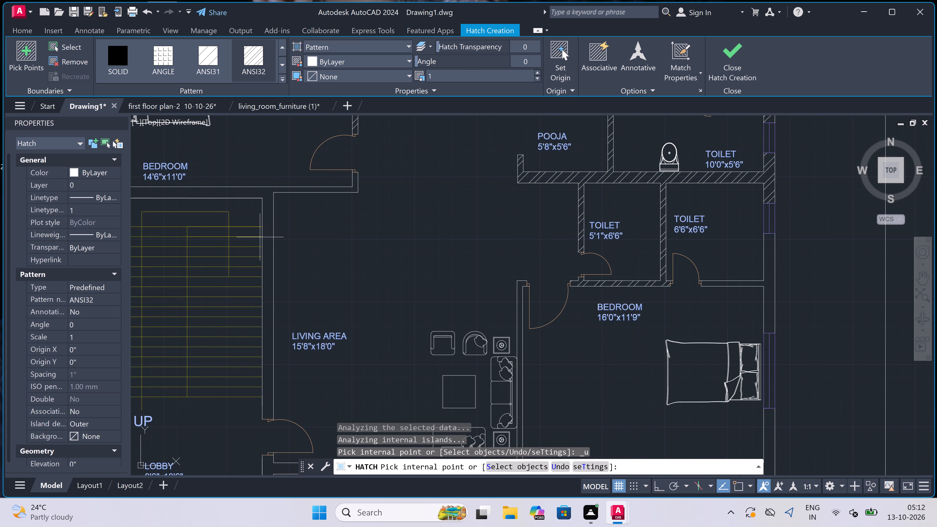
pyautogui.press('Escape')
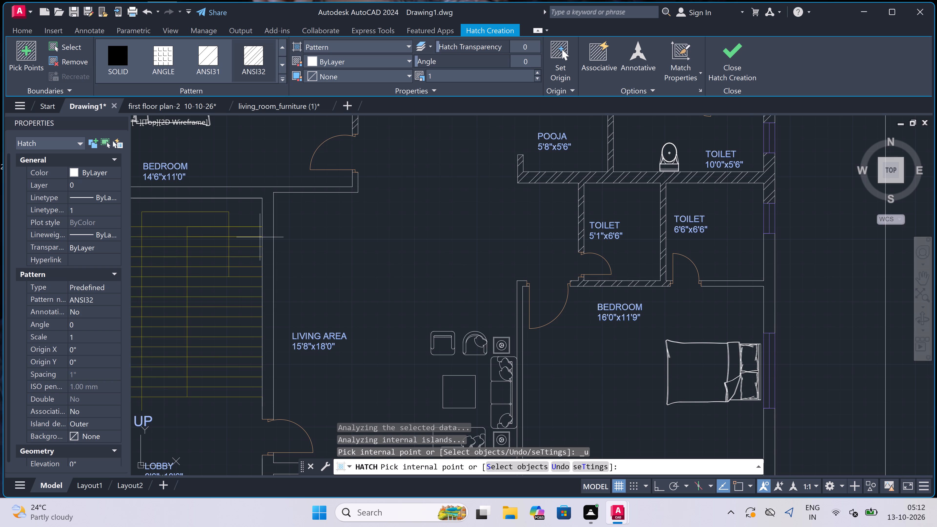
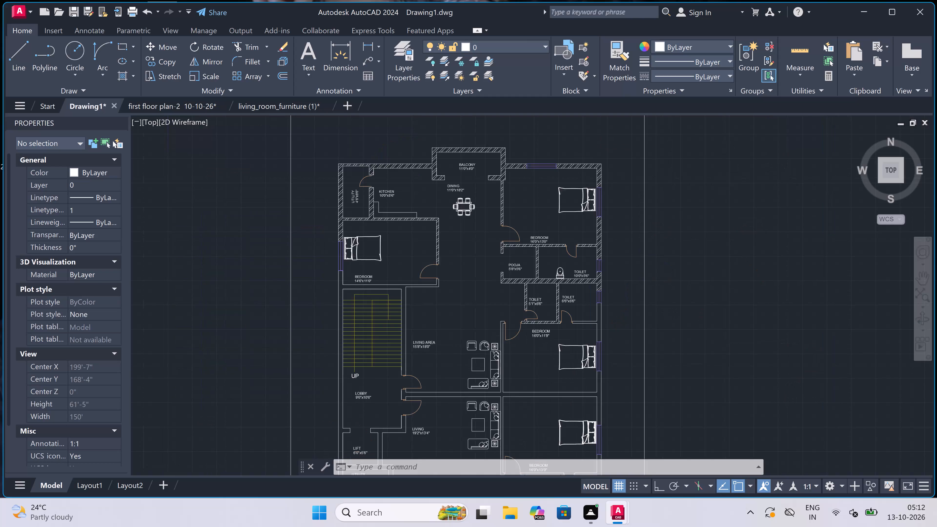
# Select all multiline text similar to the LIVING room label and set its text height to 6".
pyautogui.scroll(2, 422, 406)
pyautogui.click(450, 391)
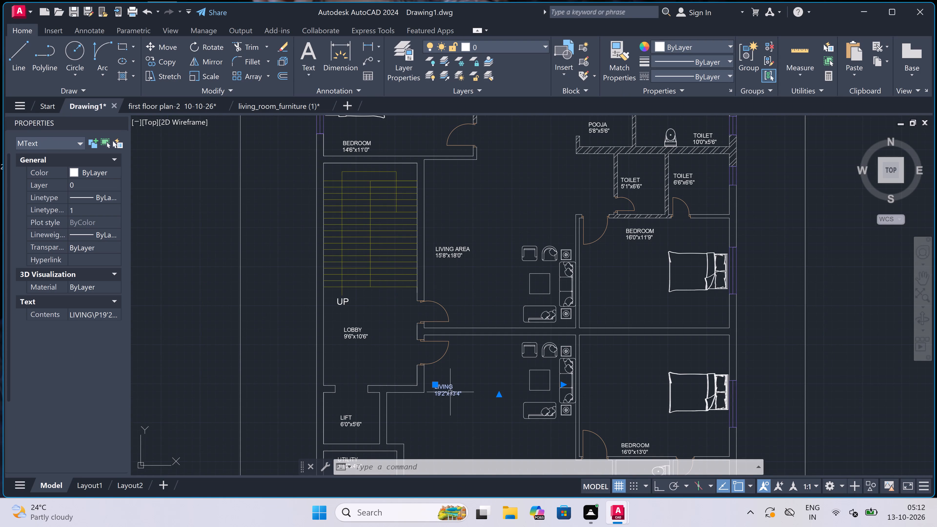
pyautogui.rightClick(262, 341)
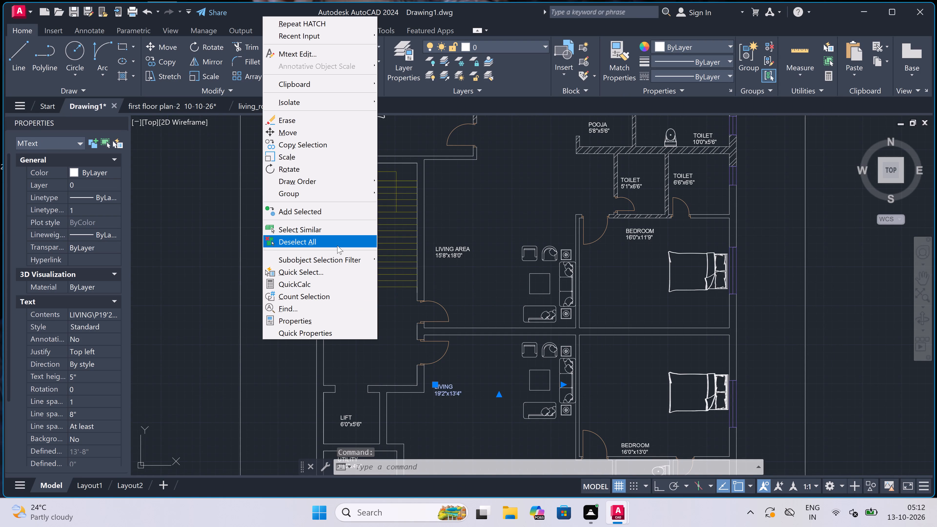
pyautogui.click(337, 232)
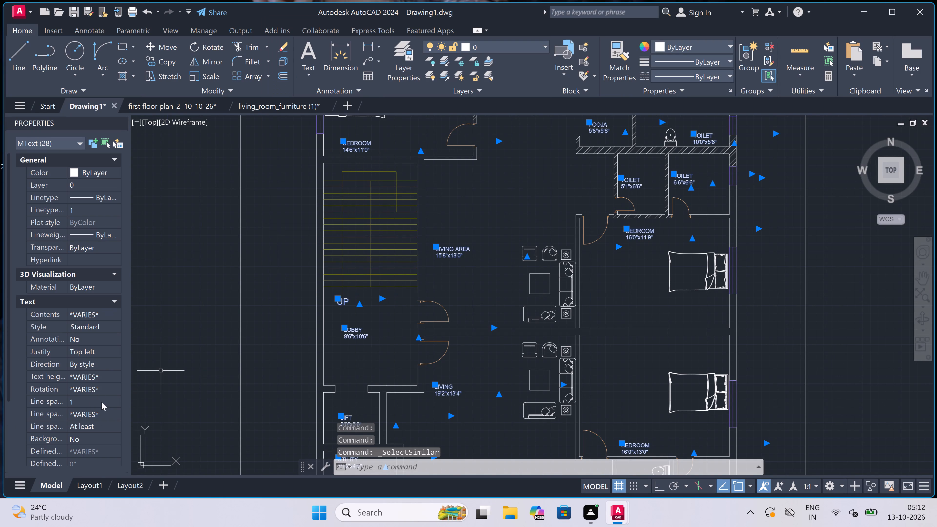
pyautogui.click(102, 372)
pyautogui.press('BackSpace')
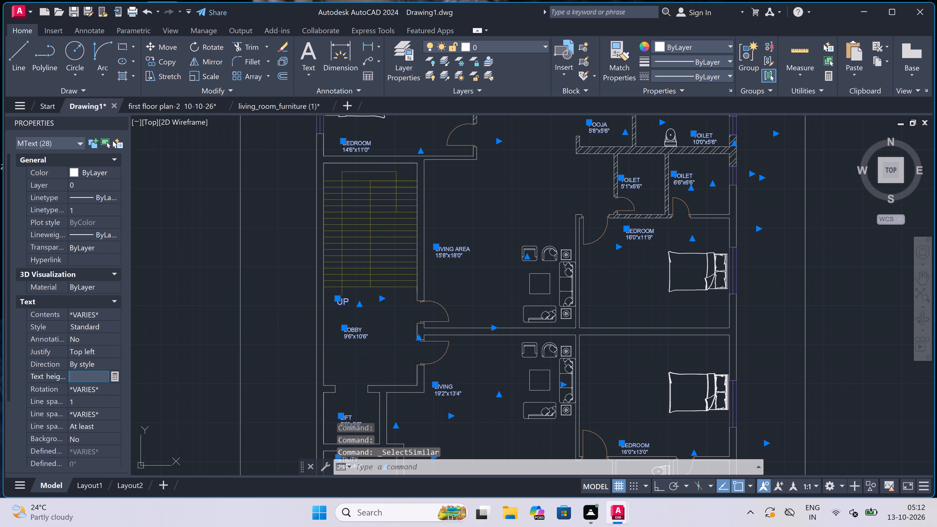
pyautogui.press('6')
pyautogui.hotkey('shift', '"')
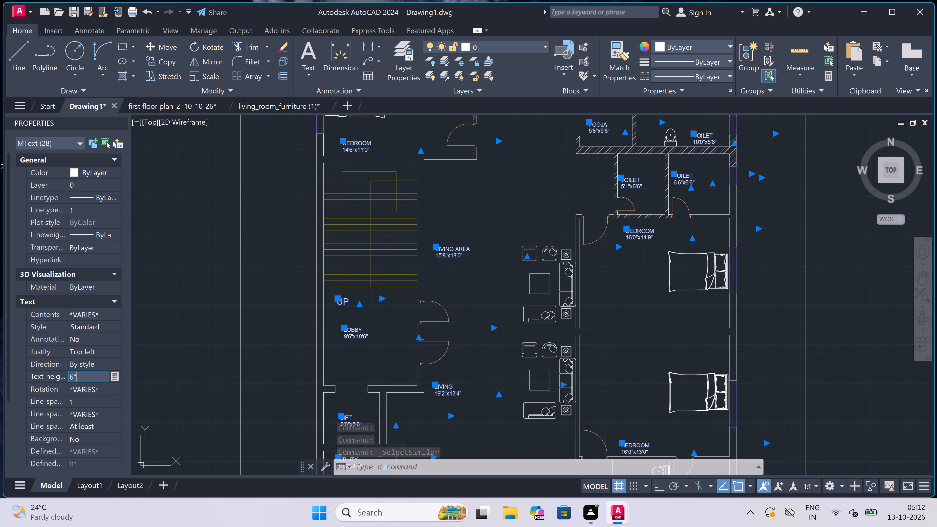
pyautogui.click(197, 316)
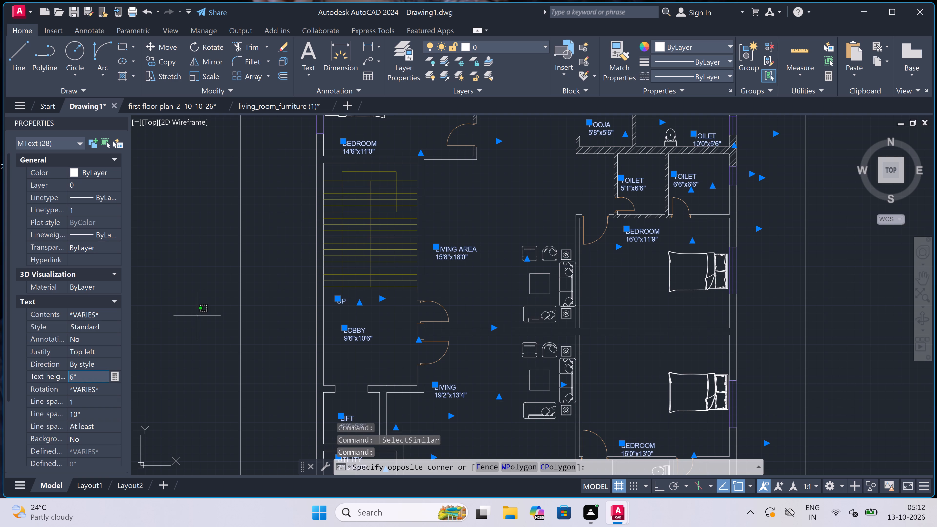
pyautogui.press('Escape')
pyautogui.press('Escape')
# Move the DINING 10'0"x16'8" label up and slightly left, clear of the dining table and chairs.
pyautogui.scroll(-1, 285, 281)
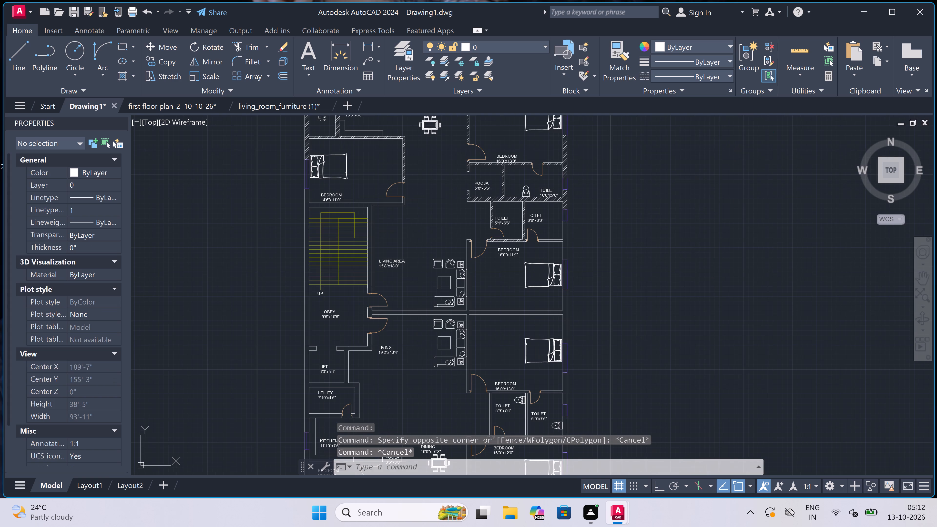
pyautogui.scroll(-2, 286, 282)
pyautogui.scroll(2, 308, 397)
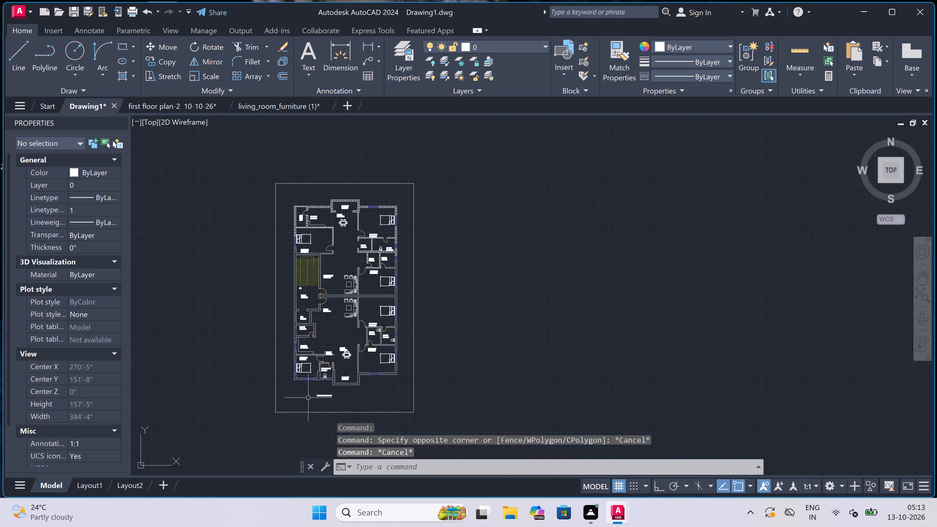
pyautogui.scroll(1, 308, 397)
pyautogui.scroll(-2, 322, 377)
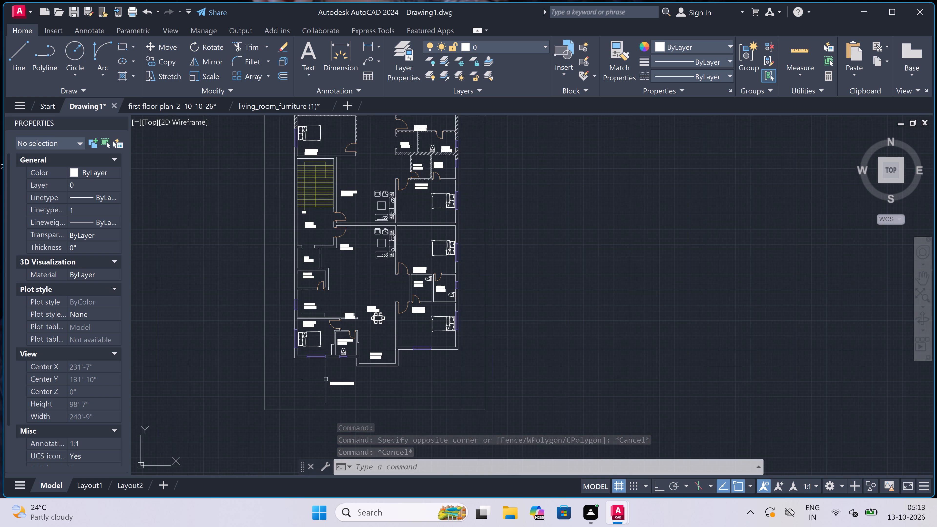
pyautogui.scroll(3, 328, 362)
pyautogui.scroll(2, 423, 196)
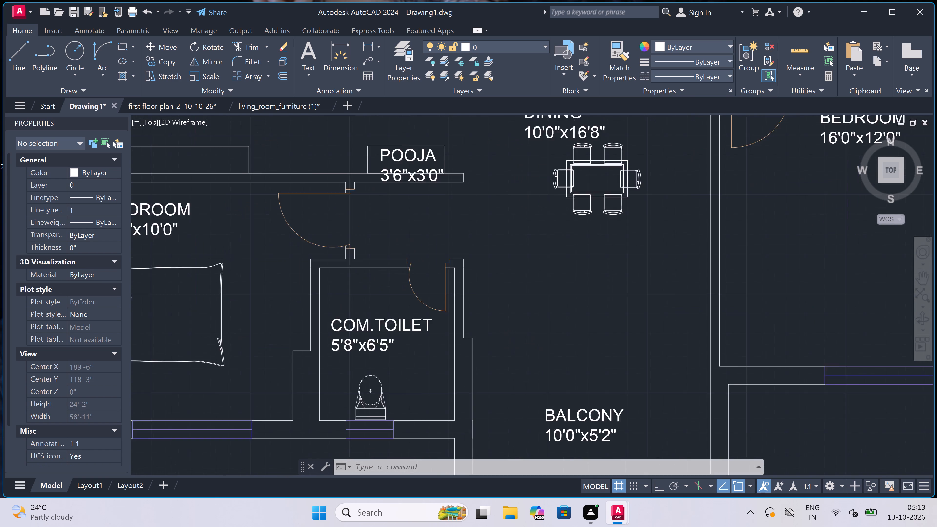
pyautogui.scroll(-5, 423, 190)
pyautogui.scroll(4, 426, 160)
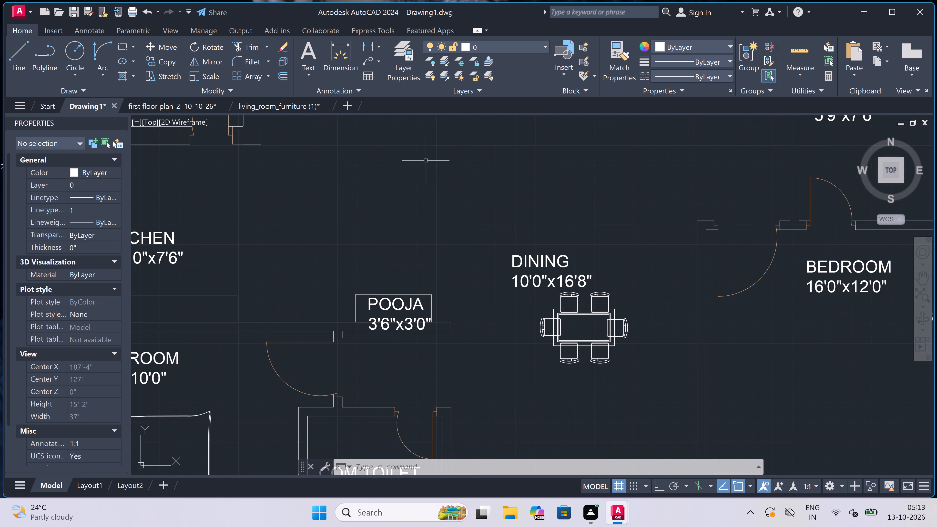
pyautogui.click(543, 263)
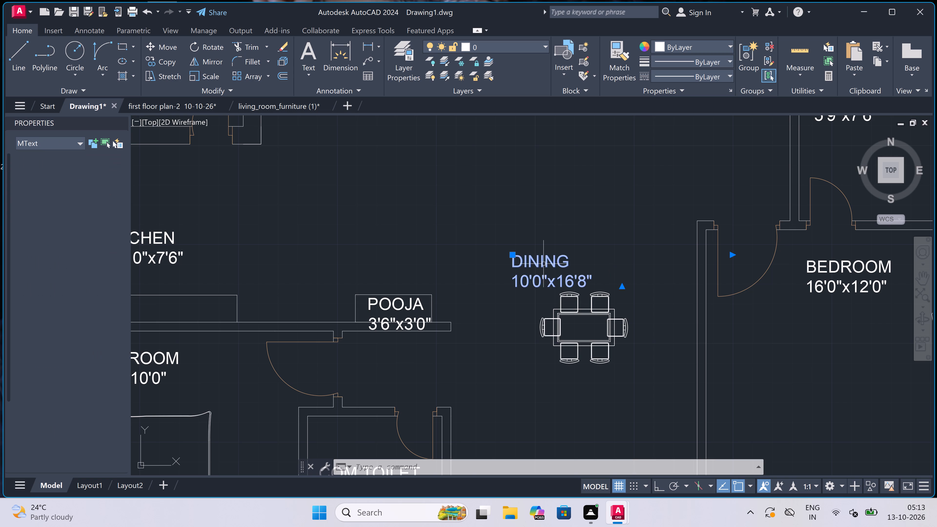
pyautogui.moveTo(514, 256); pyautogui.dragTo(511, 251)
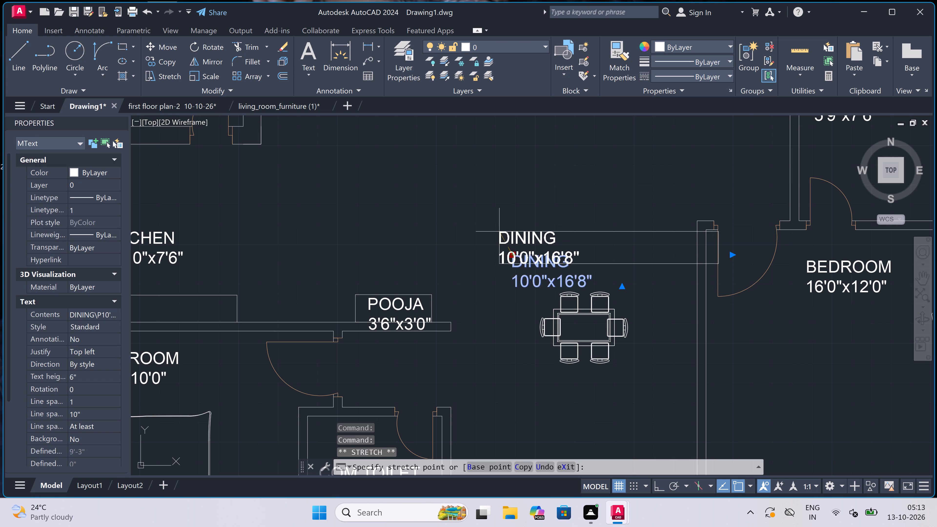
pyautogui.click(499, 232)
pyautogui.press('Escape')
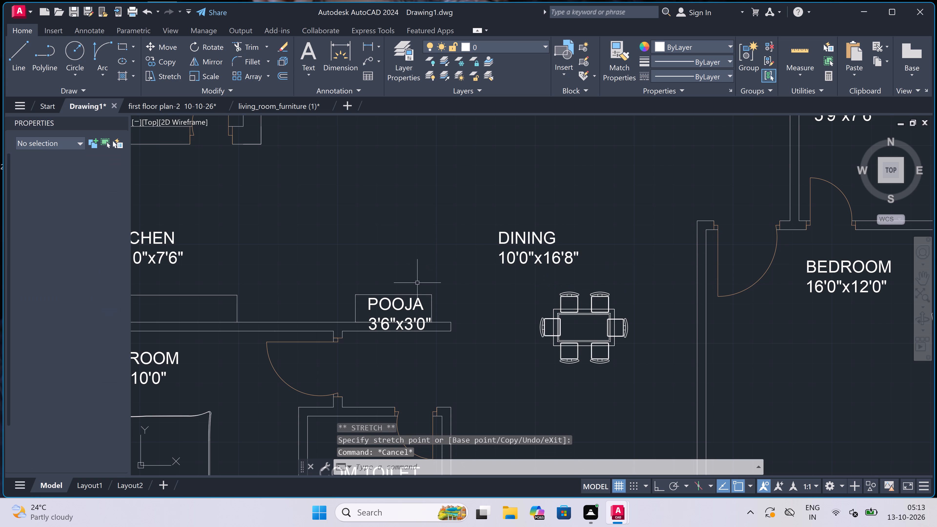
# Set the text height of the POOJA 3'6"x3'0" label to 4".
pyautogui.click(385, 315)
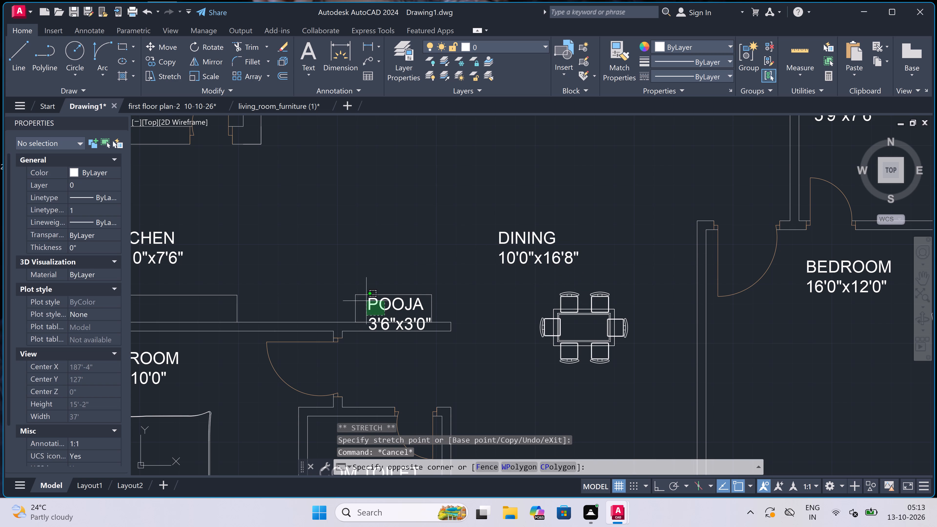
pyautogui.click(367, 301)
pyautogui.click(110, 378)
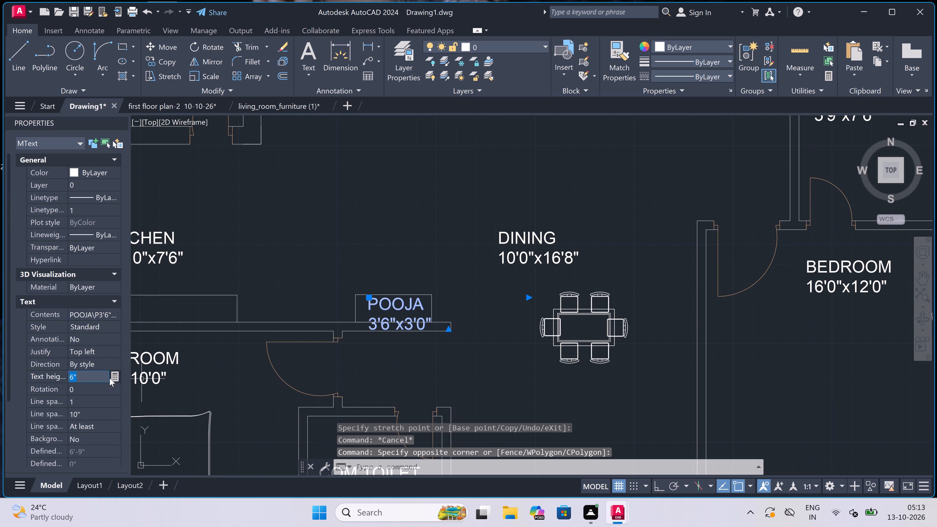
pyautogui.press('BackSpace')
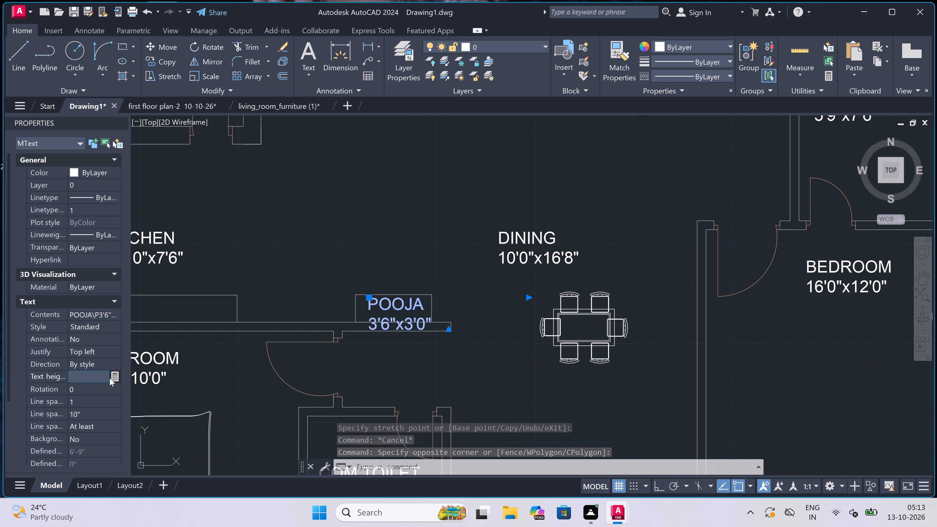
pyautogui.press('4')
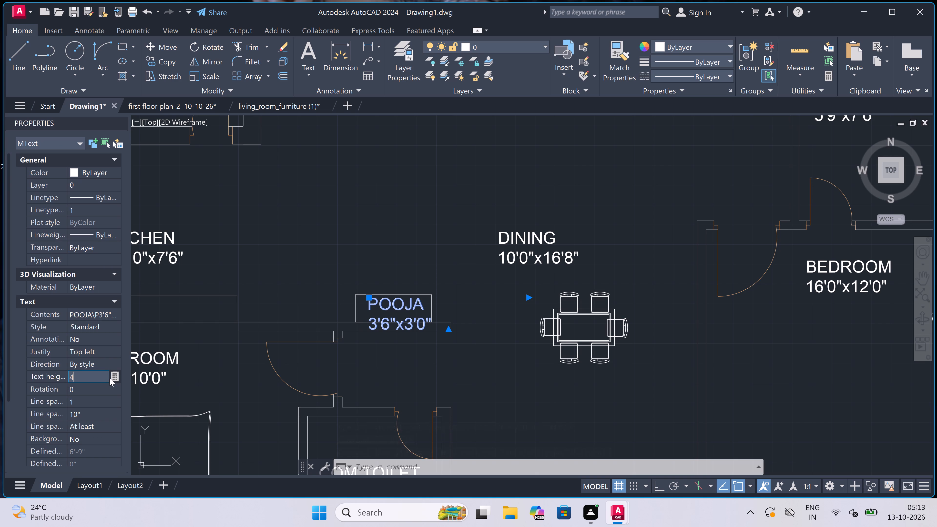
pyautogui.hotkey('shift', '"')
pyautogui.press('BackSpace')
pyautogui.hotkey('shift', '"')
pyautogui.click(321, 280)
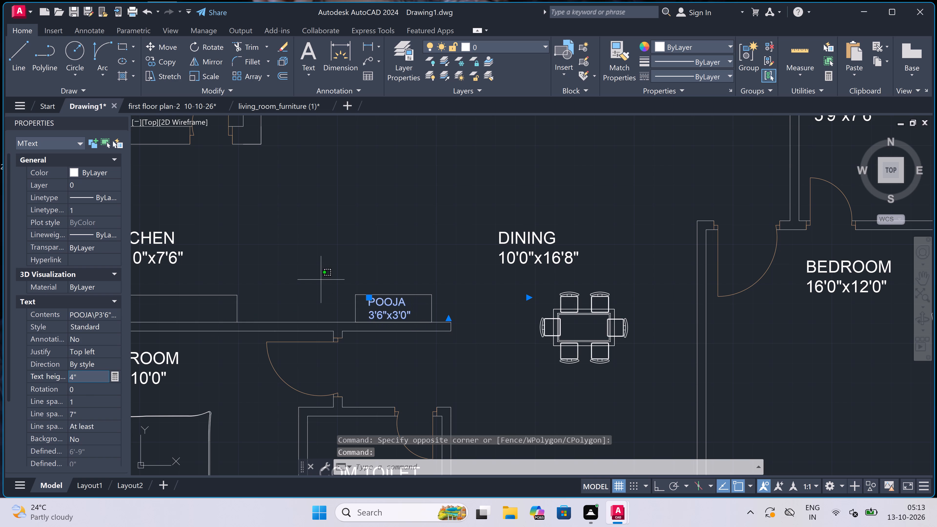
pyautogui.press('Escape')
pyautogui.press('Escape')
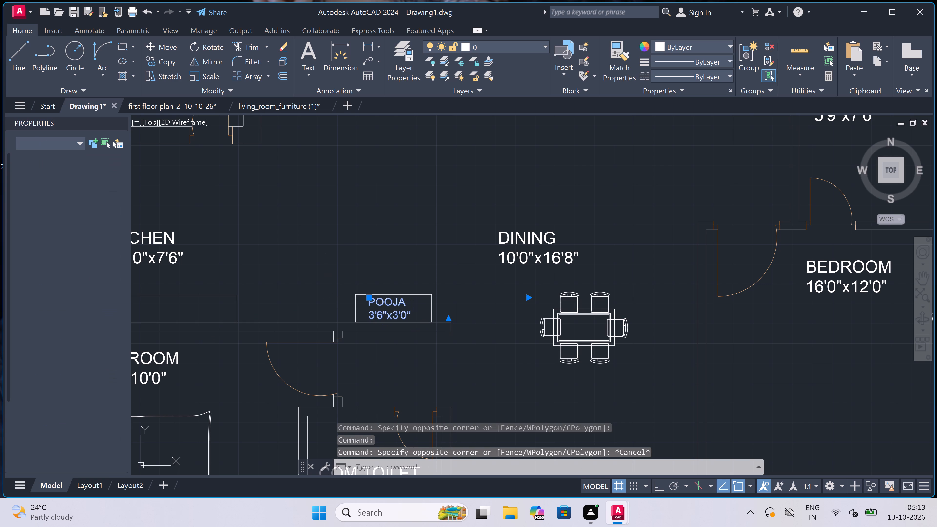
# Set the text height of the FIRST FLOOR PLAN title to 1.5'.
pyautogui.scroll(-5, 333, 272)
pyautogui.scroll(3, 331, 311)
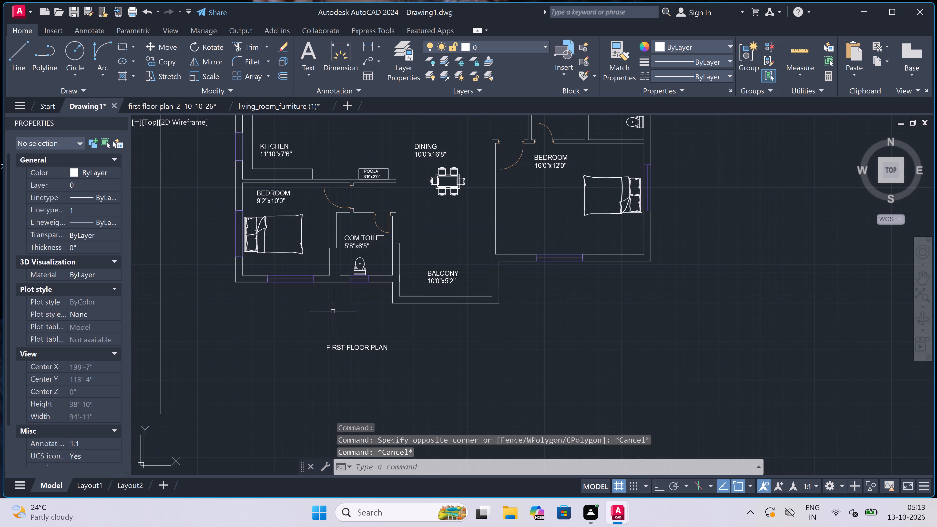
pyautogui.scroll(3, 335, 362)
pyautogui.click(335, 302)
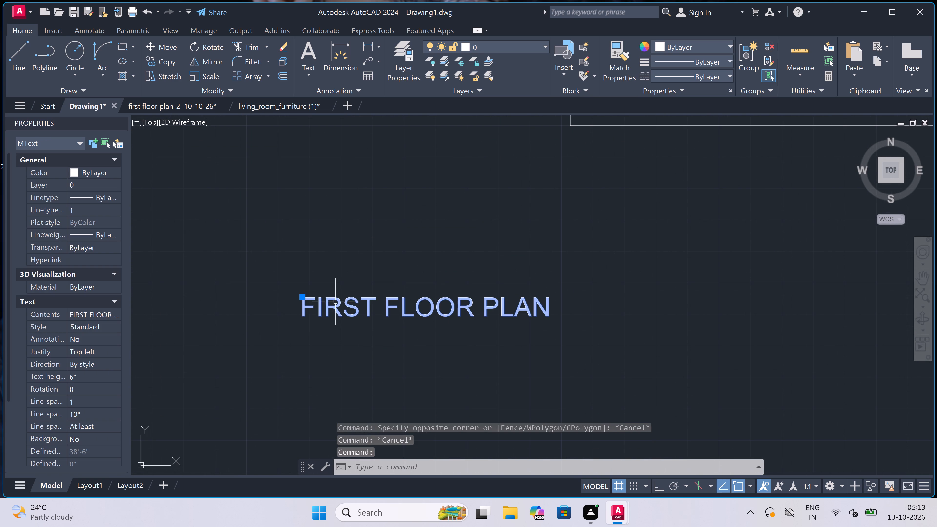
pyautogui.click(115, 381)
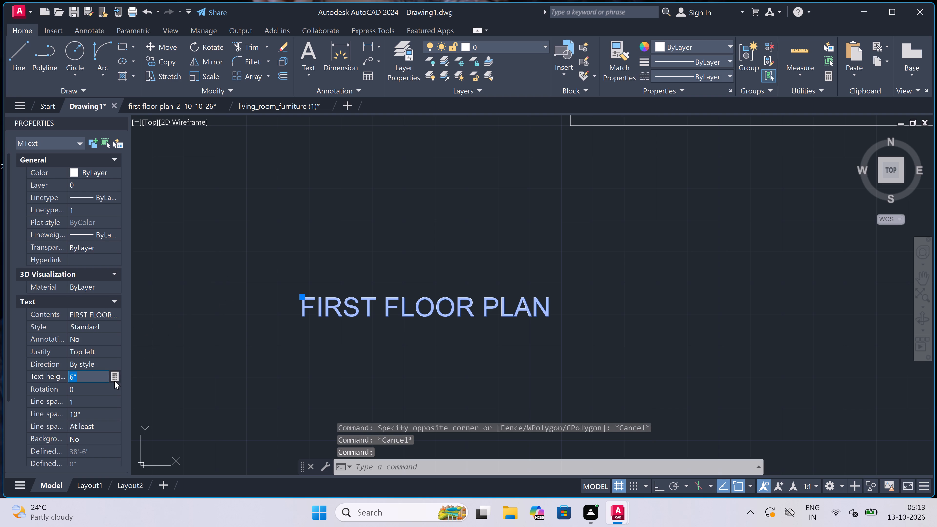
pyautogui.click(92, 380)
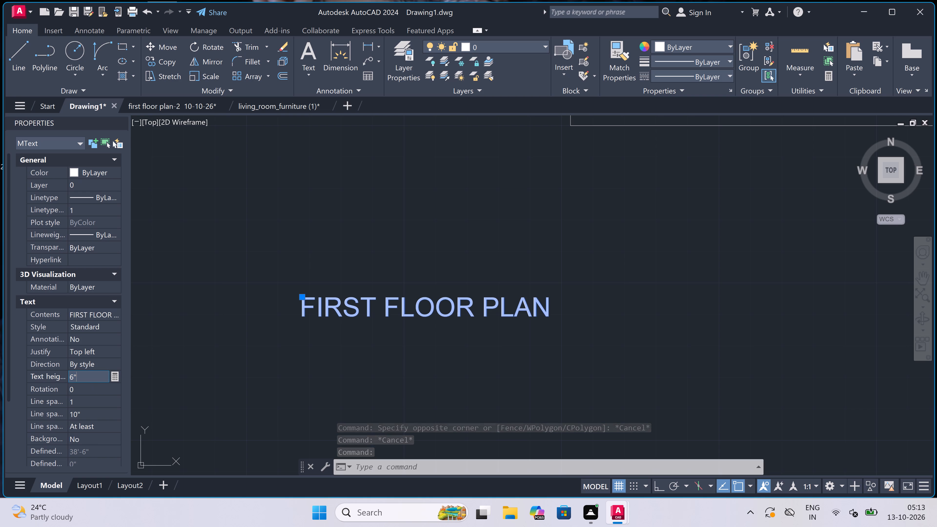
pyautogui.press('BackSpace')
pyautogui.press('BackSpace')
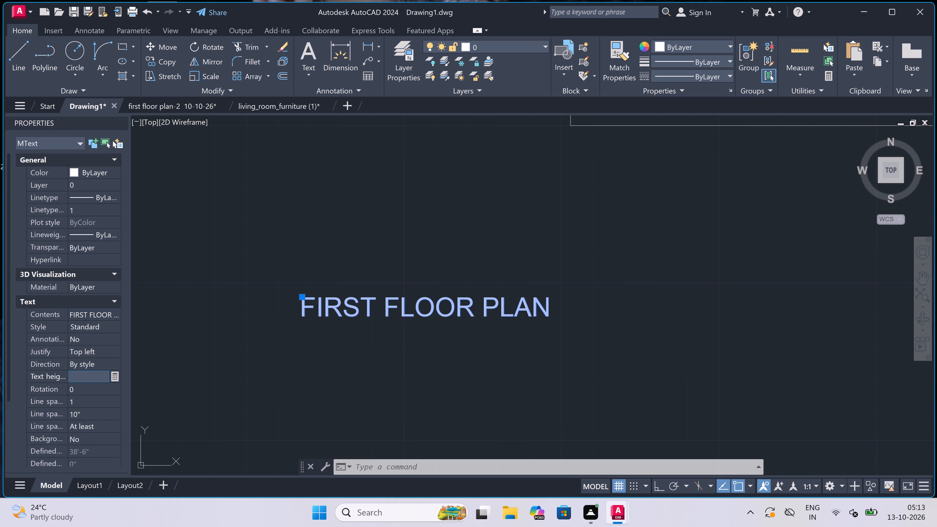
pyautogui.write("1.5'")
pyautogui.click(343, 380)
pyautogui.press('Escape')
pyautogui.scroll(-1, 349, 359)
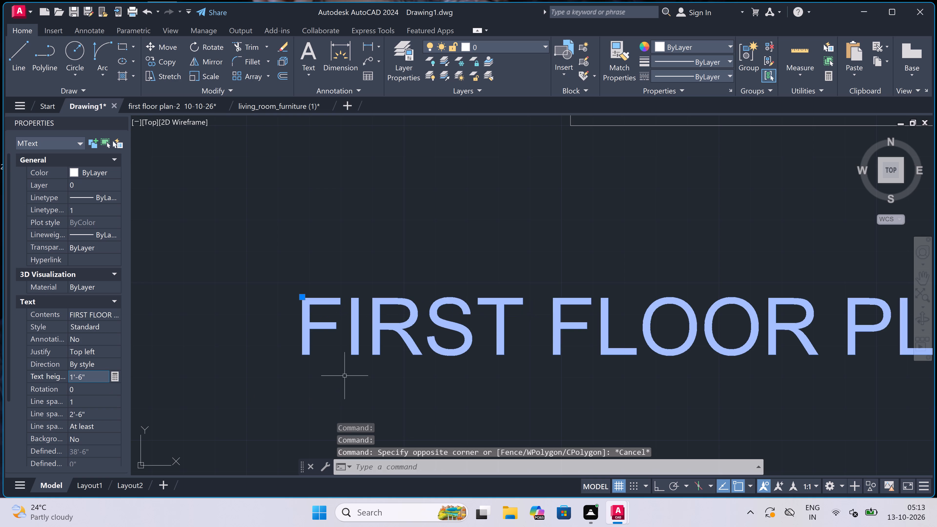
pyautogui.scroll(-3, 348, 359)
pyautogui.press('Escape')
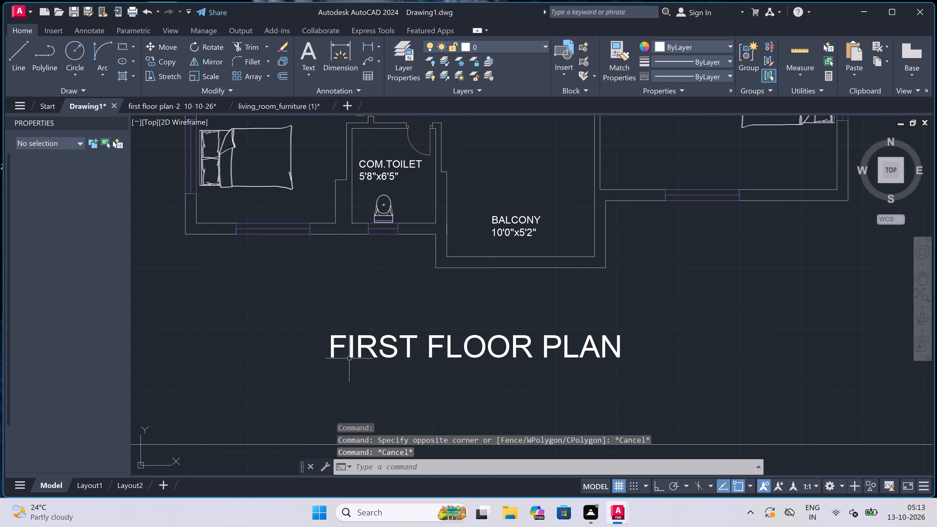
# Draw a horizontal underline with Ortho on beneath the FIRST FLOOR PLAN title, extending slightly past both ends of the text.
pyautogui.scroll(-3, 349, 357)
pyautogui.scroll(2, 354, 362)
pyautogui.press('l')
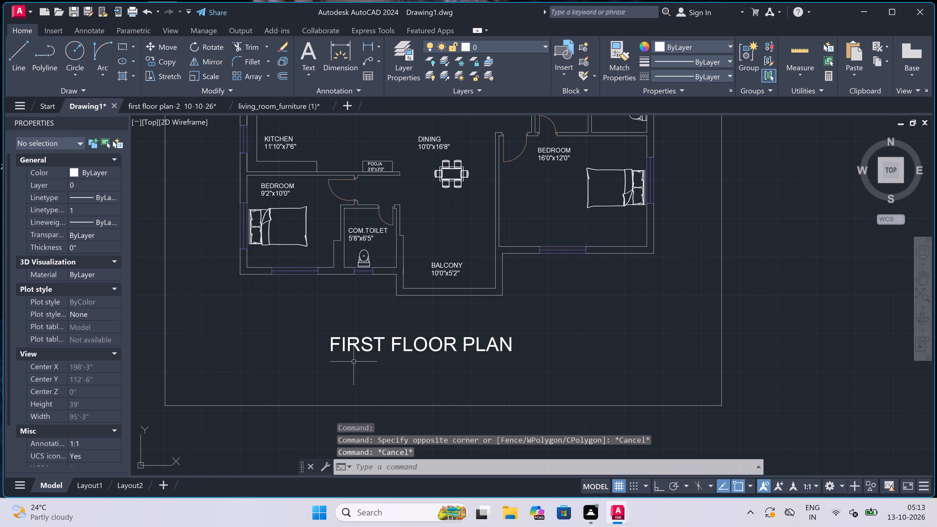
pyautogui.press('space')
pyautogui.moveTo(321, 369); pyautogui.dragTo(327, 370)
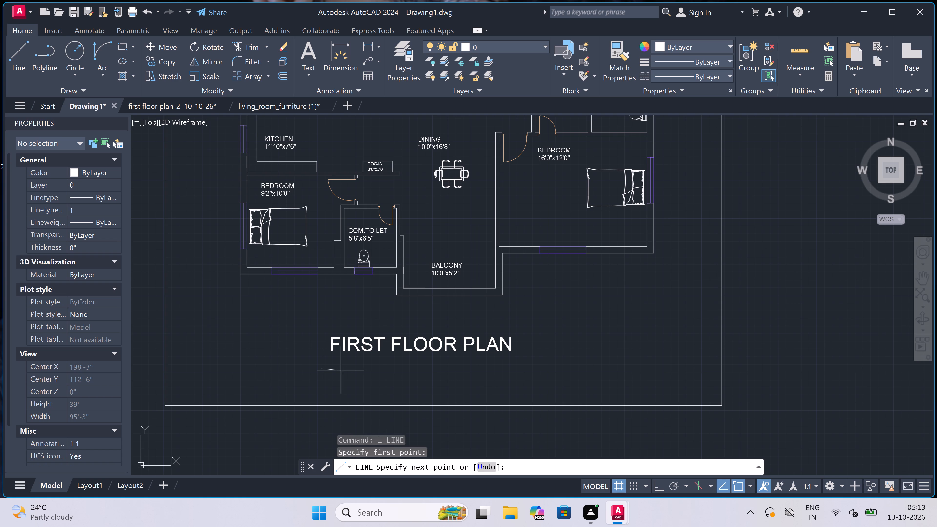
pyautogui.press('F8')
pyautogui.click(524, 371)
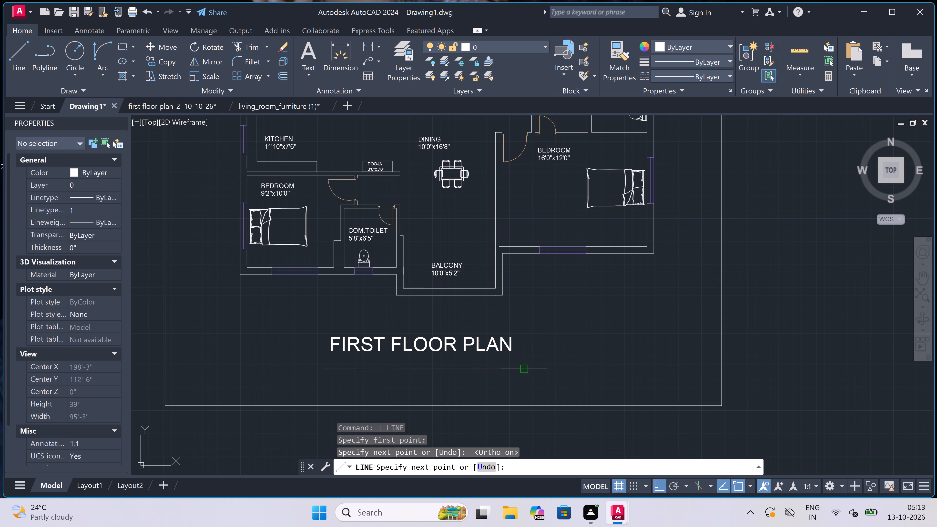
pyautogui.press('Escape')
pyautogui.scroll(-3, 412, 377)
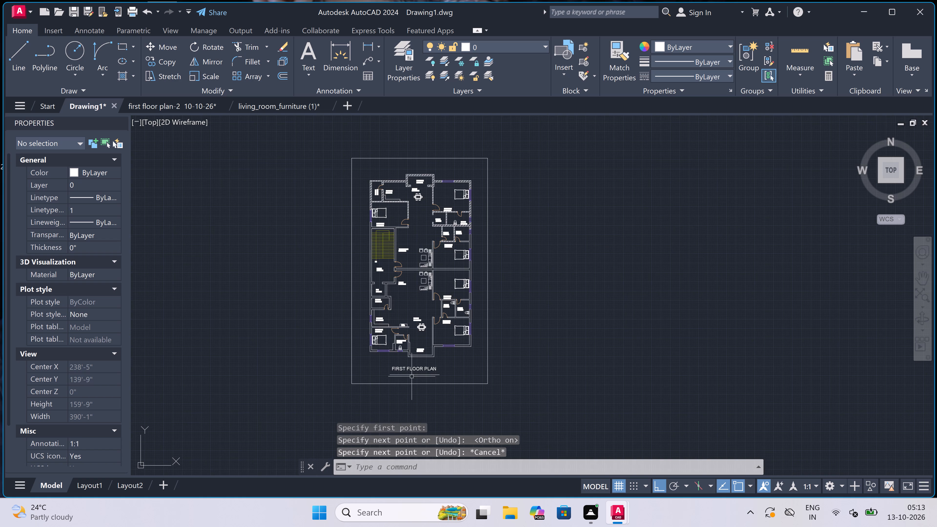
# Start a new hatch that inherits the ANSI32 properties of the existing wall hatch beside the BALCONY.
pyautogui.scroll(1, 412, 375)
pyautogui.scroll(-2, 412, 375)
pyautogui.scroll(4, 416, 267)
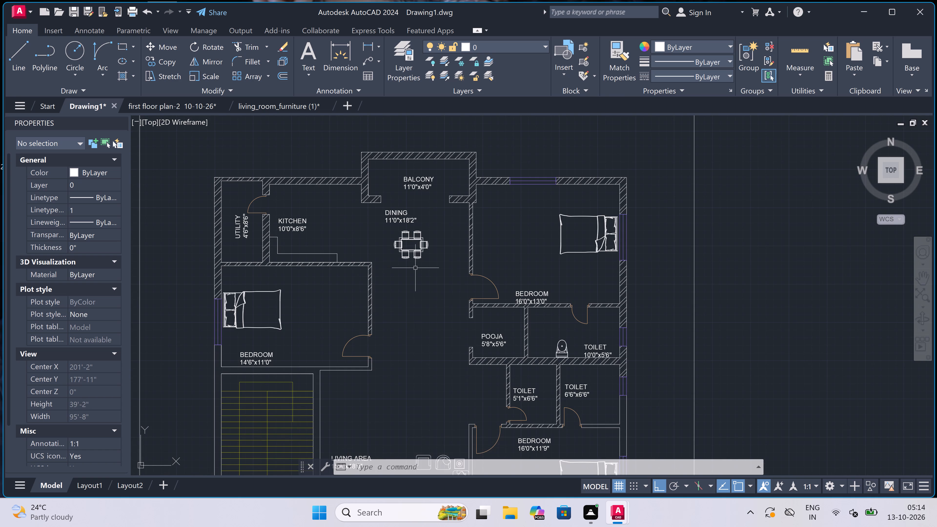
pyautogui.scroll(-1, 416, 253)
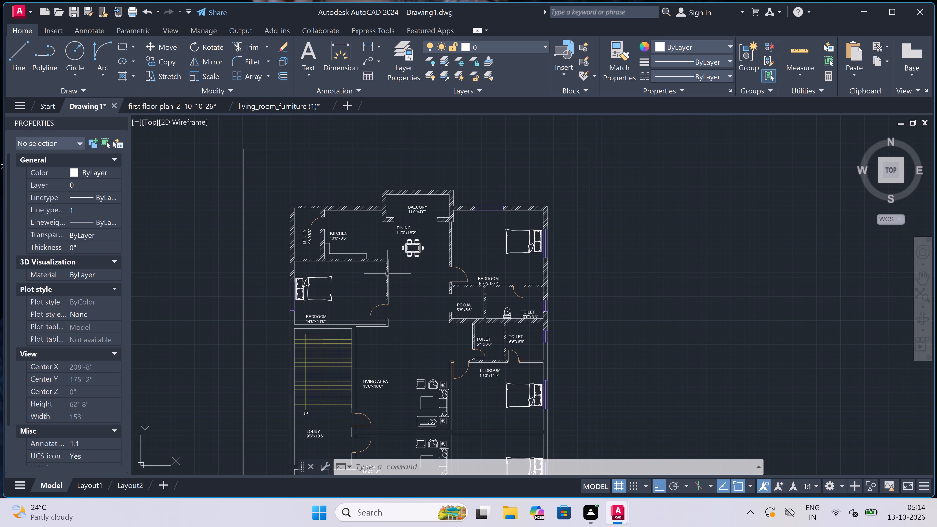
pyautogui.press('h')
pyautogui.press('space')
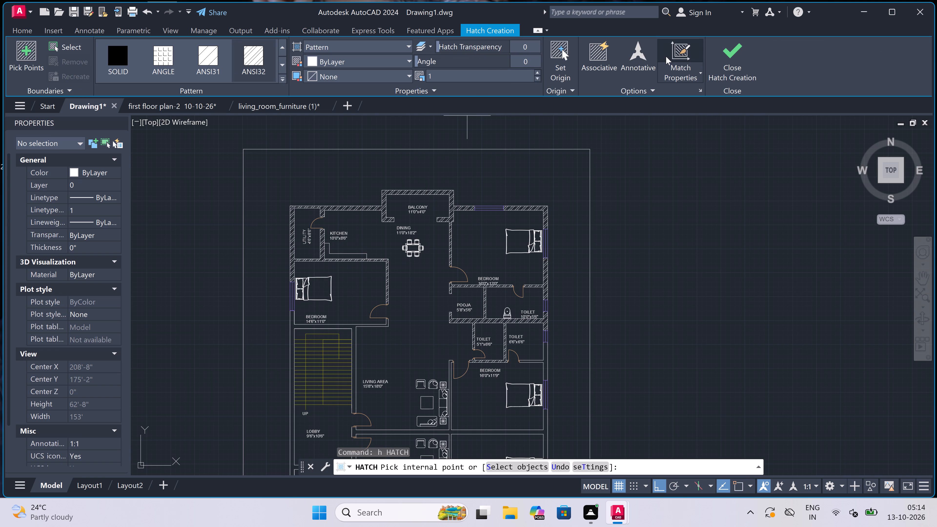
pyautogui.doubleClick(683, 51)
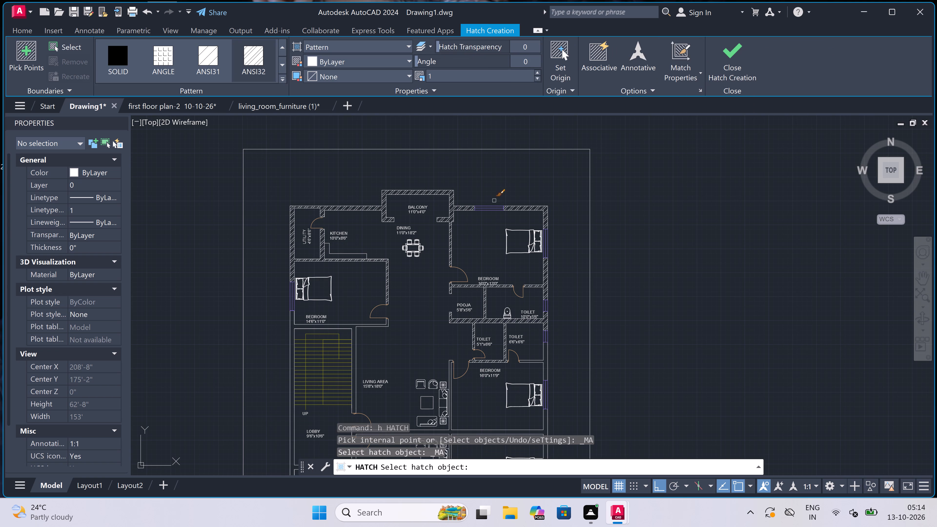
pyautogui.scroll(2, 434, 207)
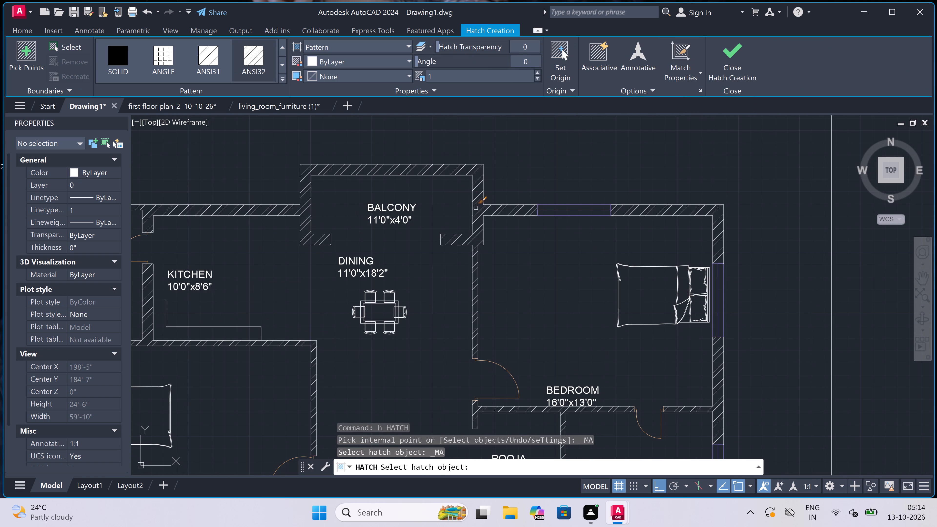
pyautogui.doubleClick(480, 211)
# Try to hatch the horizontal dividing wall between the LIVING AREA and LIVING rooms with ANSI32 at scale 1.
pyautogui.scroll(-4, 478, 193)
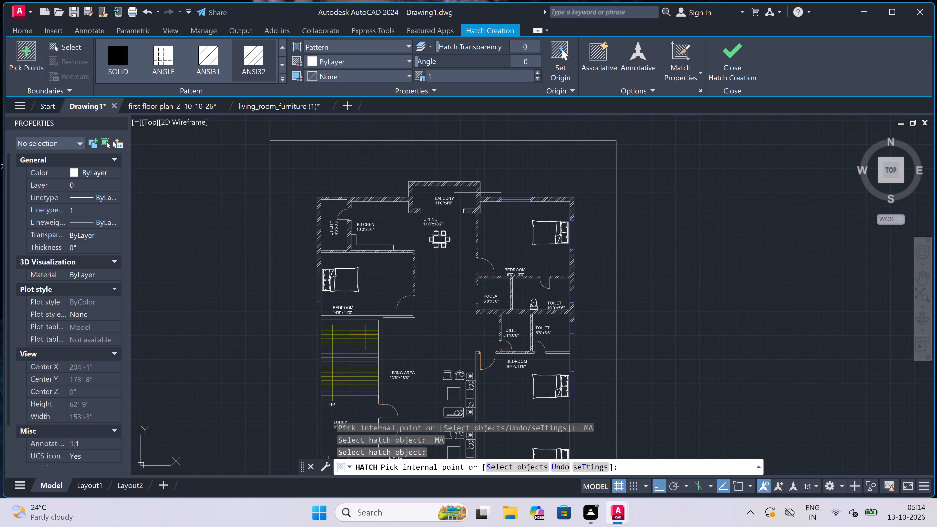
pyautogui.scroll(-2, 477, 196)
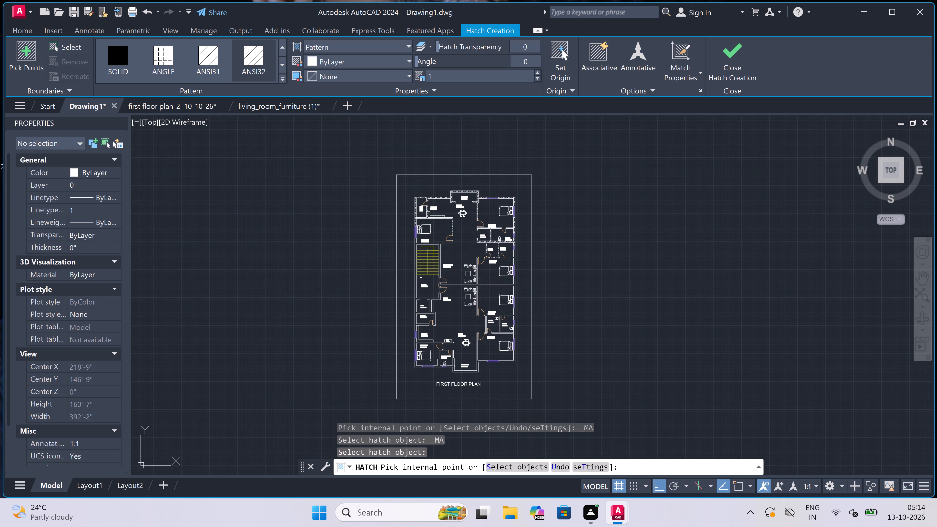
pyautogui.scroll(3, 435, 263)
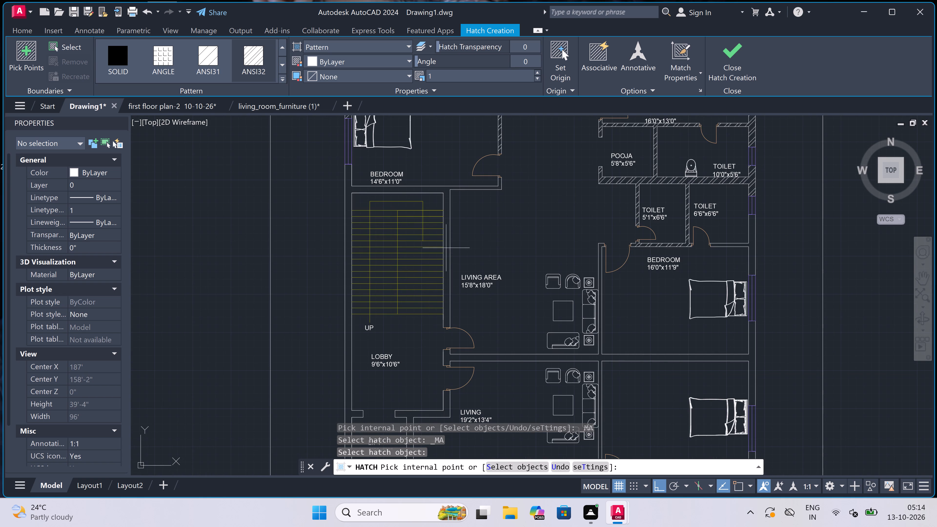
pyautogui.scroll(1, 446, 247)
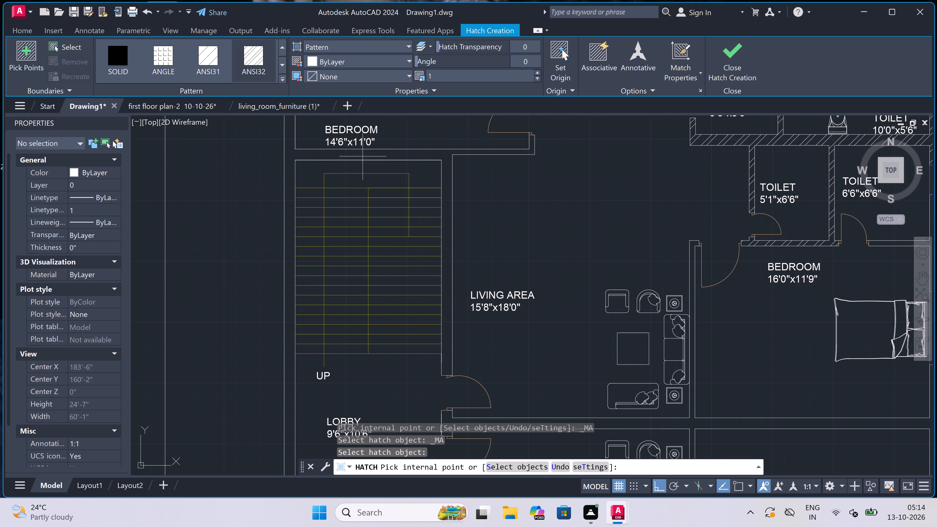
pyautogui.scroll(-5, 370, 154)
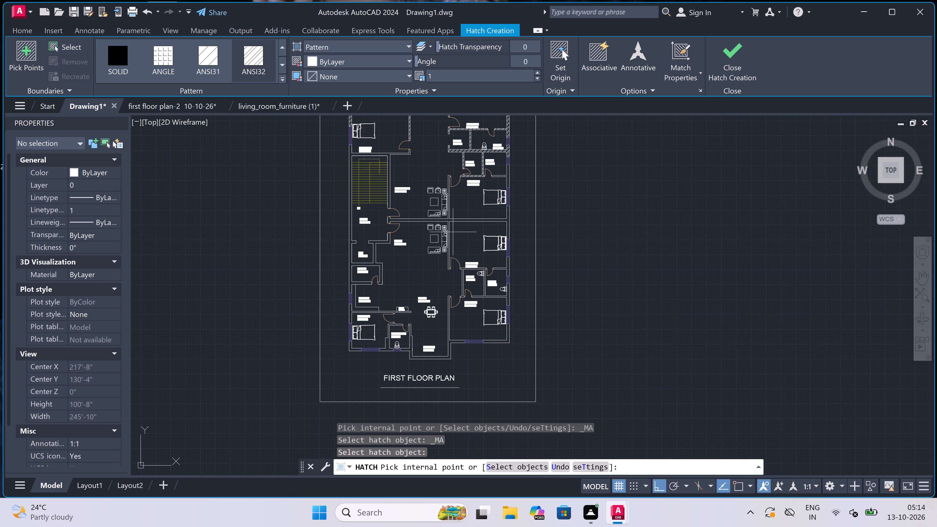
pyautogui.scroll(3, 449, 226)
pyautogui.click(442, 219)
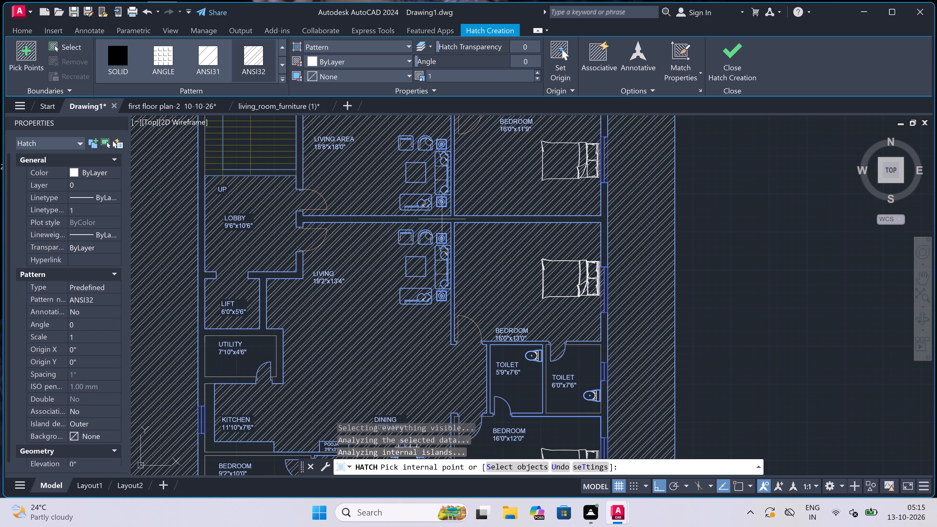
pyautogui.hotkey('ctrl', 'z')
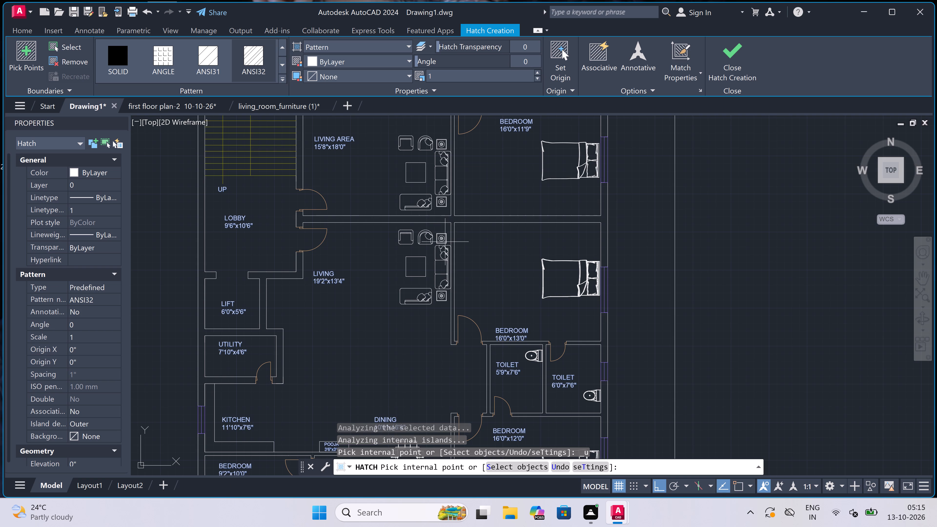
# Examine the unhatched wall outlines of the lower unit, especially around KITCHEN, UTILITY and POOJA, for closed areas suitable for hatching.
pyautogui.scroll(-1, 228, 463)
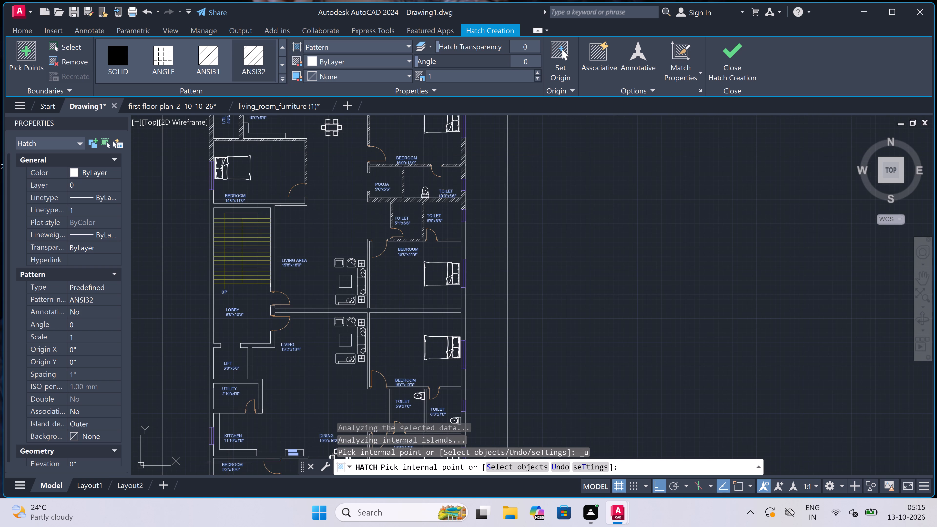
pyautogui.scroll(1, 228, 463)
pyautogui.scroll(-1, 228, 463)
pyautogui.scroll(1, 228, 463)
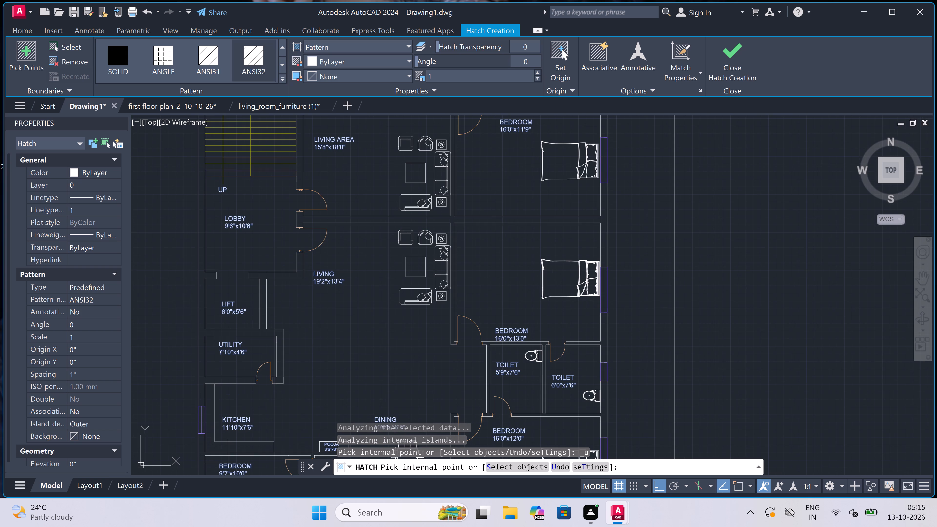
pyautogui.scroll(1, 228, 463)
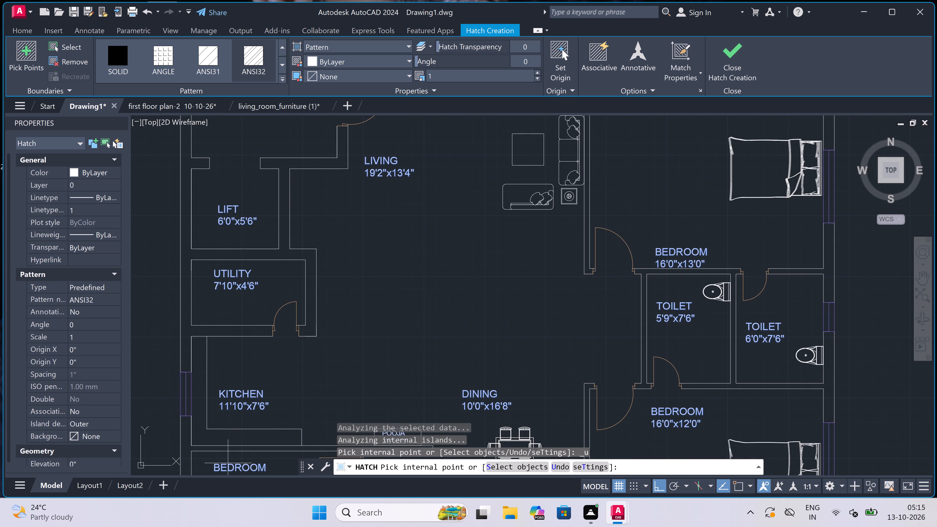
pyautogui.scroll(-1, 228, 463)
pyautogui.scroll(1, 228, 463)
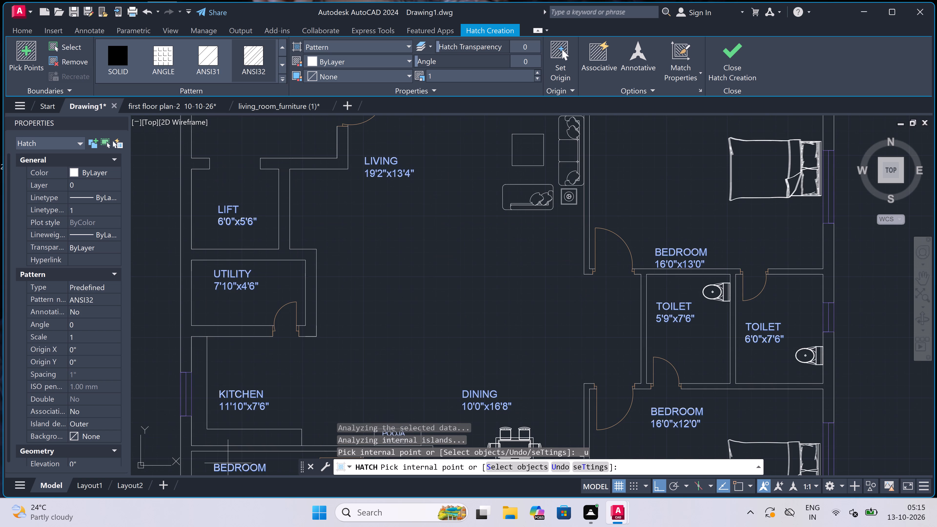
pyautogui.scroll(-1, 228, 463)
pyautogui.scroll(1, 228, 463)
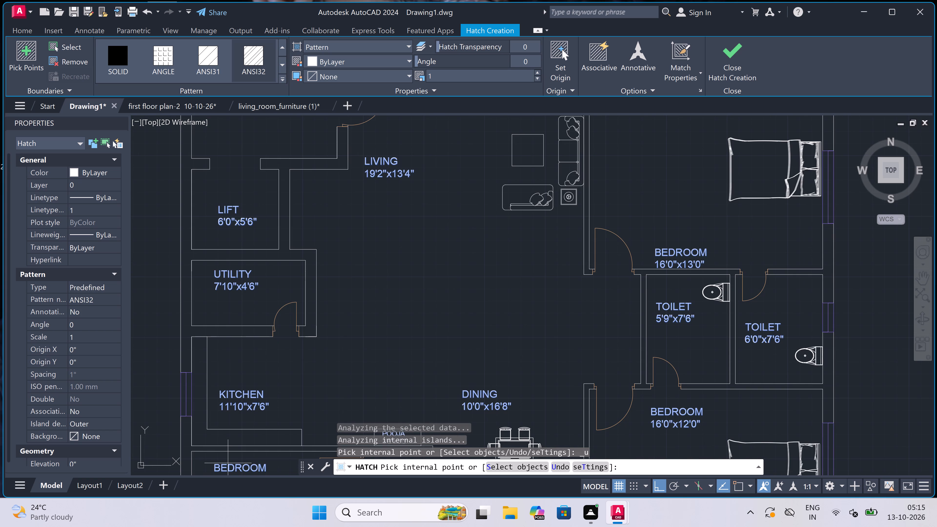
pyautogui.scroll(1, 228, 463)
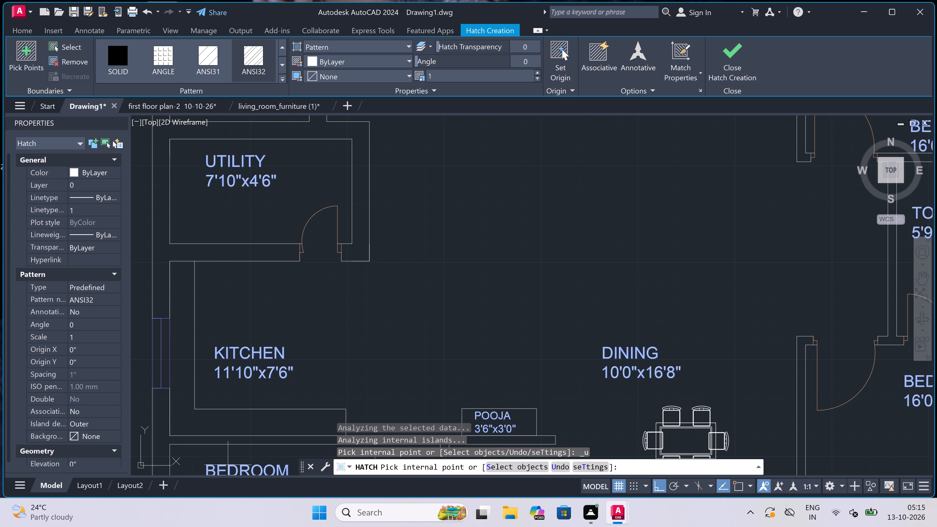
pyautogui.hotkey('ctrl', 'z')
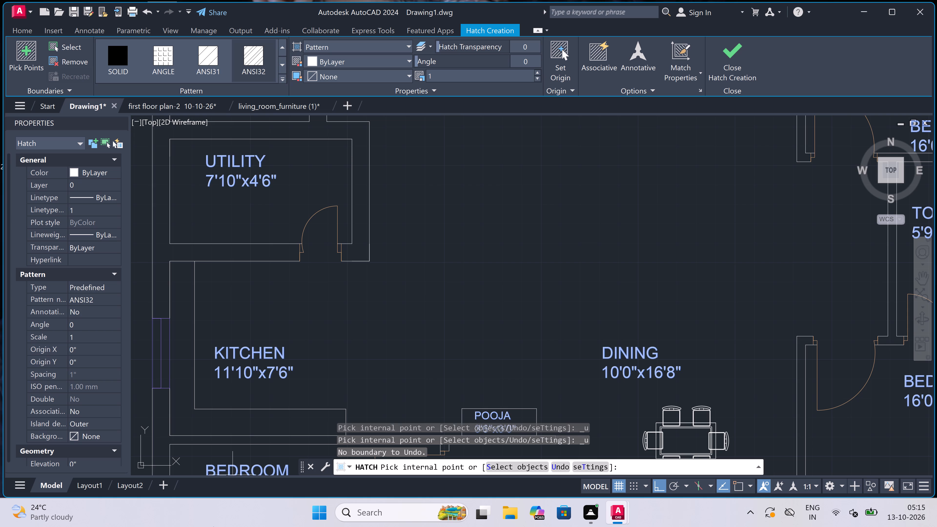
pyautogui.scroll(-2, 214, 526)
pyautogui.scroll(-2, 216, 484)
pyautogui.scroll(-4, 312, 350)
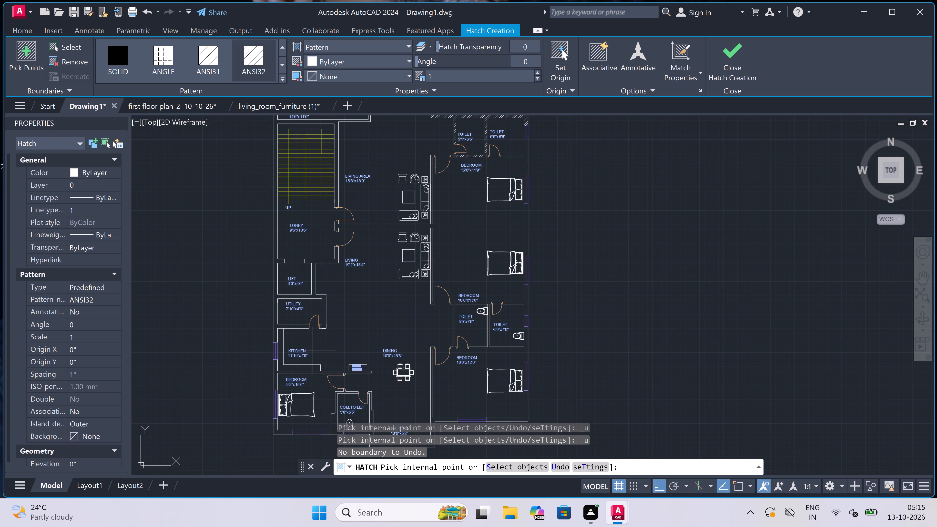
pyautogui.scroll(2, 312, 351)
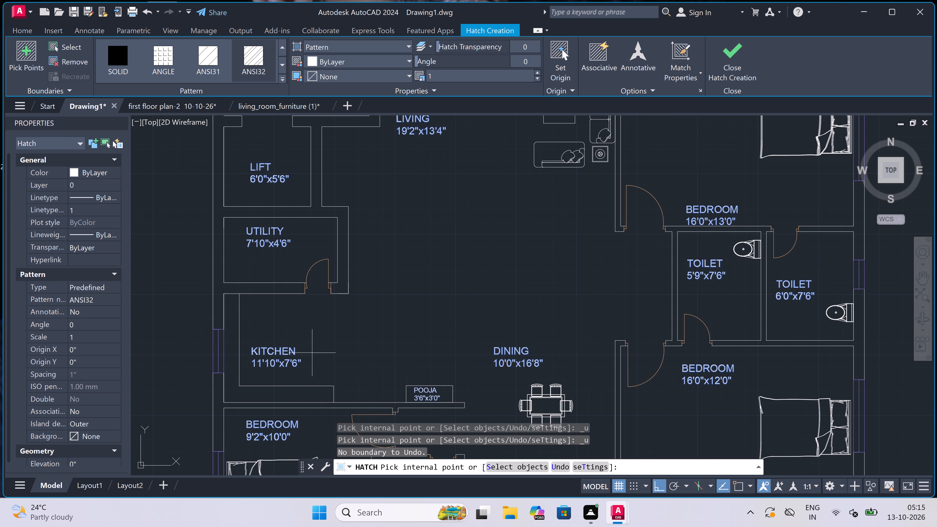
pyautogui.scroll(1, 312, 353)
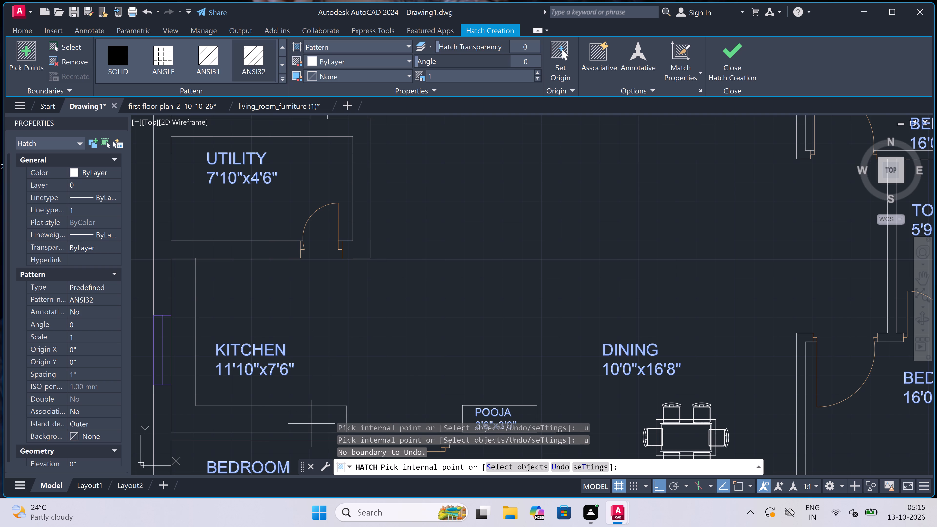
pyautogui.scroll(-1, 310, 428)
pyautogui.scroll(1, 310, 428)
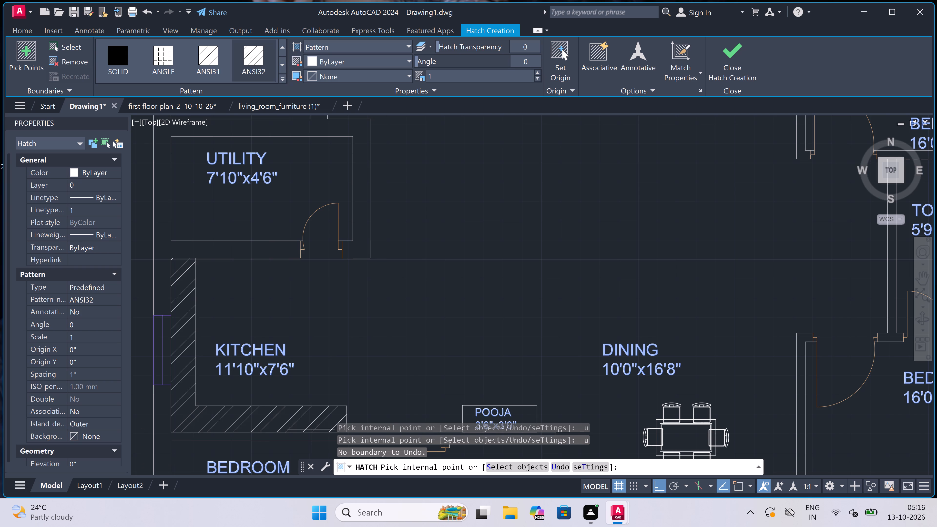
pyautogui.scroll(1, 311, 429)
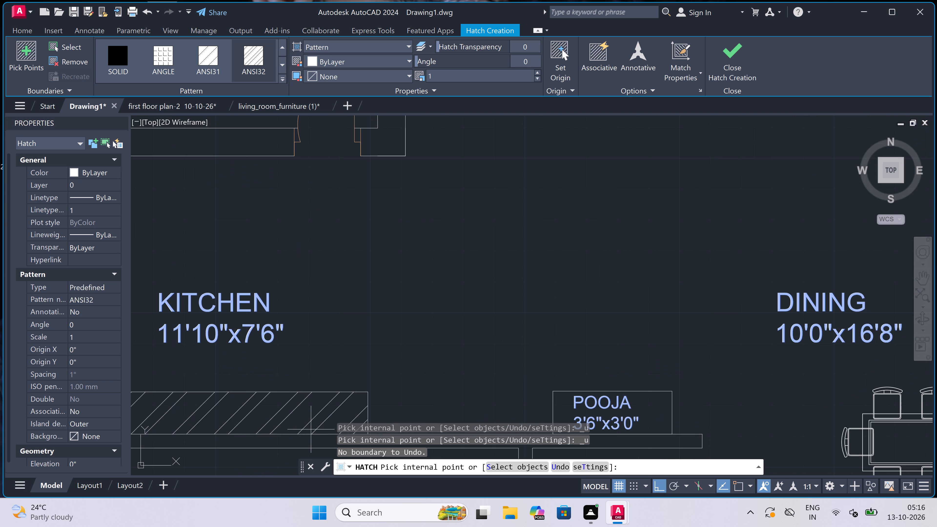
pyautogui.scroll(-1, 311, 431)
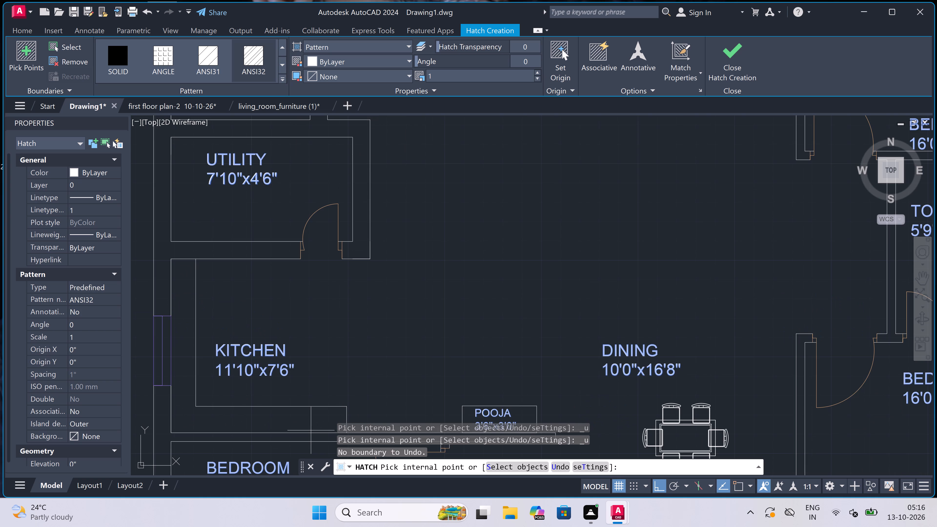
pyautogui.scroll(1, 311, 431)
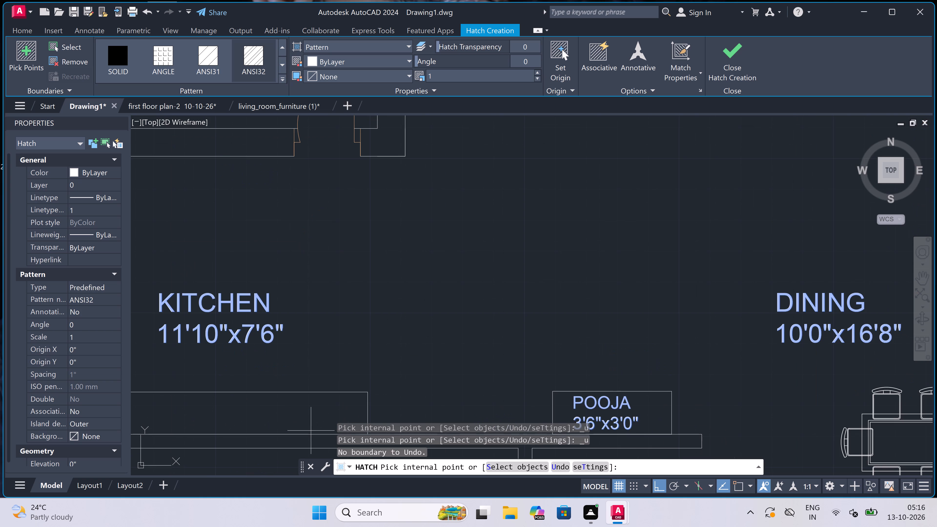
pyautogui.scroll(-1, 311, 431)
pyautogui.scroll(1, 311, 431)
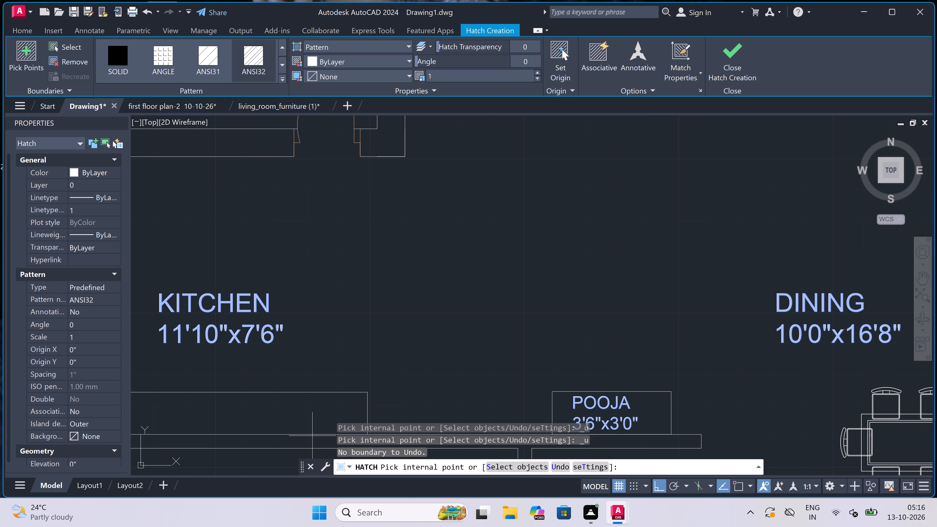
pyautogui.scroll(-4, 315, 429)
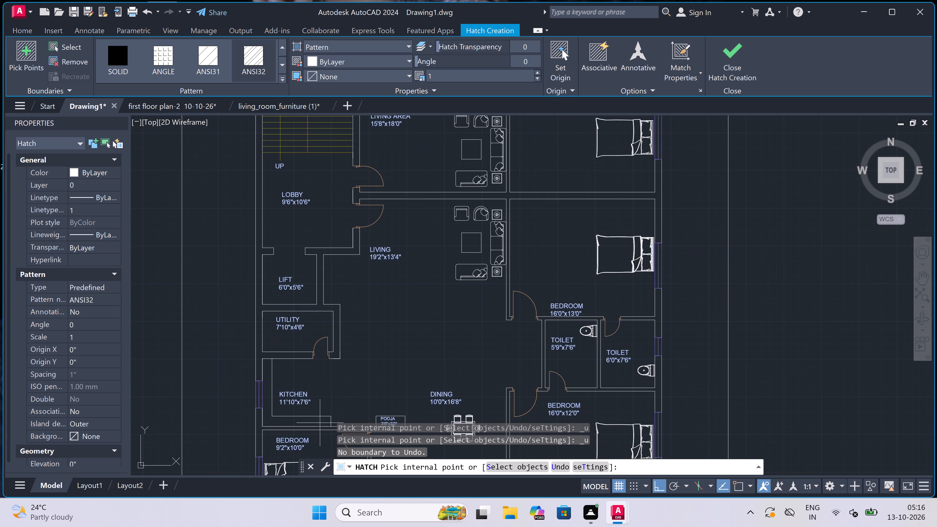
pyautogui.scroll(-1, 320, 423)
pyautogui.scroll(1, 320, 423)
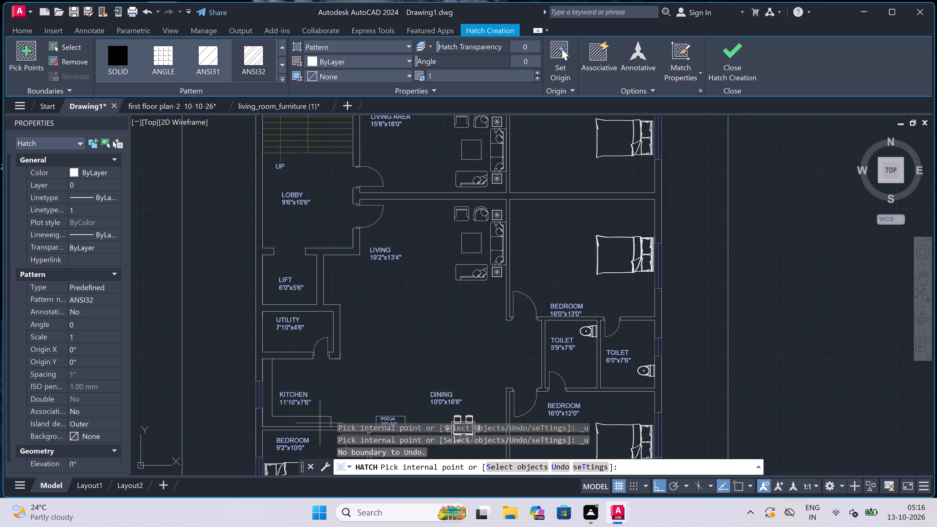
pyautogui.scroll(-1, 320, 425)
pyautogui.scroll(1, 320, 425)
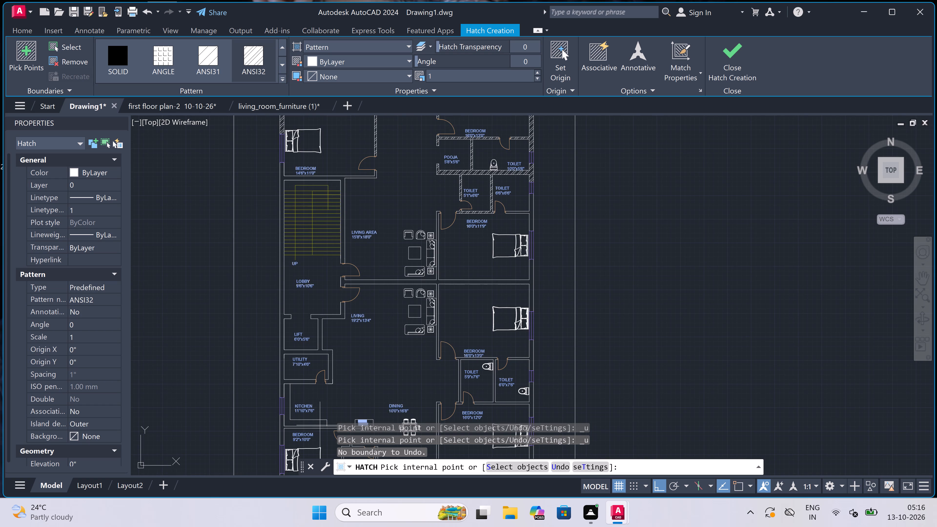
pyautogui.scroll(-1, 320, 425)
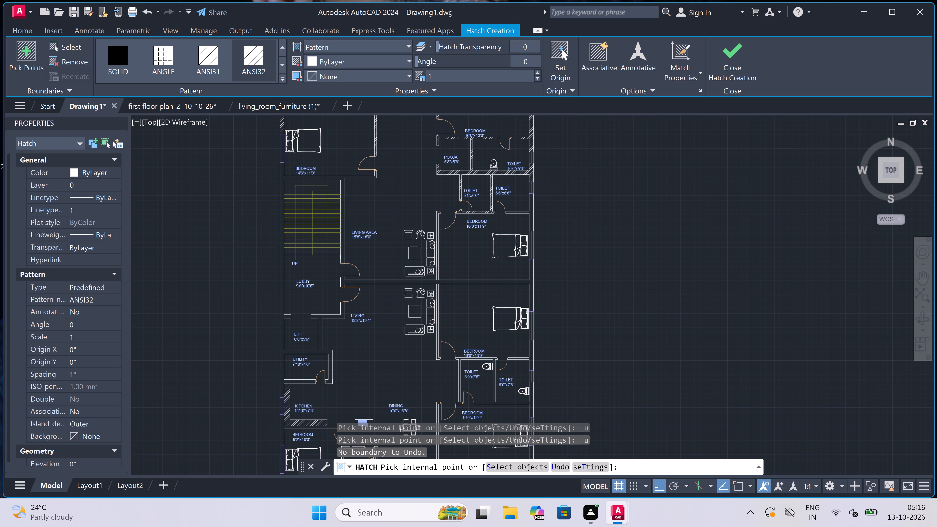
pyautogui.scroll(1, 320, 425)
pyautogui.scroll(-1, 320, 426)
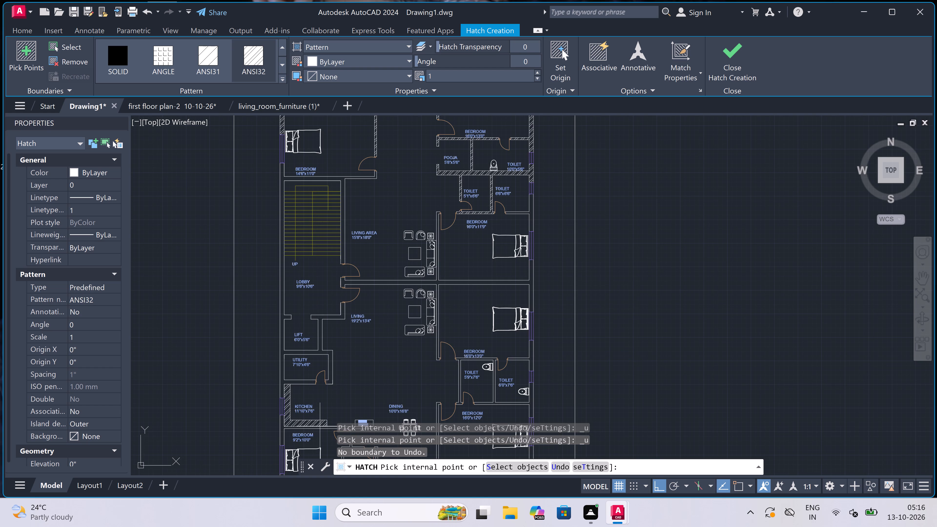
pyautogui.scroll(1, 320, 426)
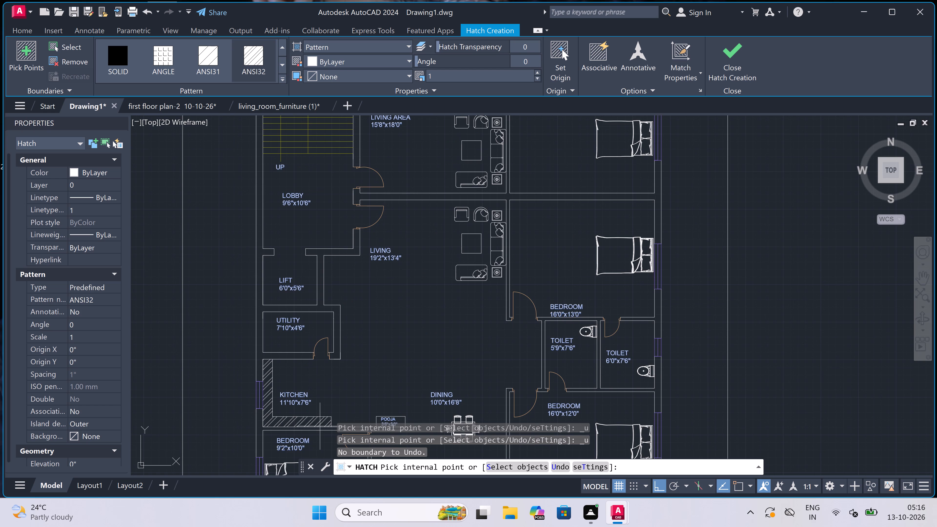
pyautogui.scroll(-1, 320, 426)
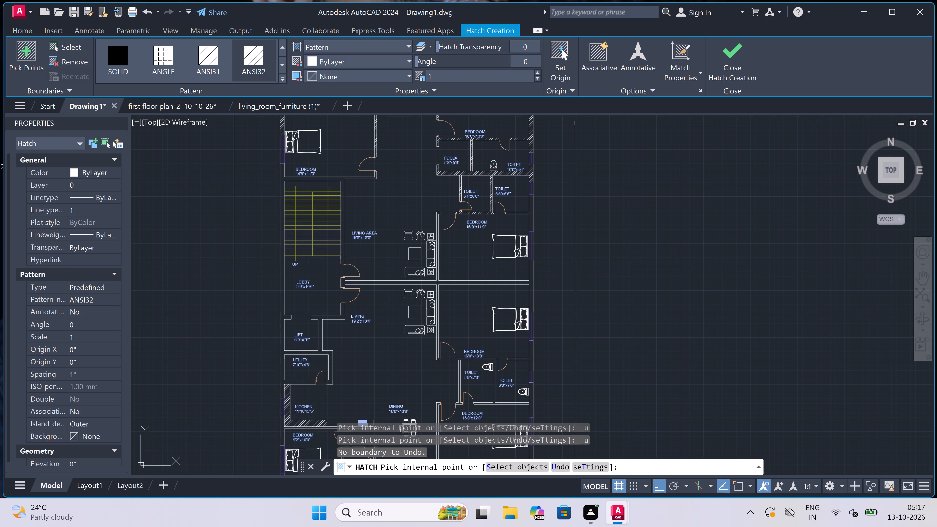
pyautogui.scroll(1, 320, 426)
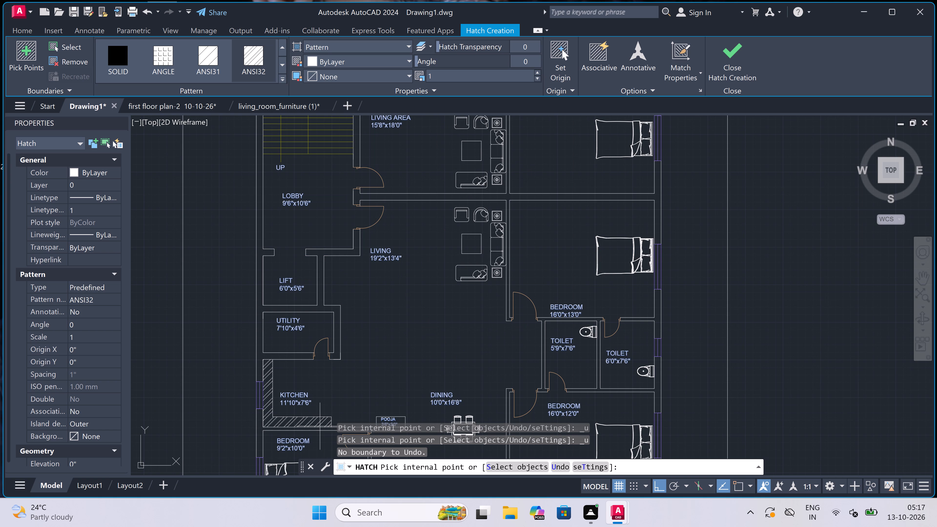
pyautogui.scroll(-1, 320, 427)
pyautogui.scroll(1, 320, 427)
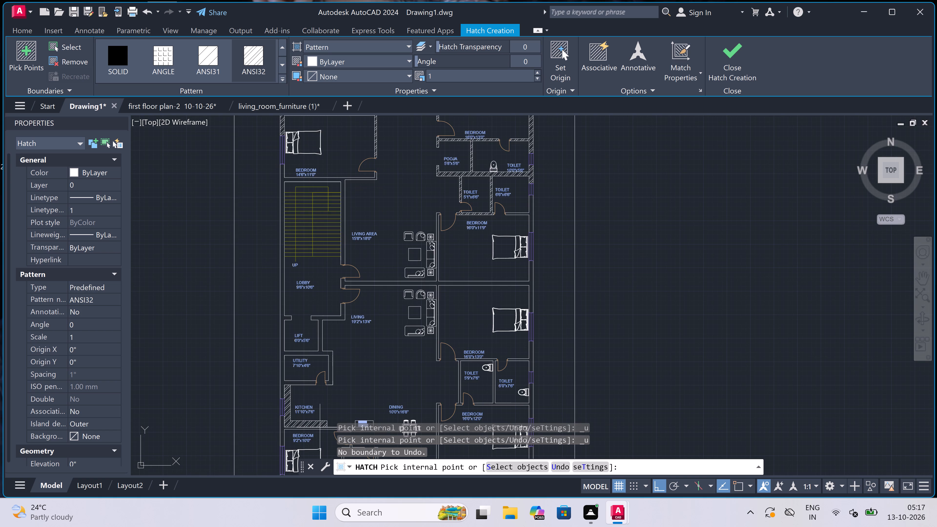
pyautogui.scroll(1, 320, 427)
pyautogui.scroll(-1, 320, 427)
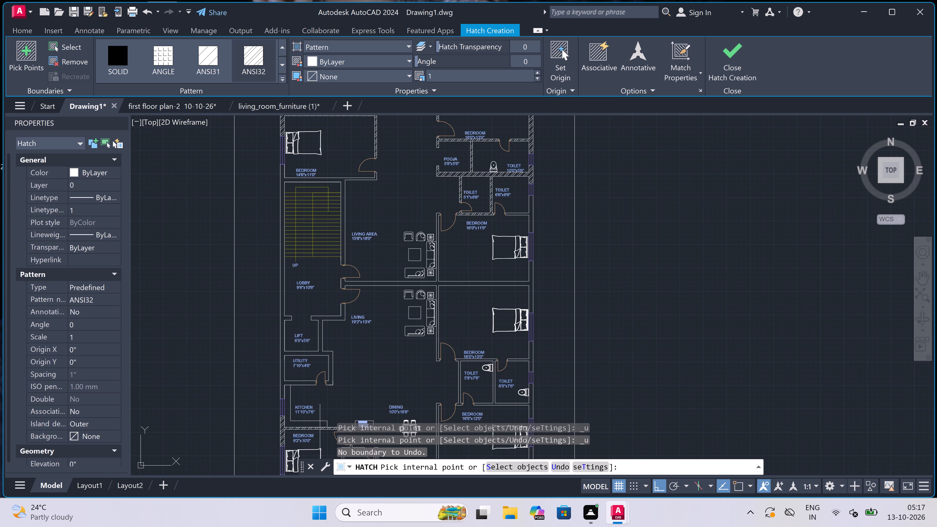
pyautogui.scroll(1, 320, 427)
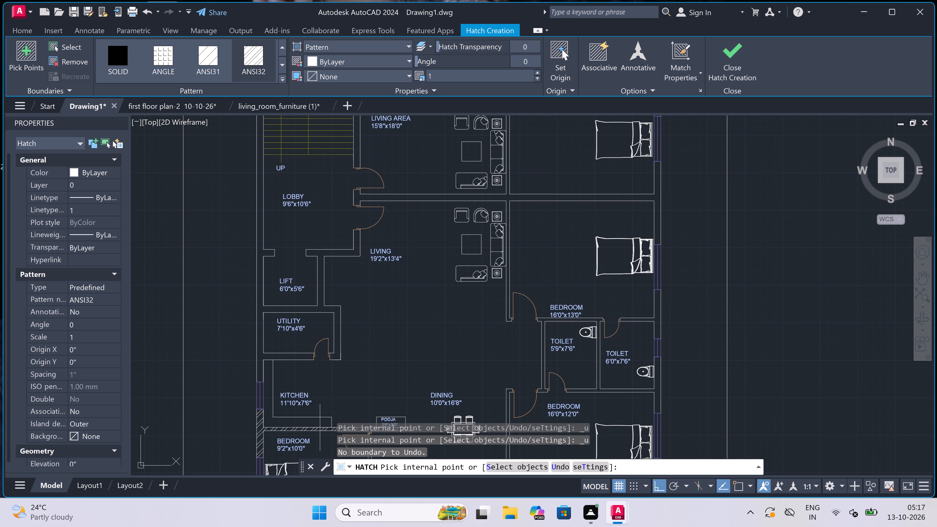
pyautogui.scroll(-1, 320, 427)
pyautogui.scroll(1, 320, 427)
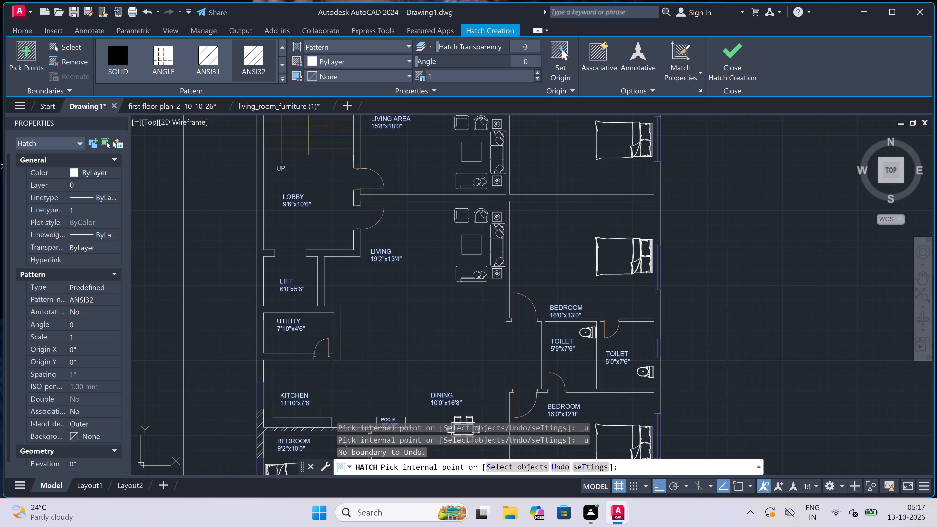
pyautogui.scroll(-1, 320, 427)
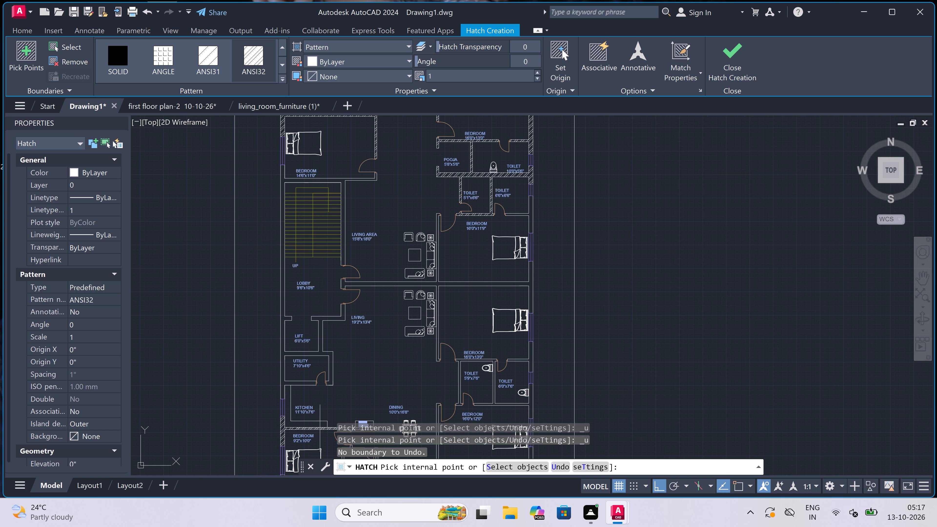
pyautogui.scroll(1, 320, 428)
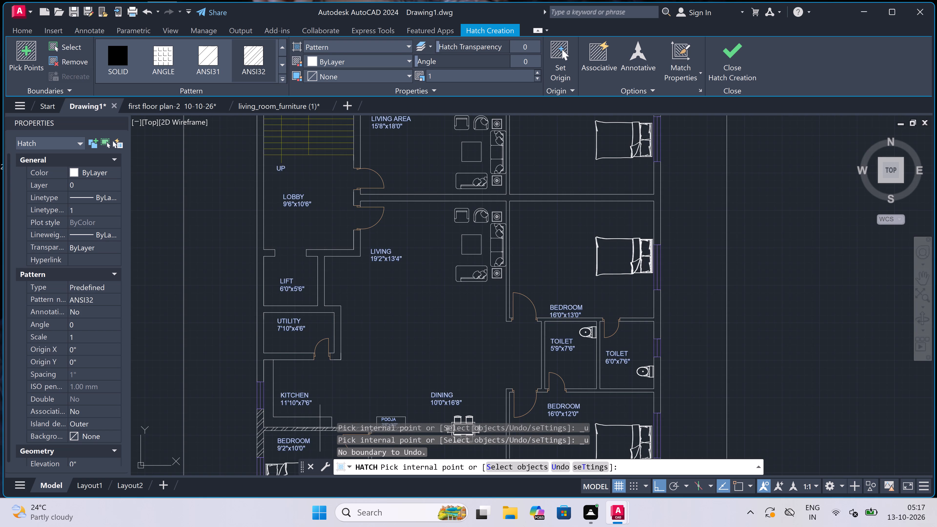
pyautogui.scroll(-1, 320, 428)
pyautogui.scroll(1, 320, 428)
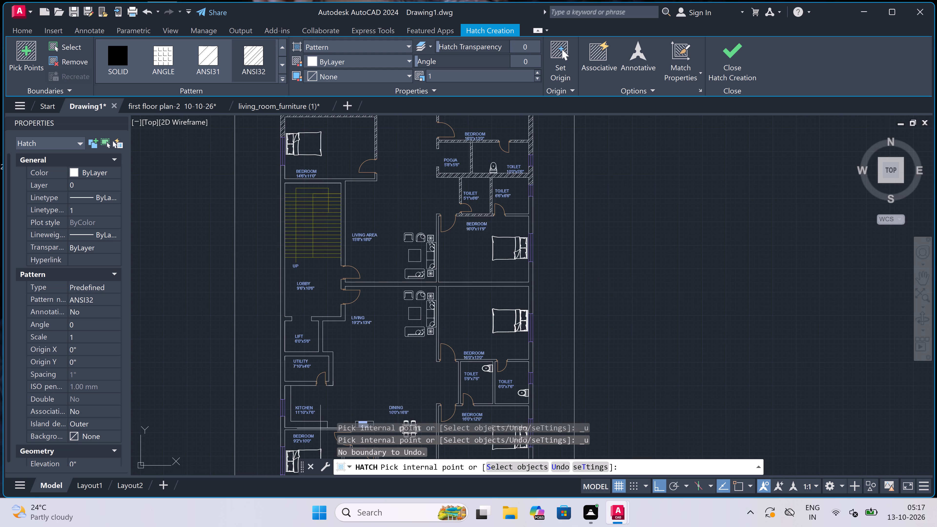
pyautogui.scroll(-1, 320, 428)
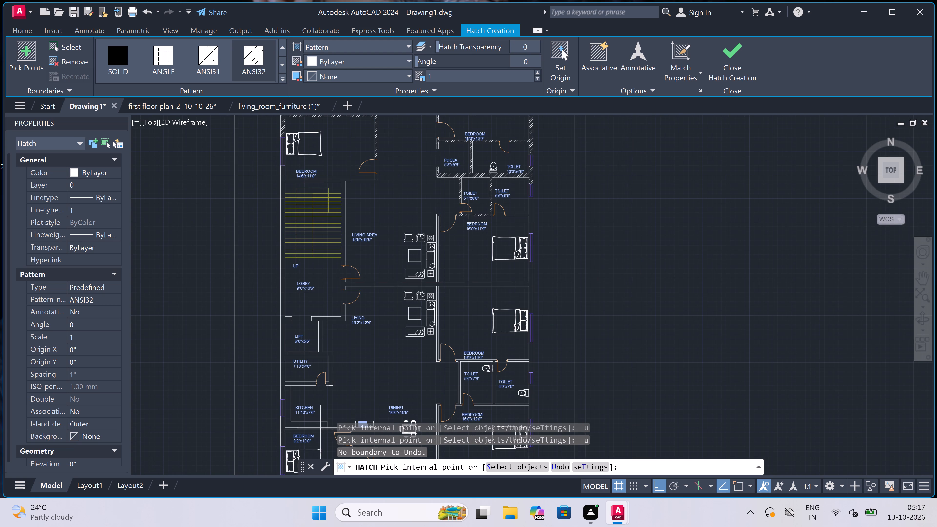
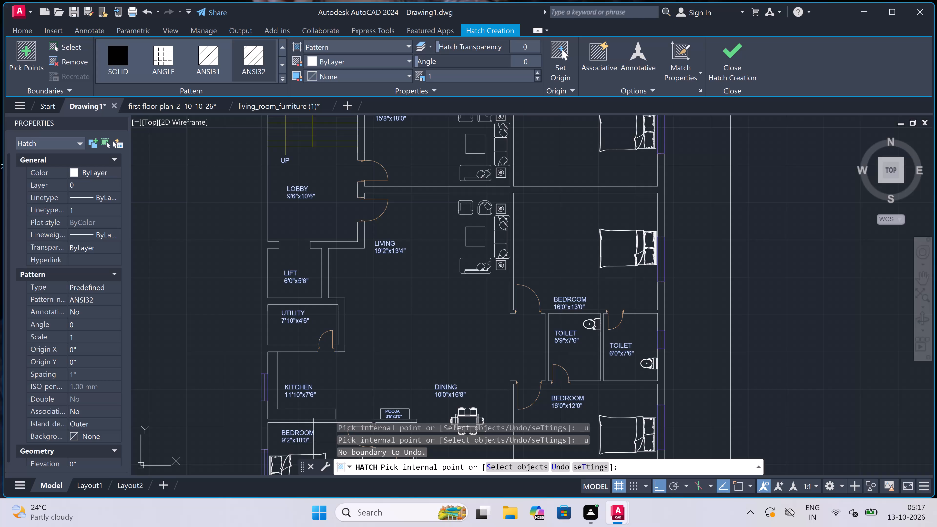
# Examine the unhatched walls around the LIVING room and the adjoining 16'0"x13'0" BEDROOM, and leave the pending hatch unapplied.
pyautogui.scroll(-1, 313, 442)
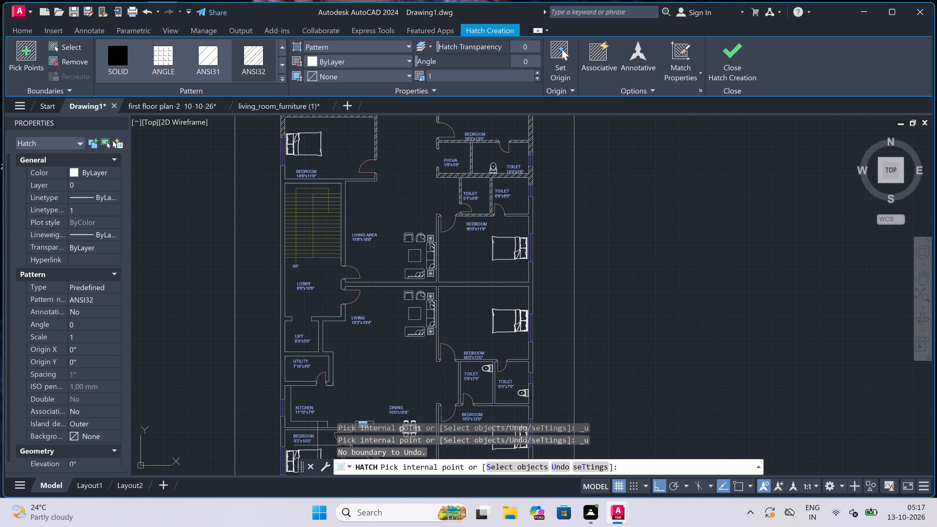
pyautogui.scroll(-1, 328, 466)
pyautogui.scroll(1, 328, 466)
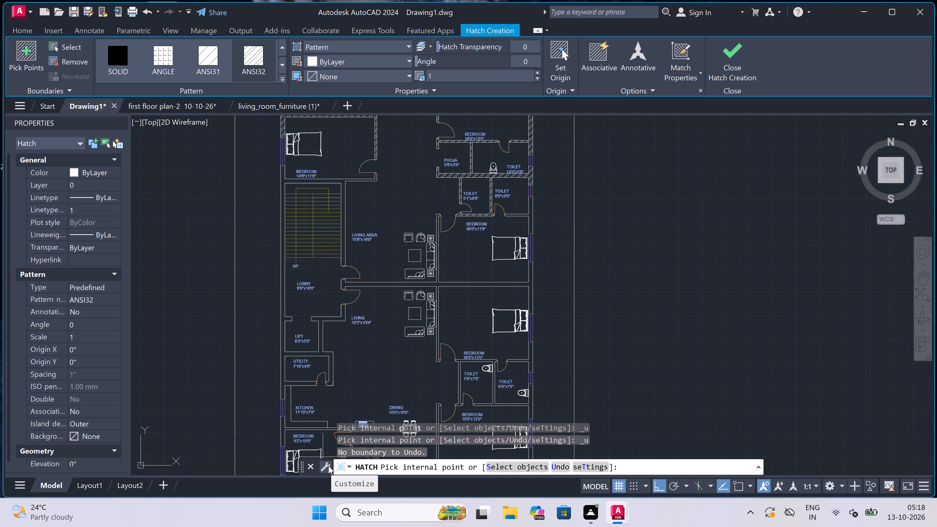
pyautogui.scroll(-1, 328, 466)
pyautogui.scroll(2, 328, 466)
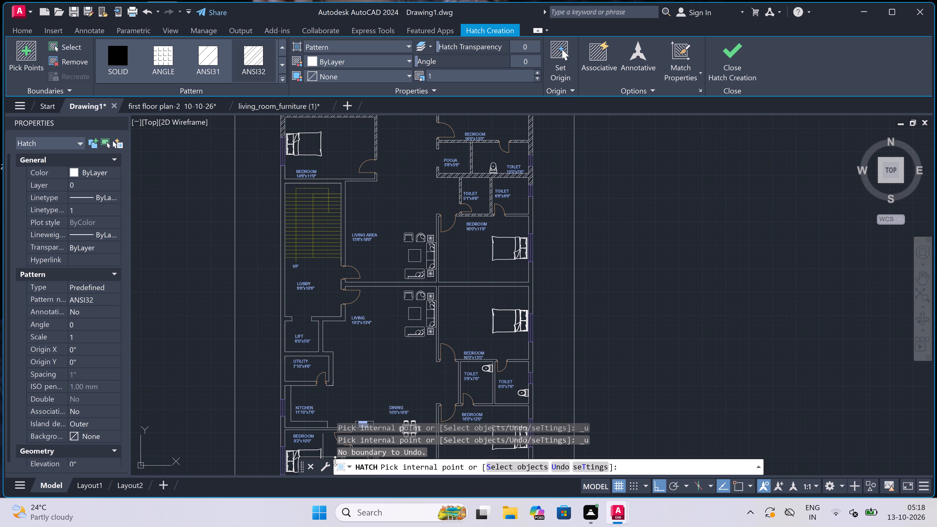
pyautogui.scroll(-3, 403, 324)
pyautogui.scroll(2, 402, 324)
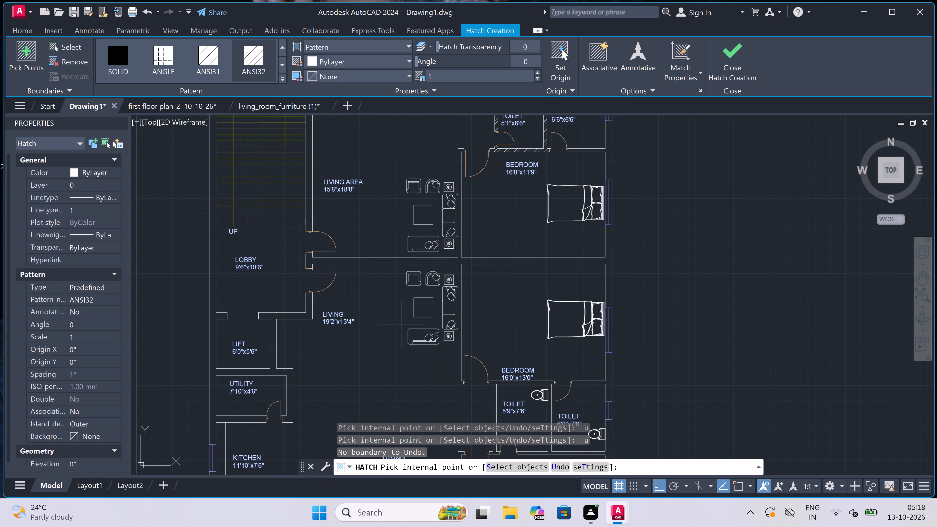
pyautogui.scroll(1, 402, 324)
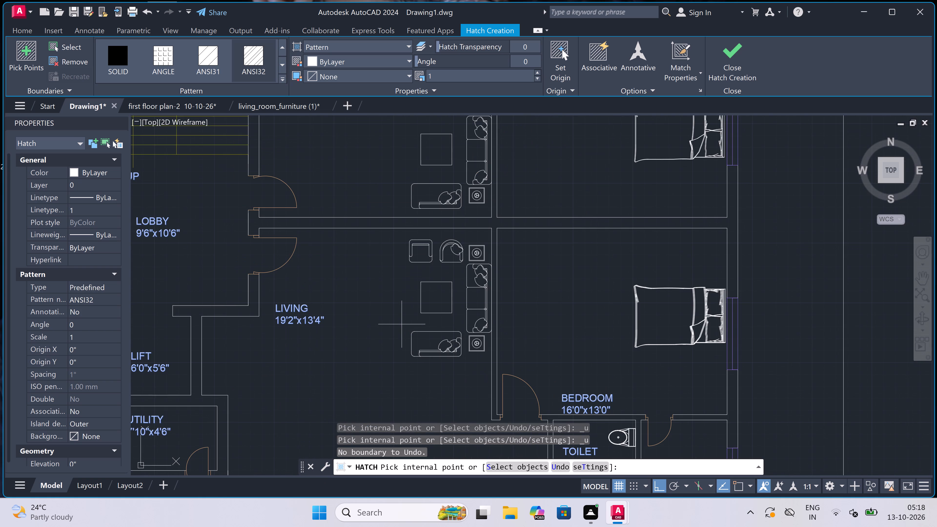
pyautogui.scroll(-2, 402, 324)
pyautogui.scroll(1, 402, 324)
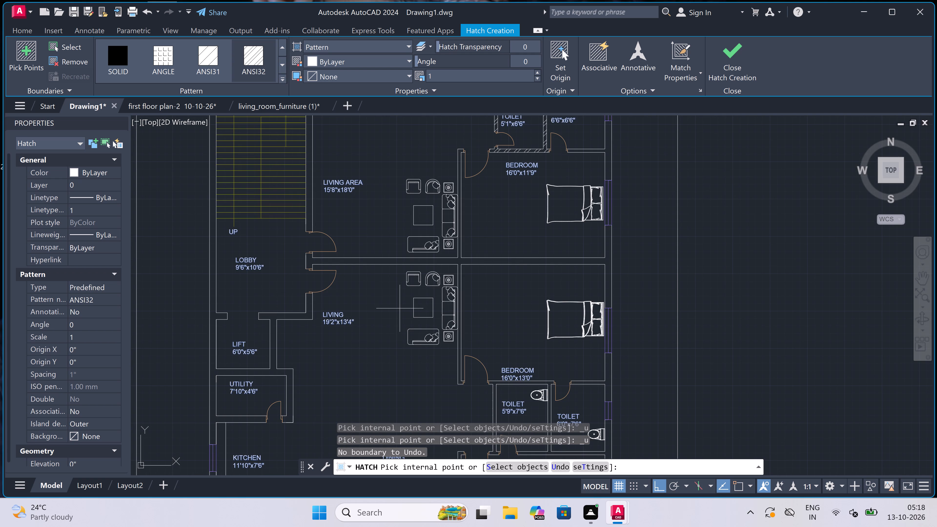
pyautogui.press('Escape')
pyautogui.press('Escape')
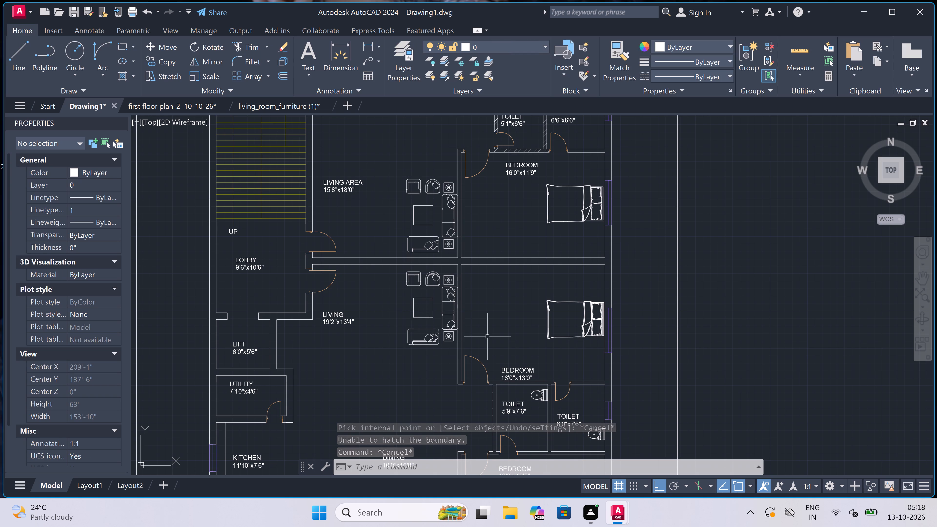
# Move the BEDROOM 16'0"x13'0" label straight up by about 4" to clear the toilet wall below it.
pyautogui.scroll(2, 493, 369)
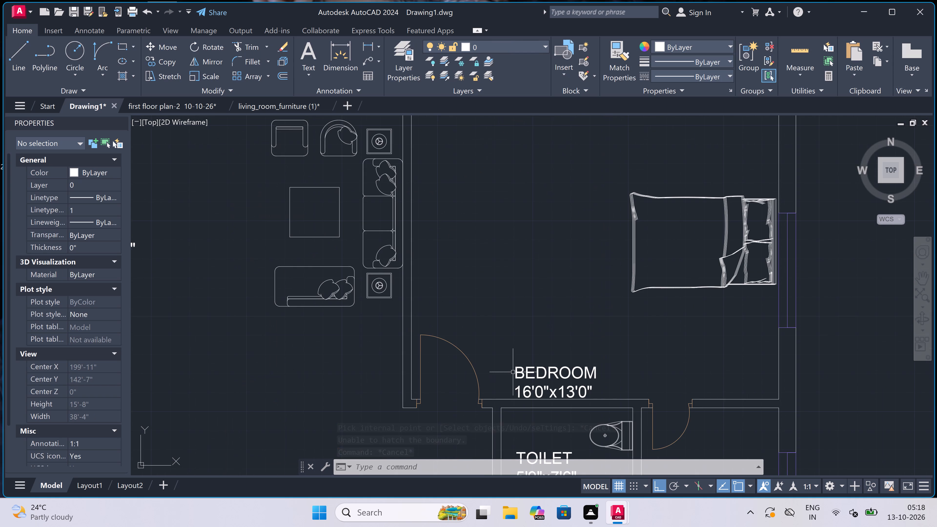
pyautogui.click(514, 372)
pyautogui.doubleClick(513, 367)
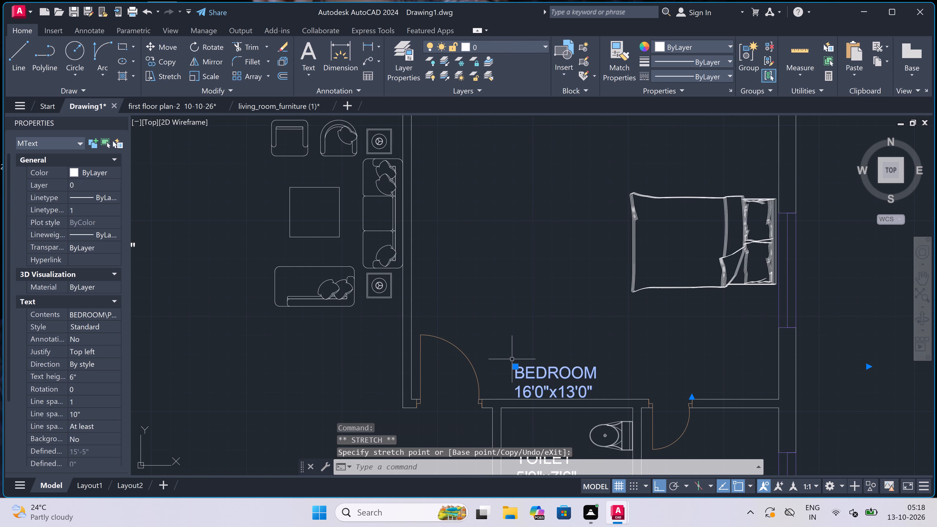
pyautogui.doubleClick(516, 364)
pyautogui.scroll(2, 511, 360)
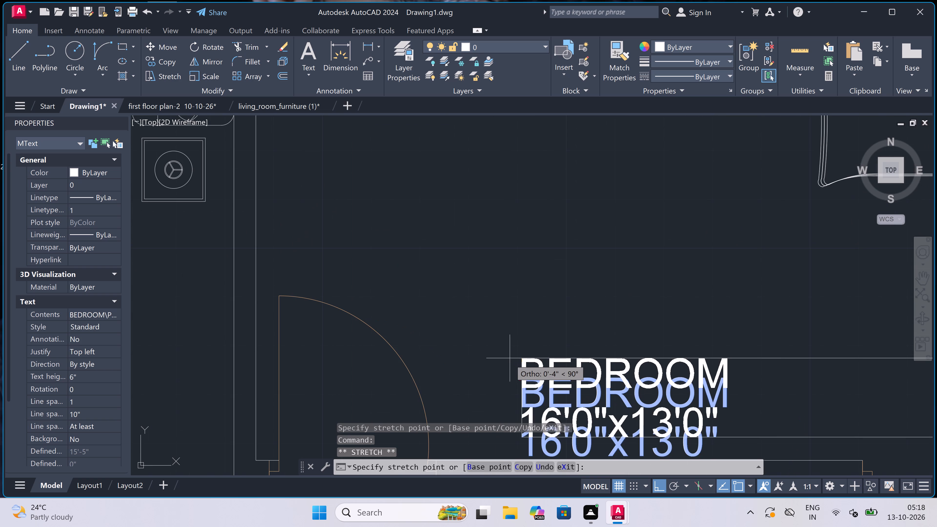
pyautogui.click(511, 357)
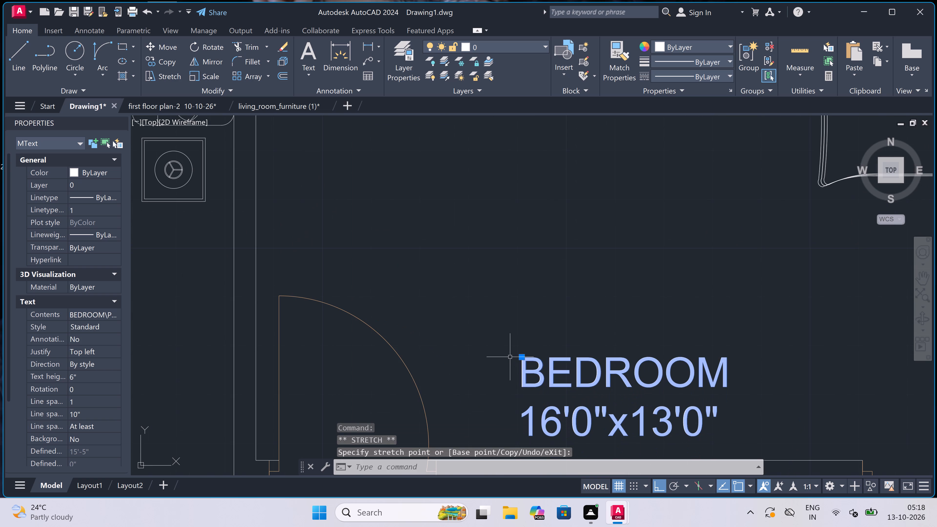
pyautogui.press('Escape')
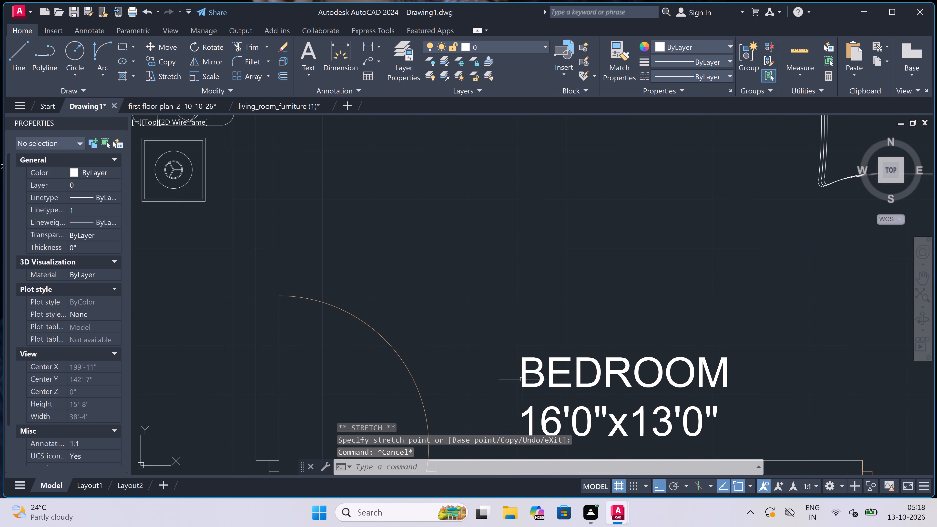
# Inspect the BEDROOM 16'0"x13'0" label's placement relative to the toilet wall and door, close up and within the surrounding plan.
pyautogui.scroll(-2, 568, 394)
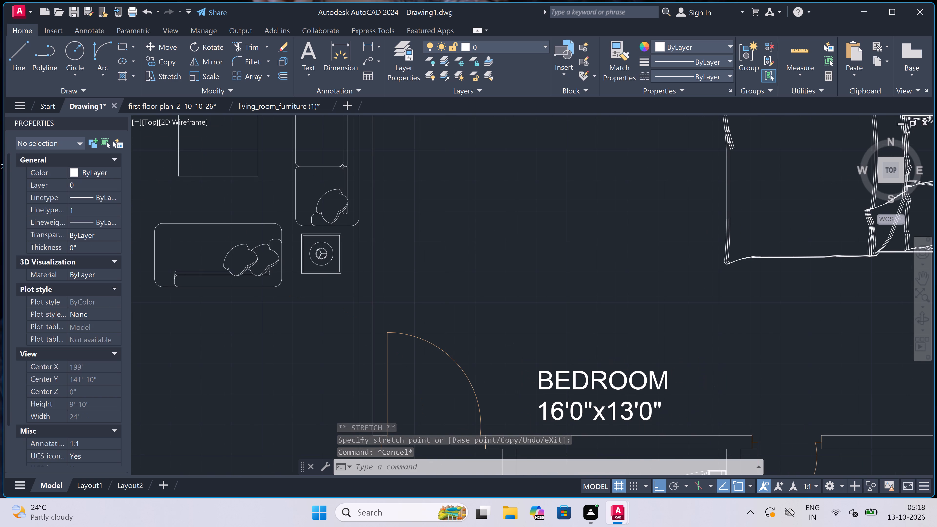
pyautogui.scroll(1, 568, 393)
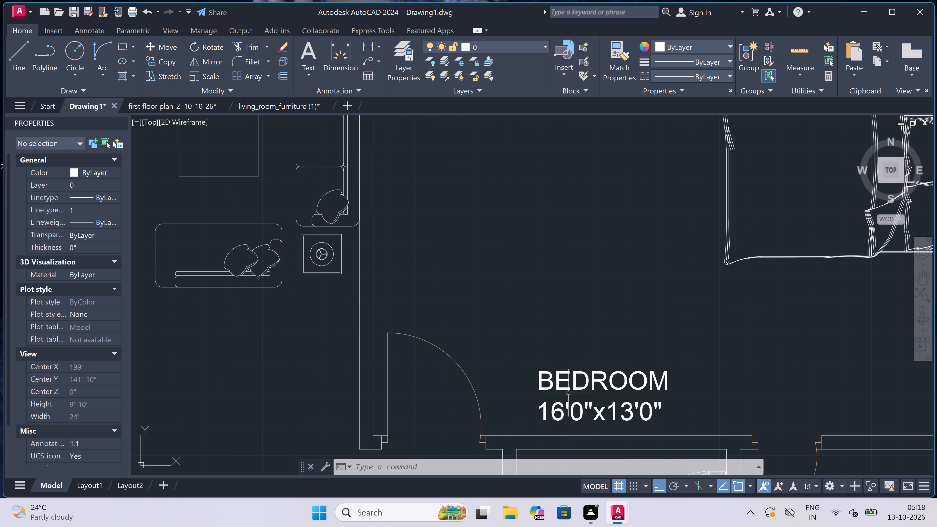
pyautogui.scroll(-1, 568, 393)
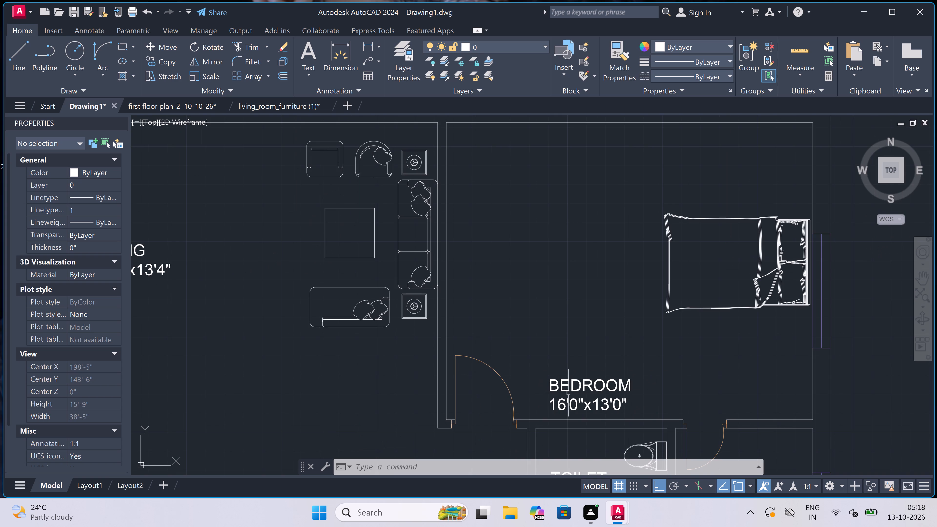
pyautogui.scroll(1, 568, 393)
pyautogui.scroll(-1, 568, 393)
pyautogui.scroll(1, 568, 393)
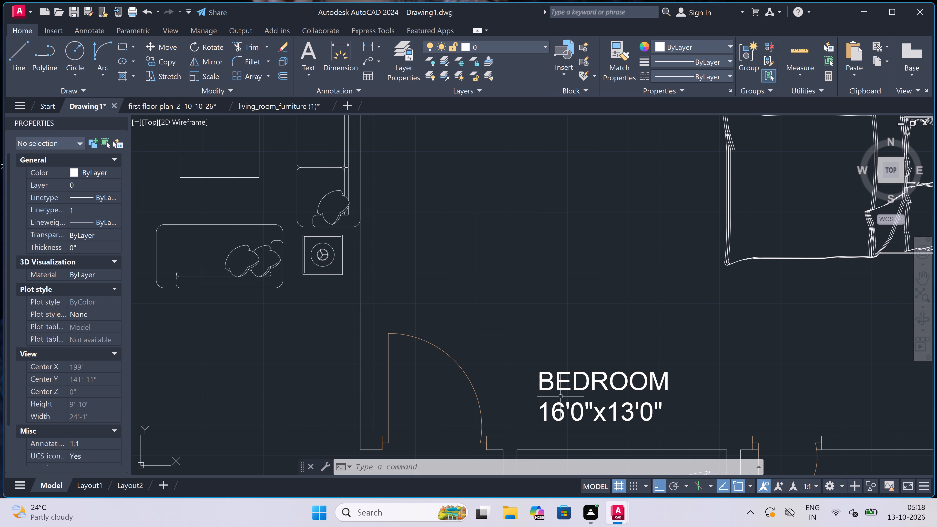
pyautogui.scroll(1, 558, 400)
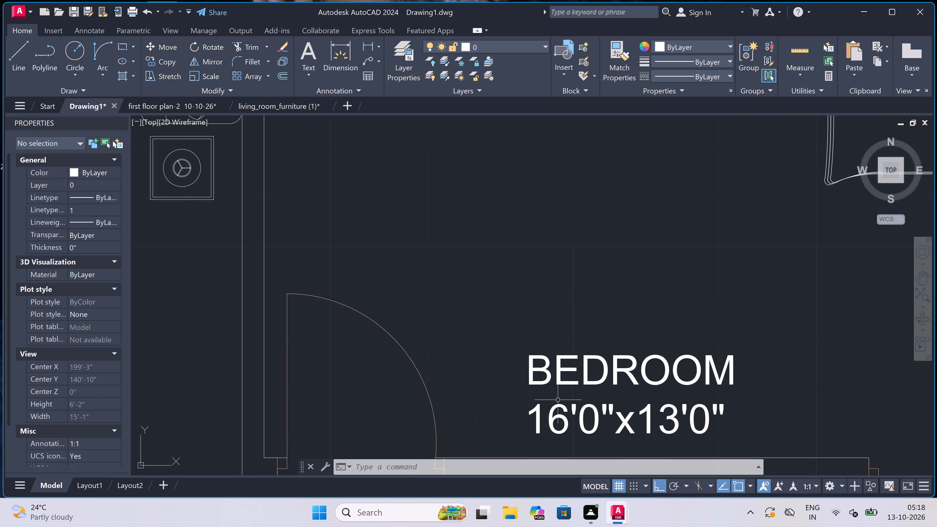
pyautogui.scroll(1, 558, 400)
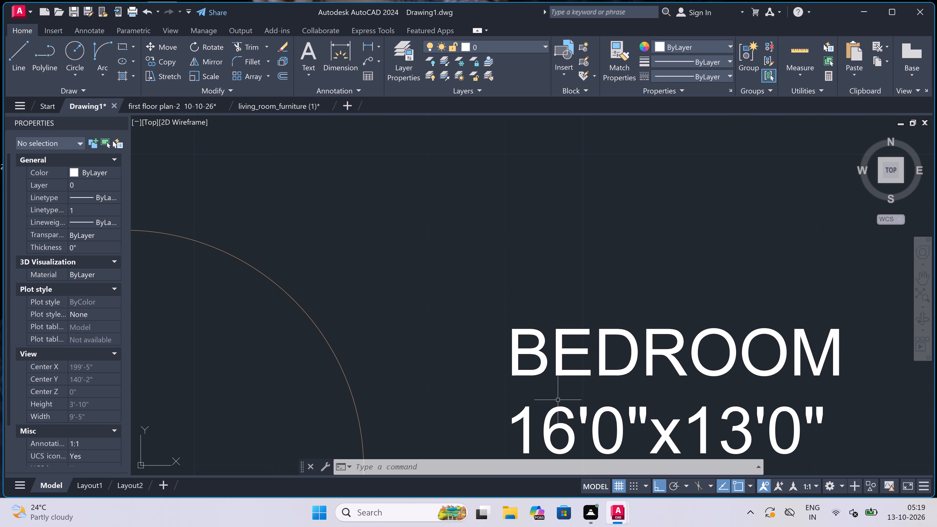
pyautogui.scroll(-1, 558, 400)
pyautogui.scroll(1, 558, 400)
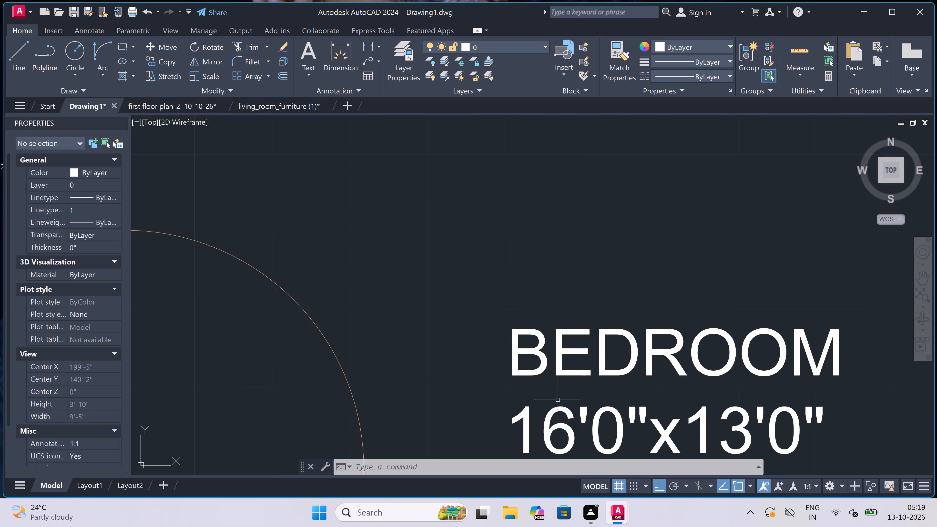
pyautogui.scroll(-5, 558, 400)
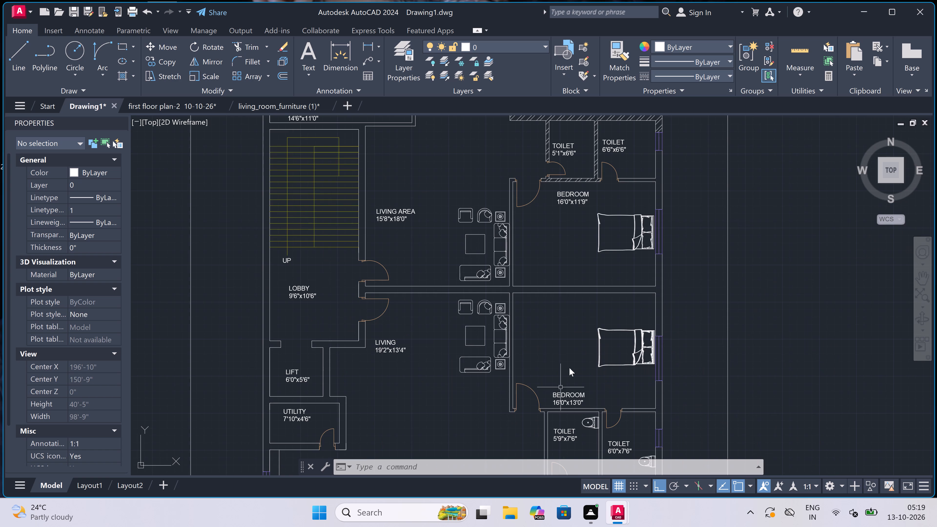
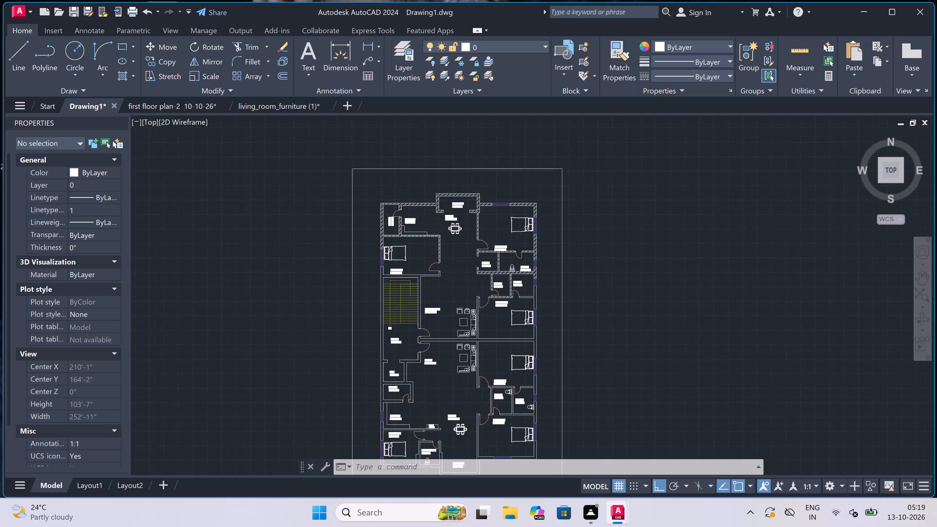
# Delete the ANSI32 wall hatch from the first floor plan.
pyautogui.click(547, 184)
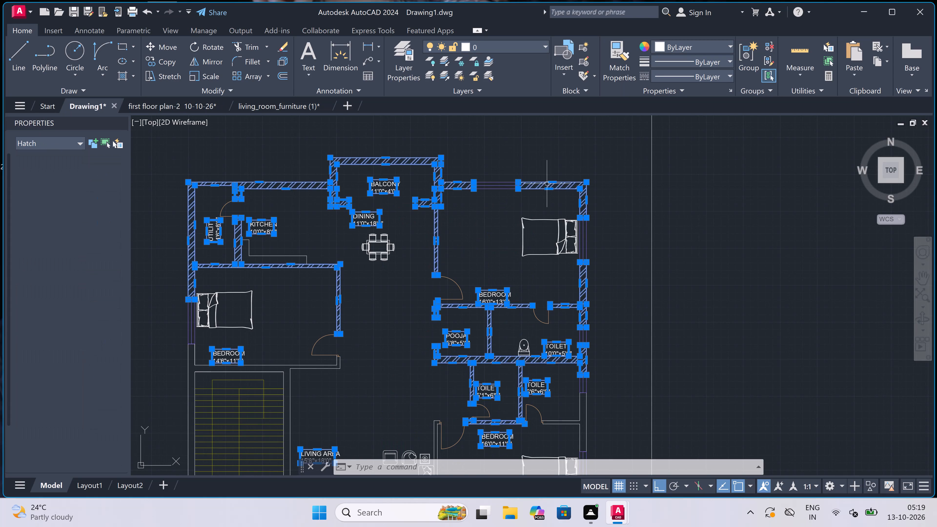
pyautogui.press('Delete')
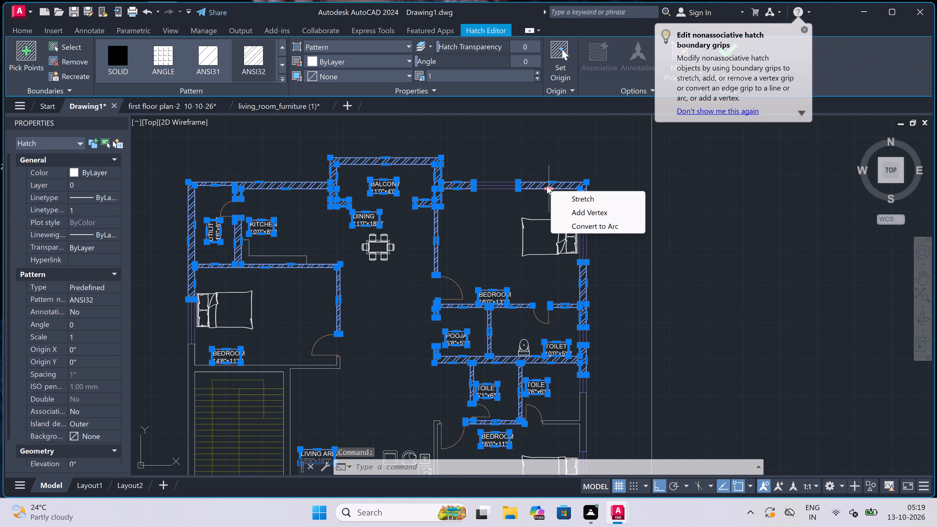
pyautogui.press('Delete')
pyautogui.press('Delete')
pyautogui.press('Delete')
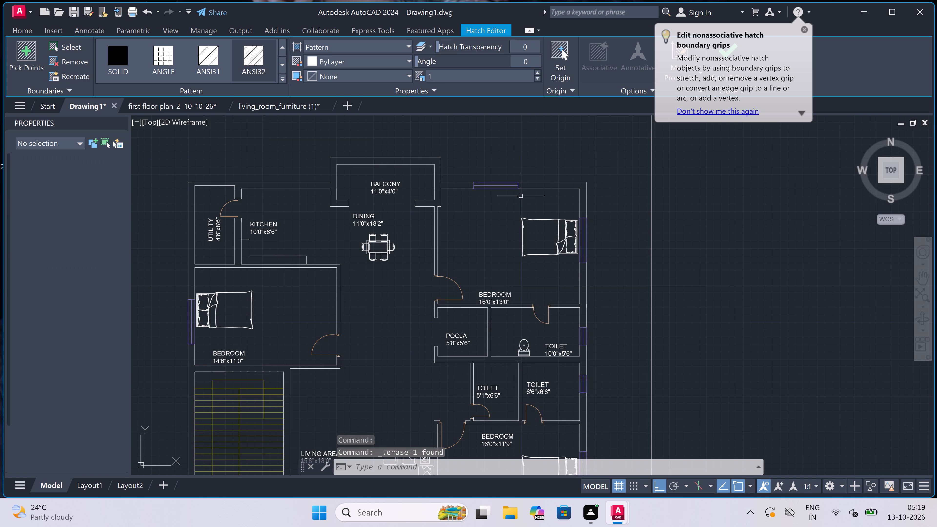
# Start a plot of the model with the DWG To PDF.pc3 plotter on ISO A4 (297.00 x 210.00 MM) paper.
pyautogui.scroll(-4, 521, 187)
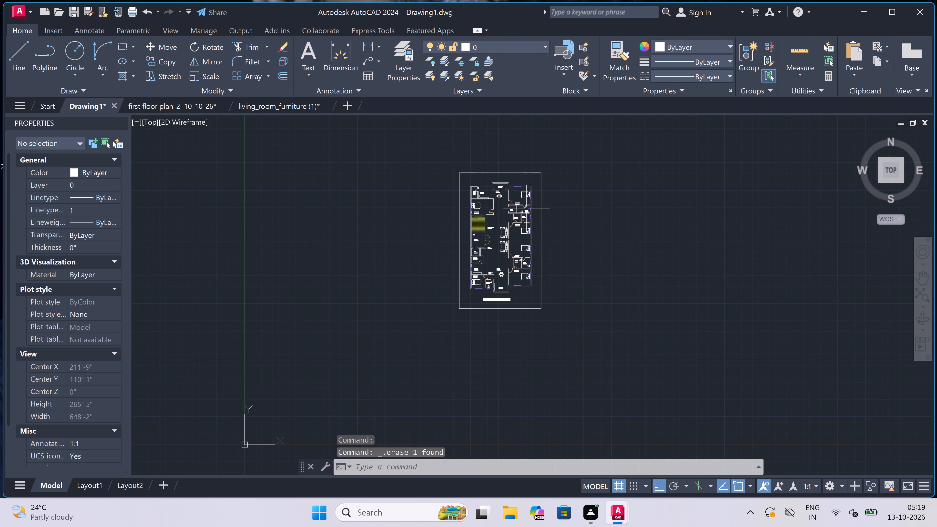
pyautogui.scroll(1, 528, 212)
pyautogui.hotkey('ctrl', 'p')
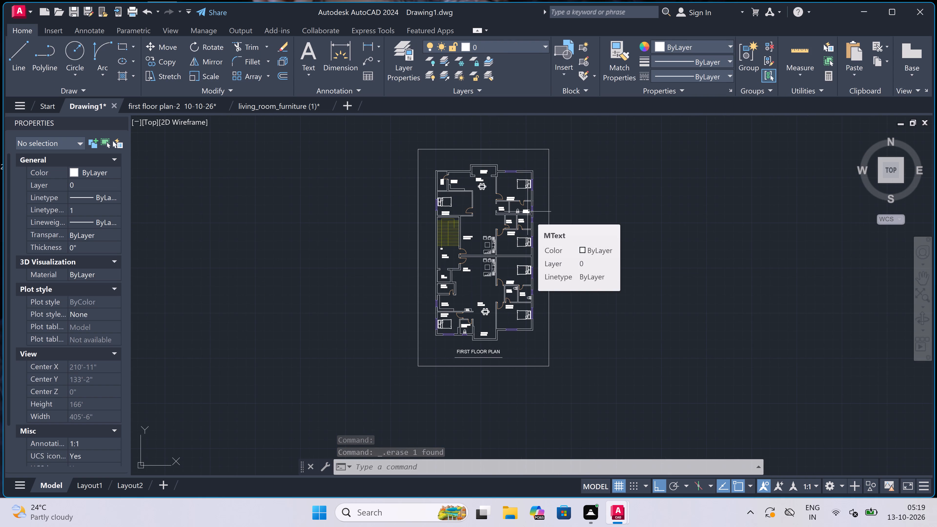
pyautogui.press('Escape')
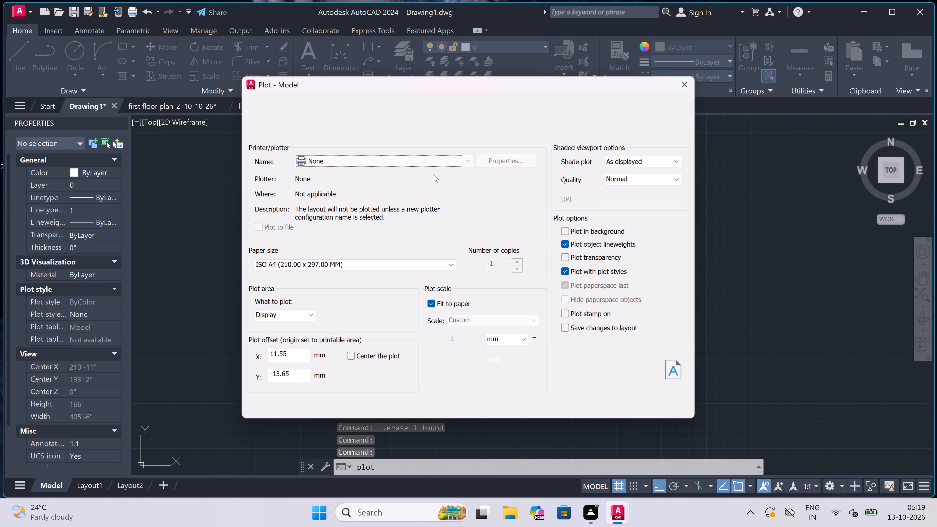
pyautogui.click(420, 158)
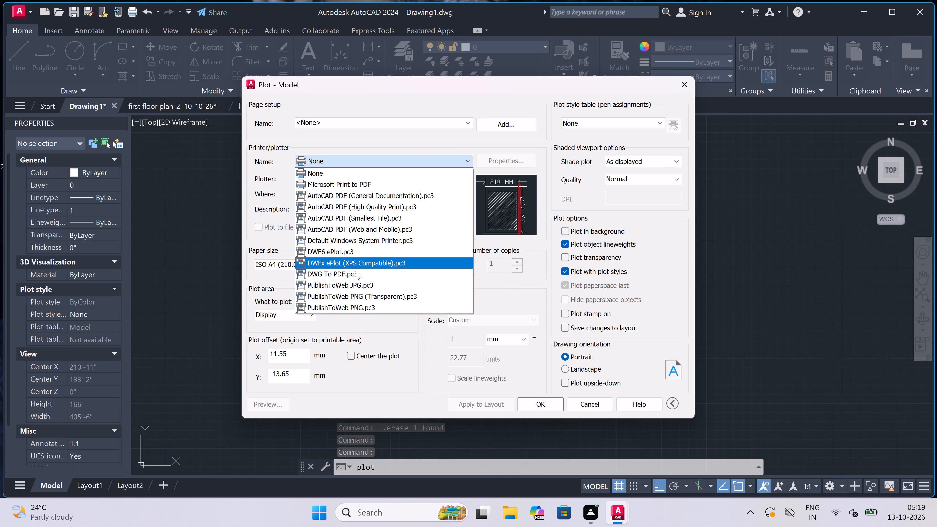
pyautogui.doubleClick(347, 273)
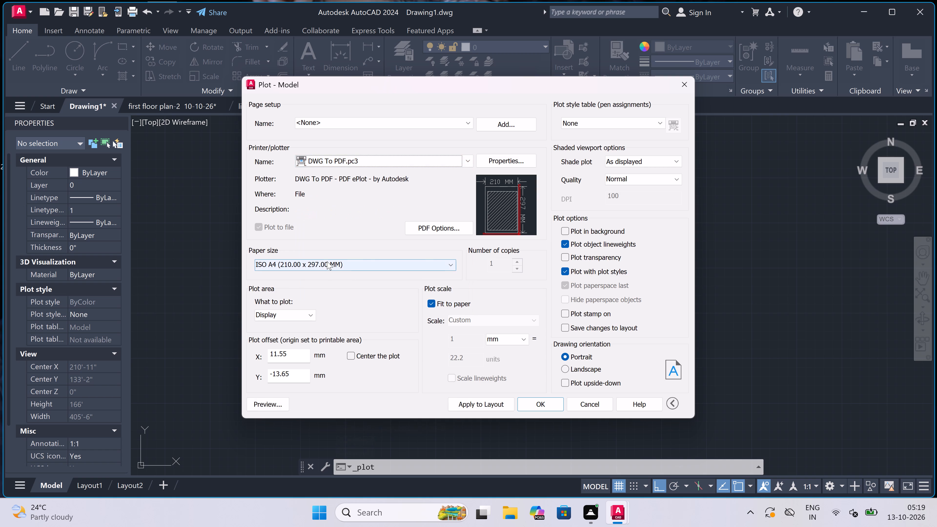
pyautogui.click(327, 261)
pyautogui.click(307, 283)
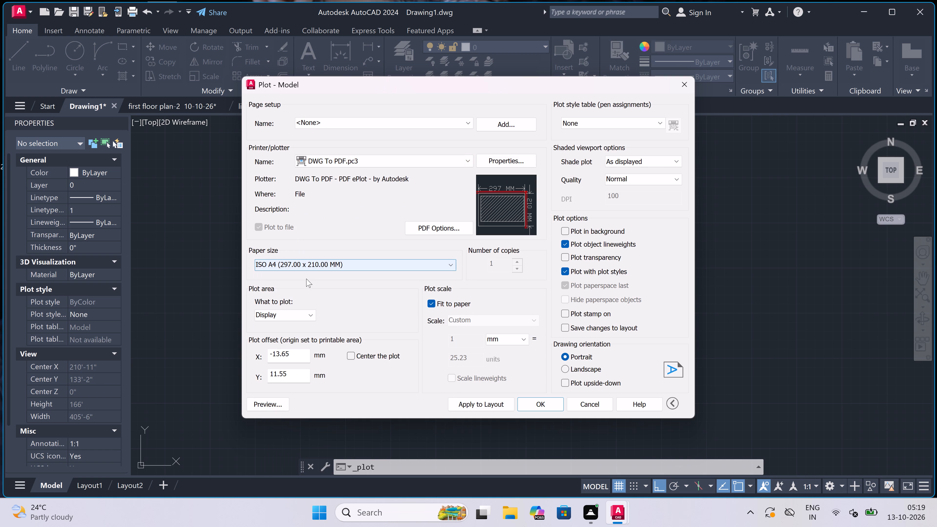
# Set the plot area to a window enclosing the rectangular border around the first floor plan and its title.
pyautogui.click(291, 311)
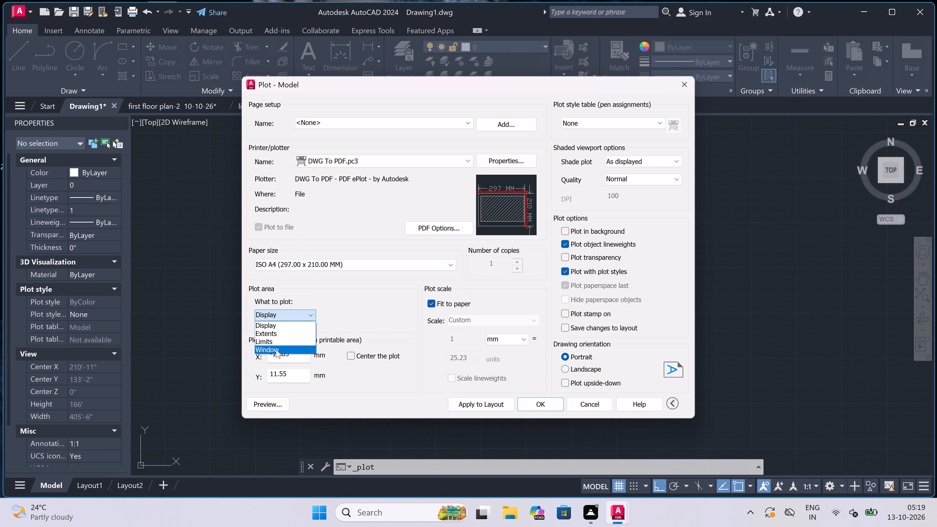
pyautogui.click(275, 349)
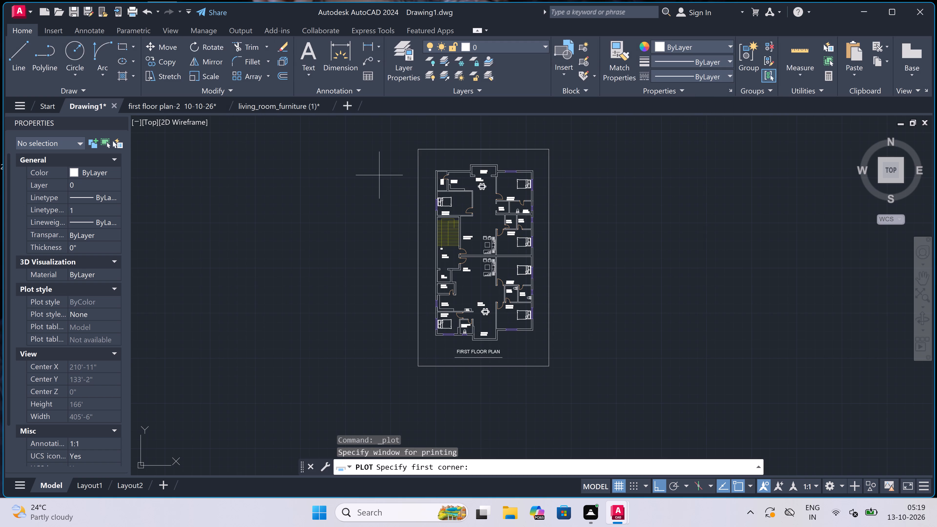
pyautogui.click(418, 148)
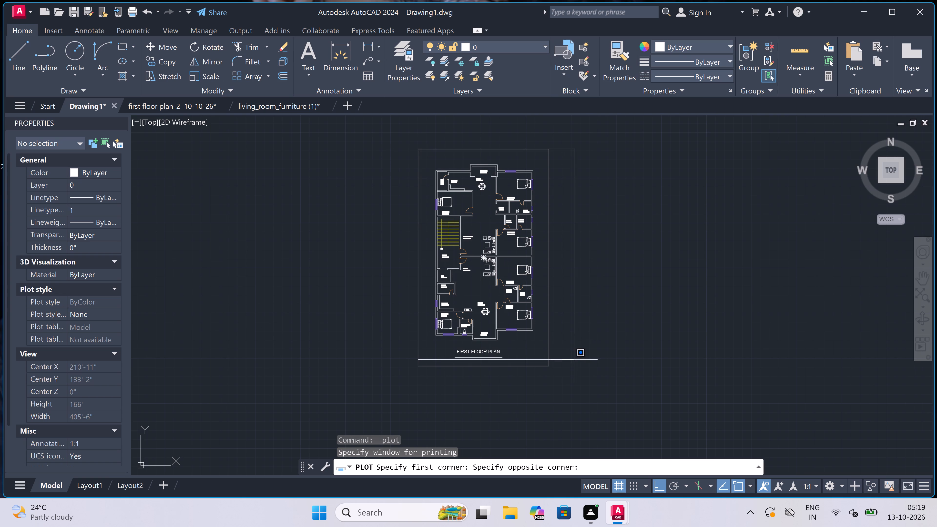
pyautogui.click(553, 367)
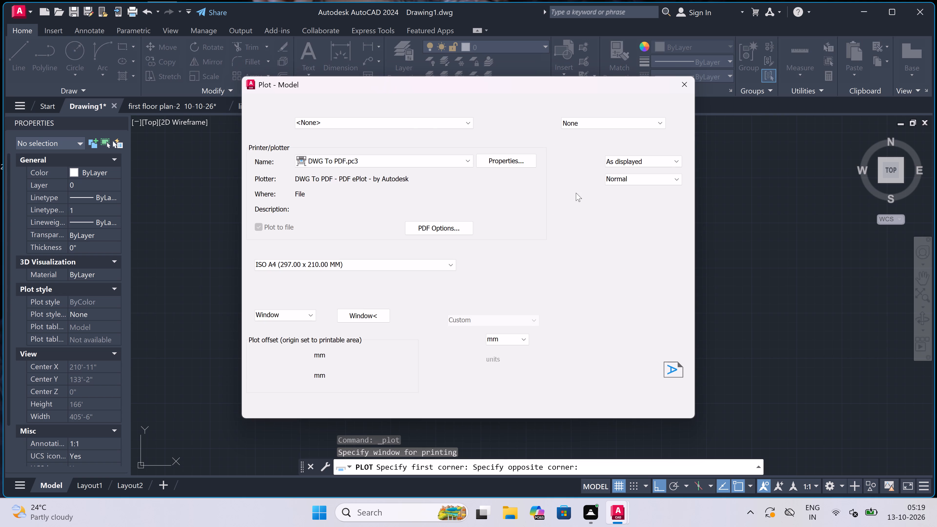
# Assign the acad.ctb plot style table, center the plot and apply the plot settings to the layout.
pyautogui.click(594, 118)
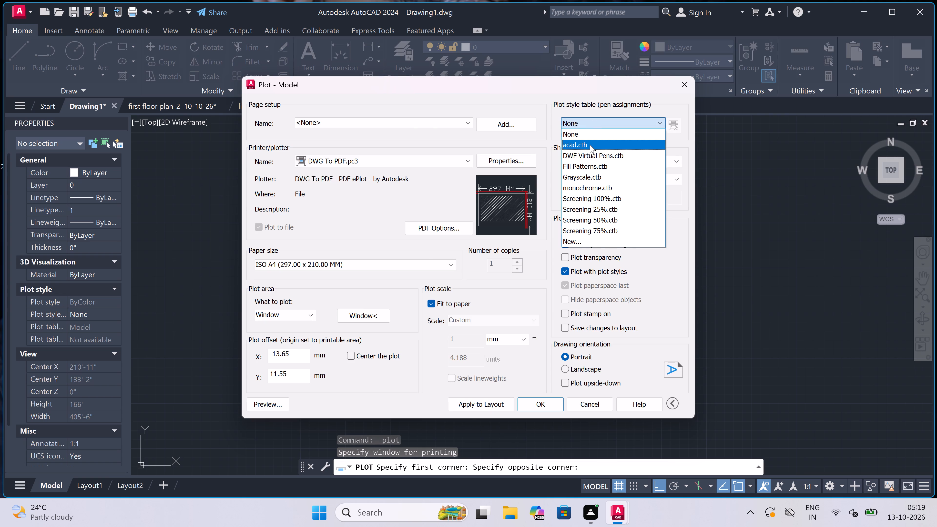
pyautogui.click(590, 145)
pyautogui.click(469, 275)
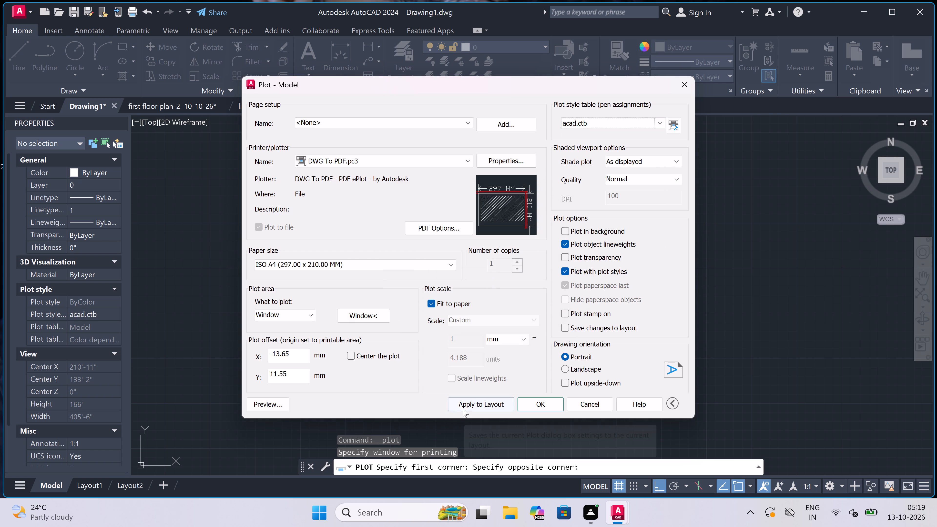
pyautogui.click(348, 355)
pyautogui.doubleClick(479, 404)
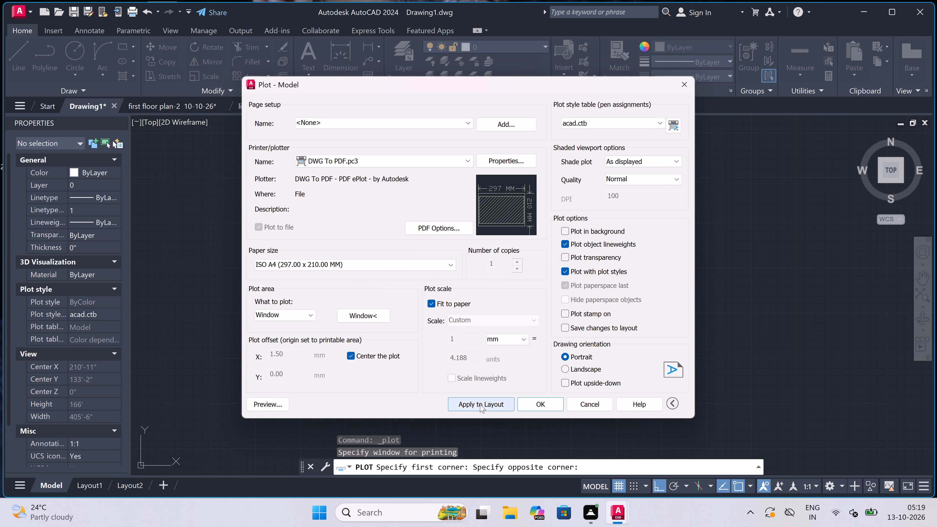
# Plot to a PDF named "first floor plan -1 13-10-26" in Documents, and close the PDF once it opens.
pyautogui.click(529, 403)
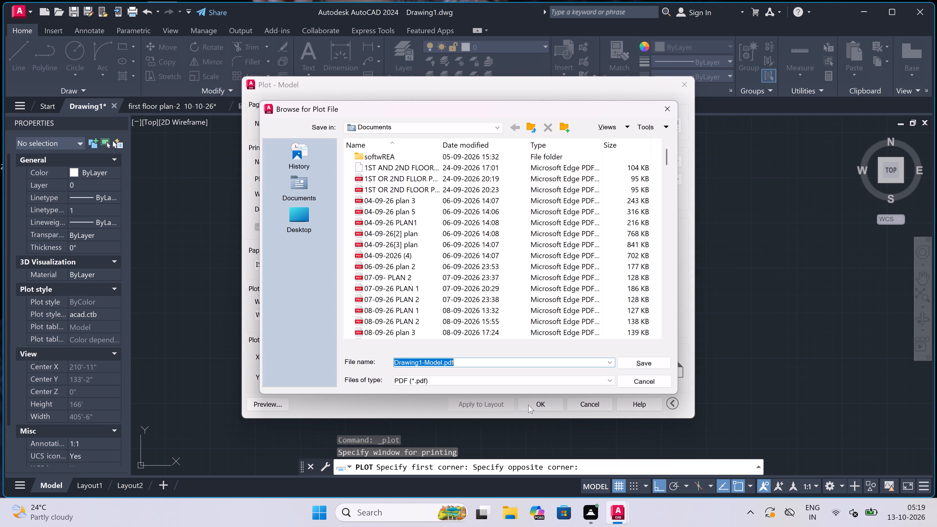
pyautogui.press('BackSpace')
pyautogui.write('first')
pyautogui.press('space')
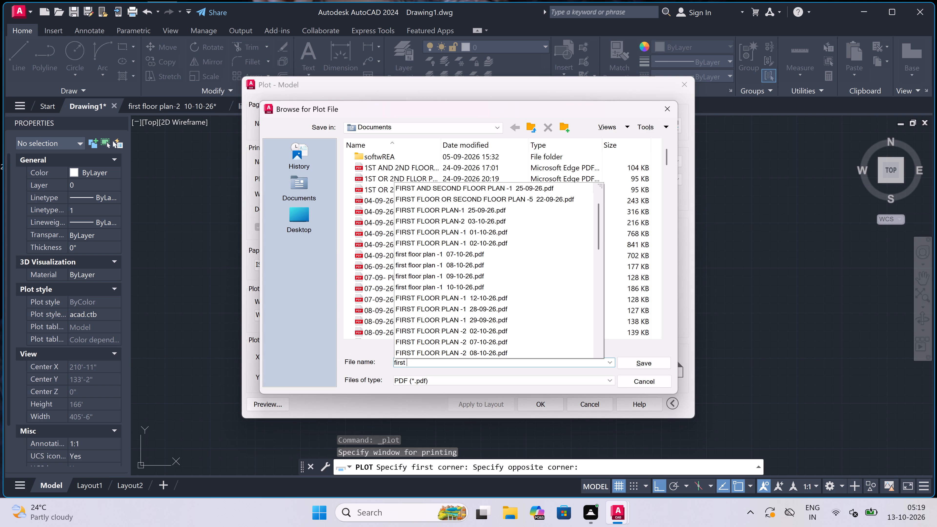
pyautogui.write('floor plan -')
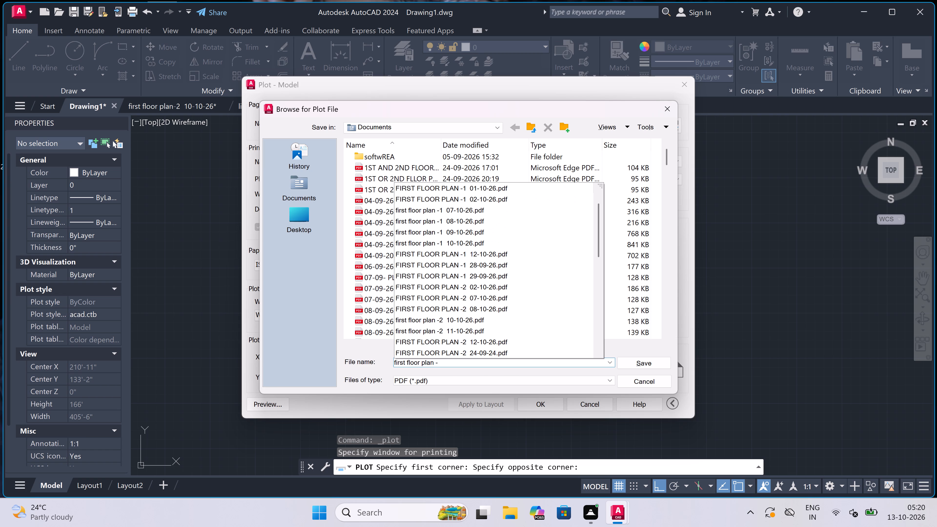
pyautogui.write('1')
pyautogui.press('space')
pyautogui.press('space')
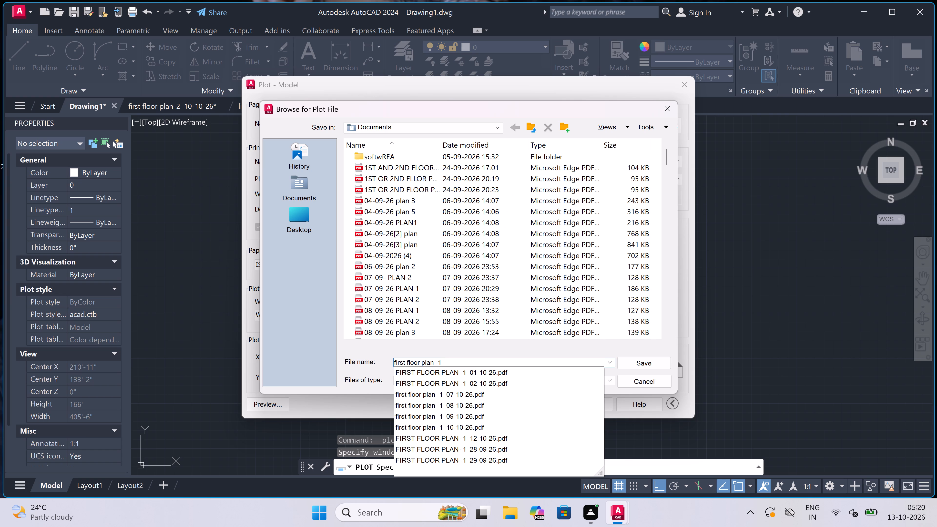
pyautogui.press('1')
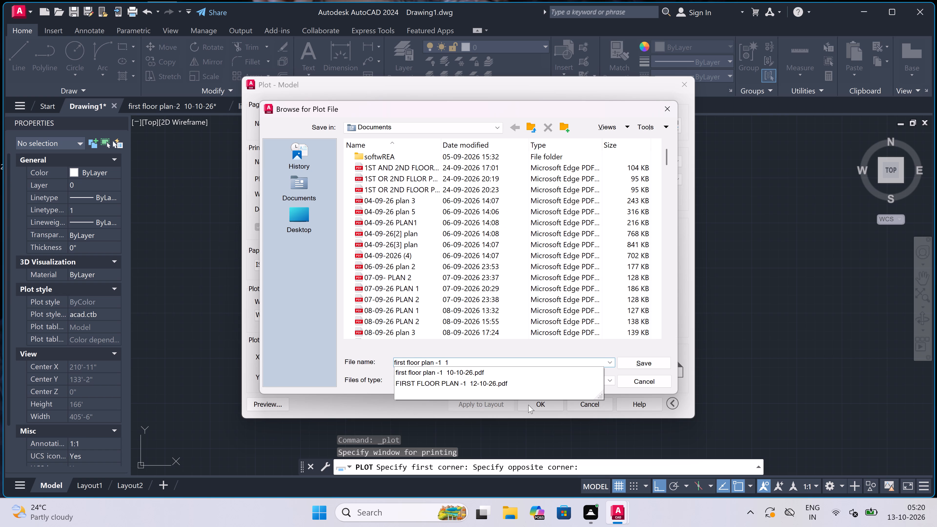
pyautogui.write('3-10-26')
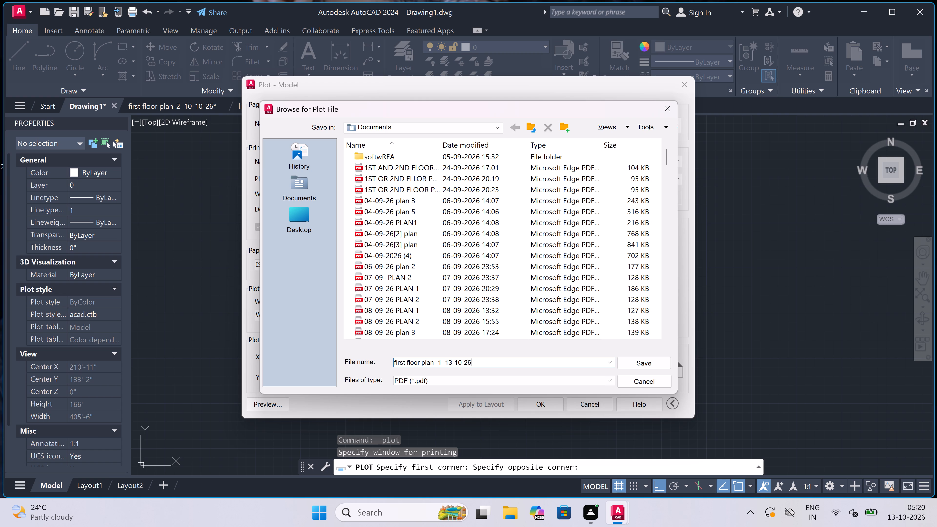
pyautogui.doubleClick(647, 361)
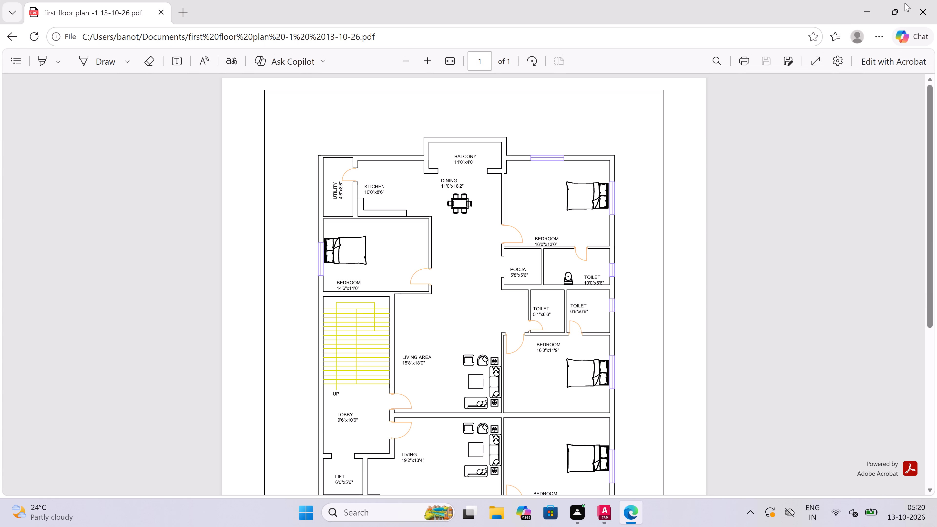
pyautogui.click(921, 5)
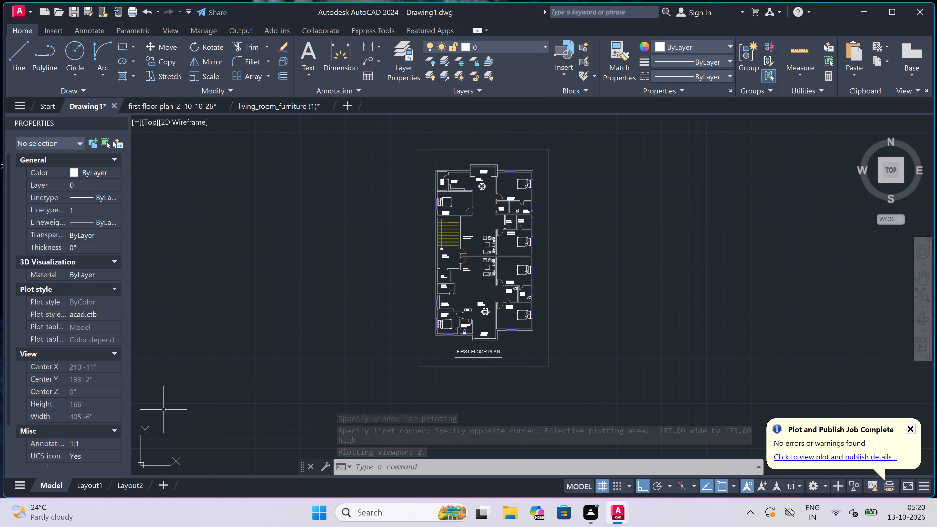
# Save the drawing as "first floor plan -1 13-10-26" in the Downloads folder in AutoCAD 2018 Drawing format.
pyautogui.doubleClick(18, 11)
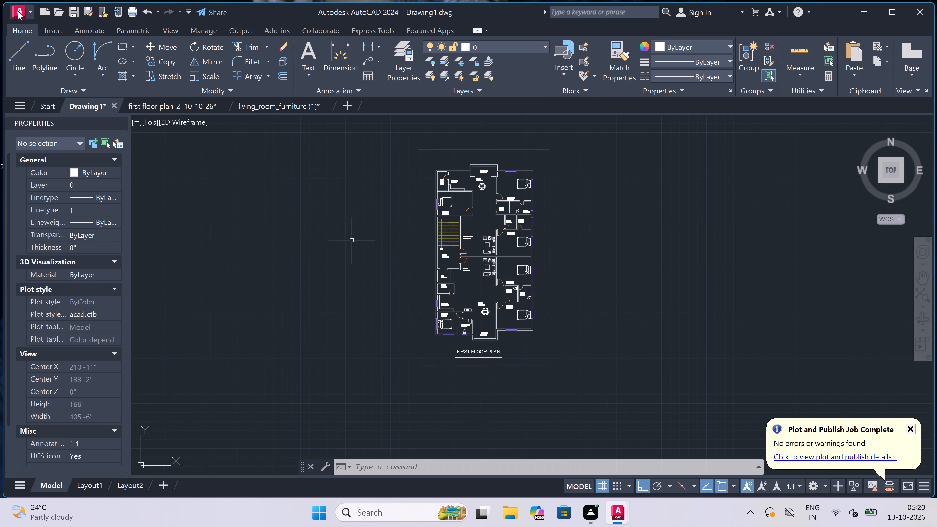
pyautogui.click(18, 7)
pyautogui.doubleClick(66, 162)
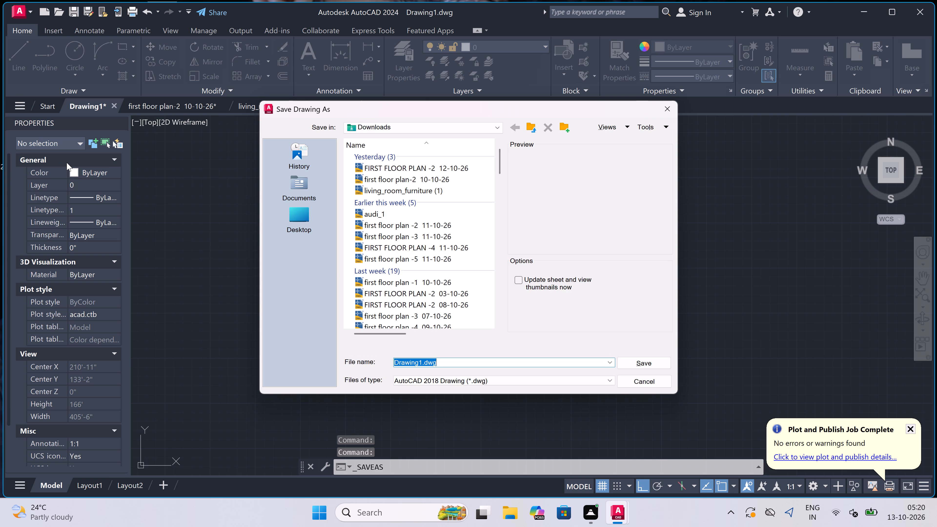
pyautogui.press('BackSpace')
pyautogui.write('first floor plan -1')
pyautogui.press('space')
pyautogui.press('space')
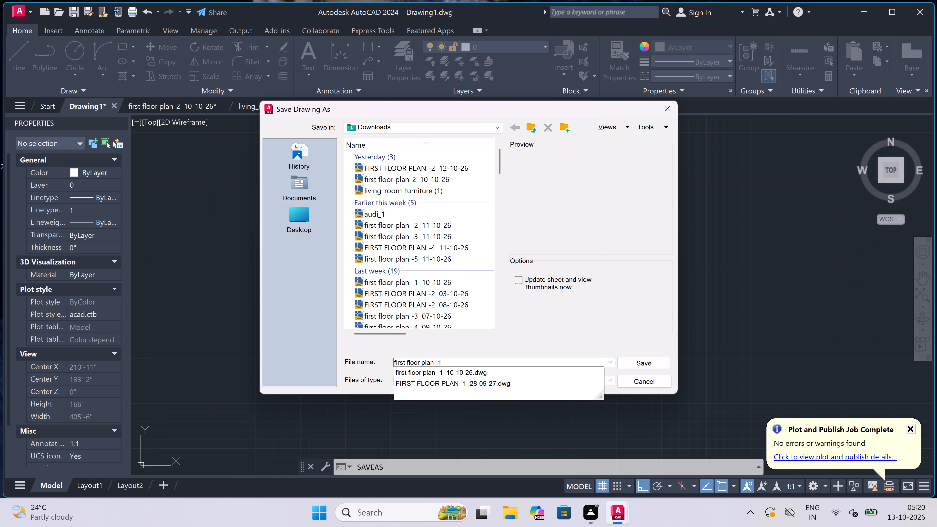
pyautogui.write('13-2')
pyautogui.press('BackSpace')
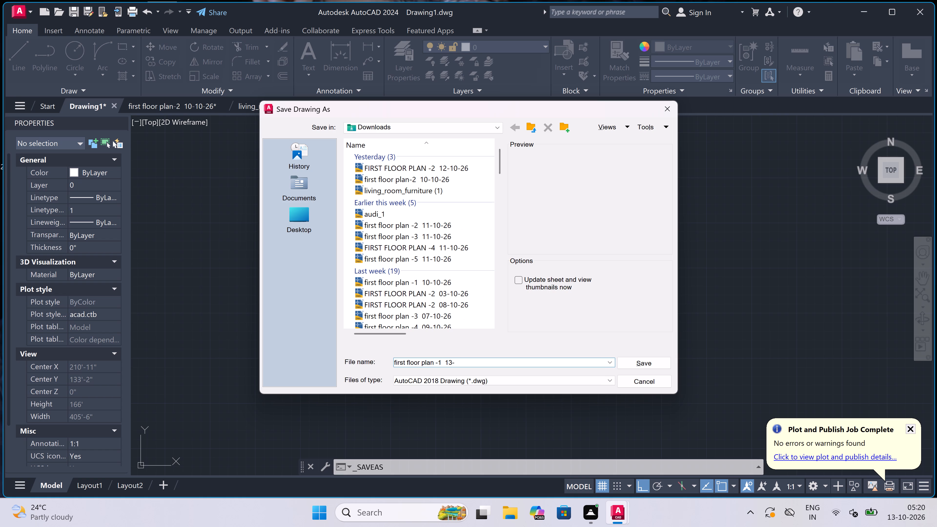
pyautogui.write('10-26')
pyautogui.click(653, 363)
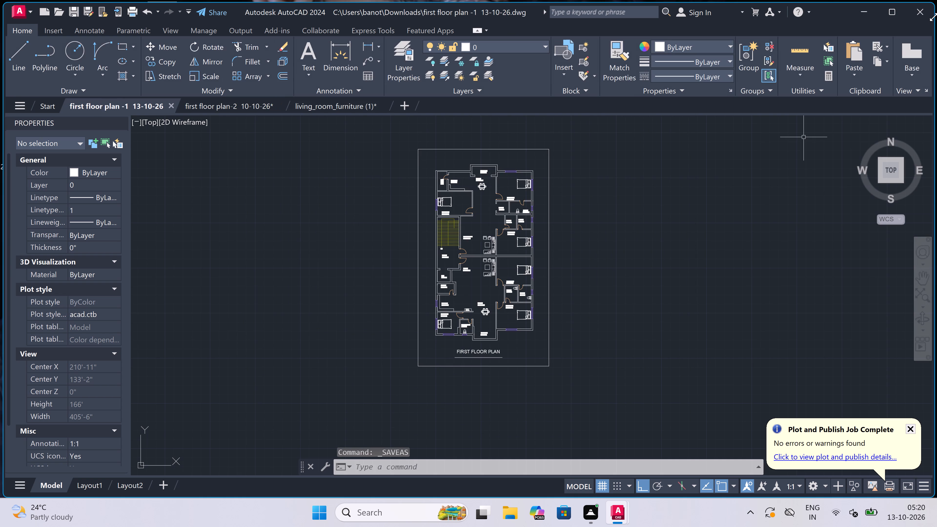
# Quit the application, saving the changes to first floor plan-2 10-10-26 and living_room_furniture (1).
pyautogui.click(926, 17)
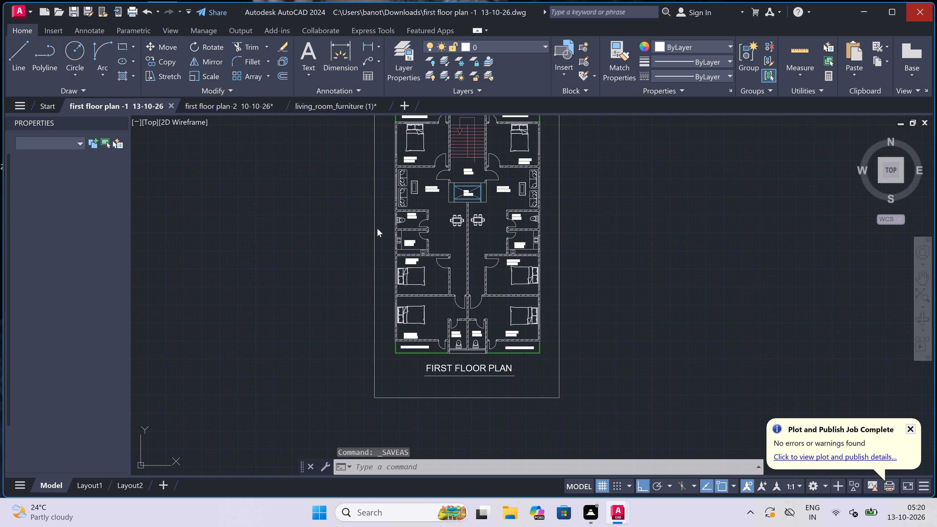
pyautogui.click(445, 276)
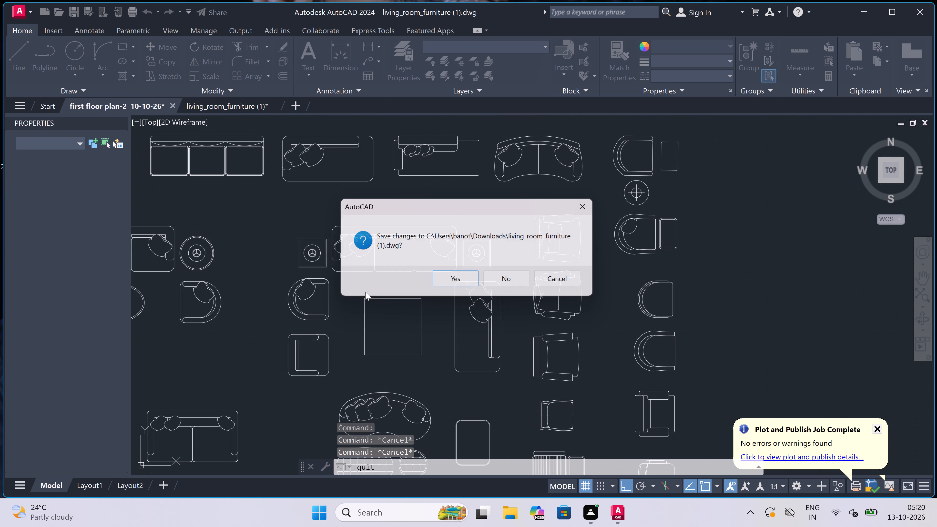
pyautogui.click(455, 278)
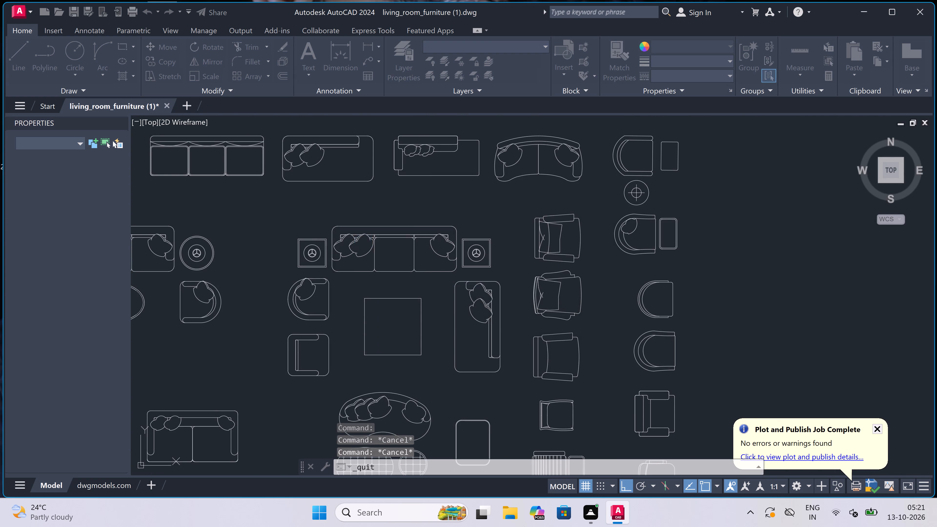